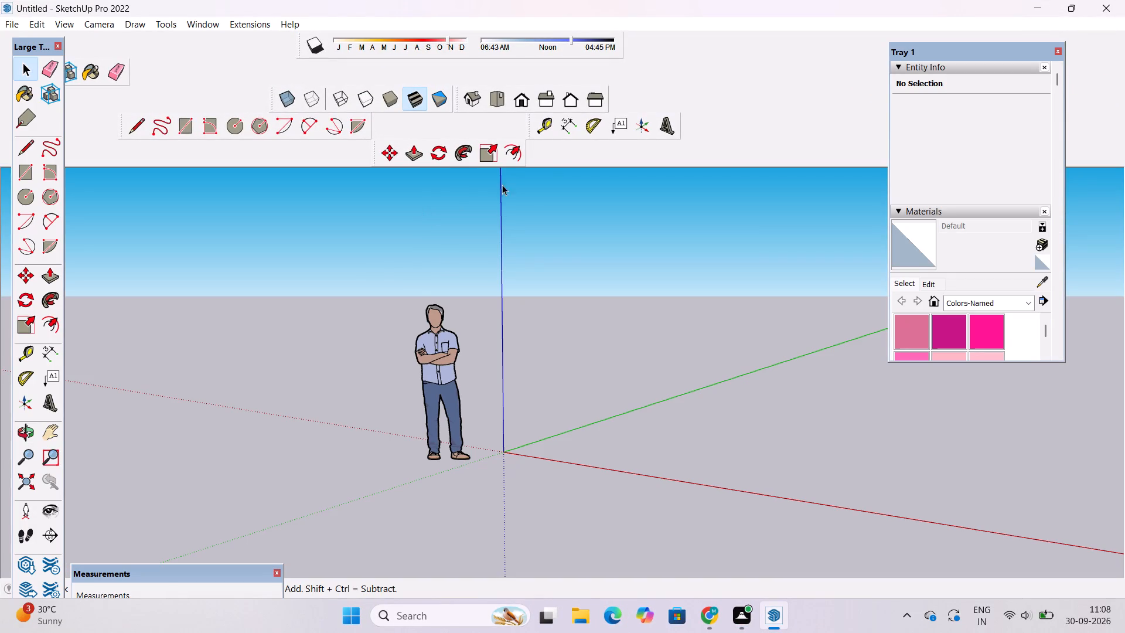
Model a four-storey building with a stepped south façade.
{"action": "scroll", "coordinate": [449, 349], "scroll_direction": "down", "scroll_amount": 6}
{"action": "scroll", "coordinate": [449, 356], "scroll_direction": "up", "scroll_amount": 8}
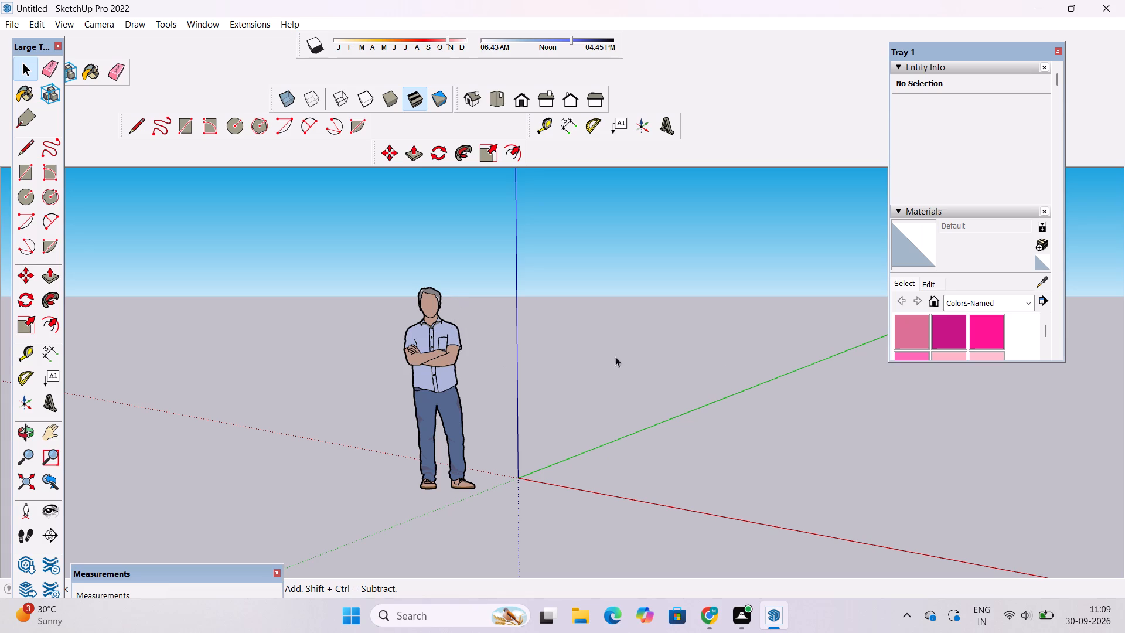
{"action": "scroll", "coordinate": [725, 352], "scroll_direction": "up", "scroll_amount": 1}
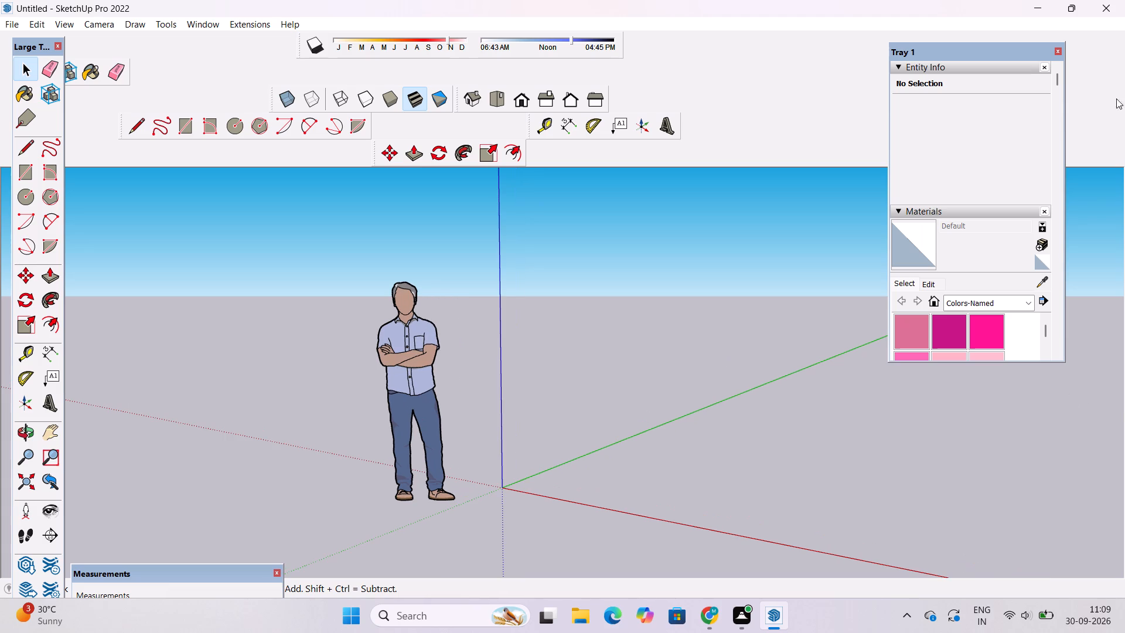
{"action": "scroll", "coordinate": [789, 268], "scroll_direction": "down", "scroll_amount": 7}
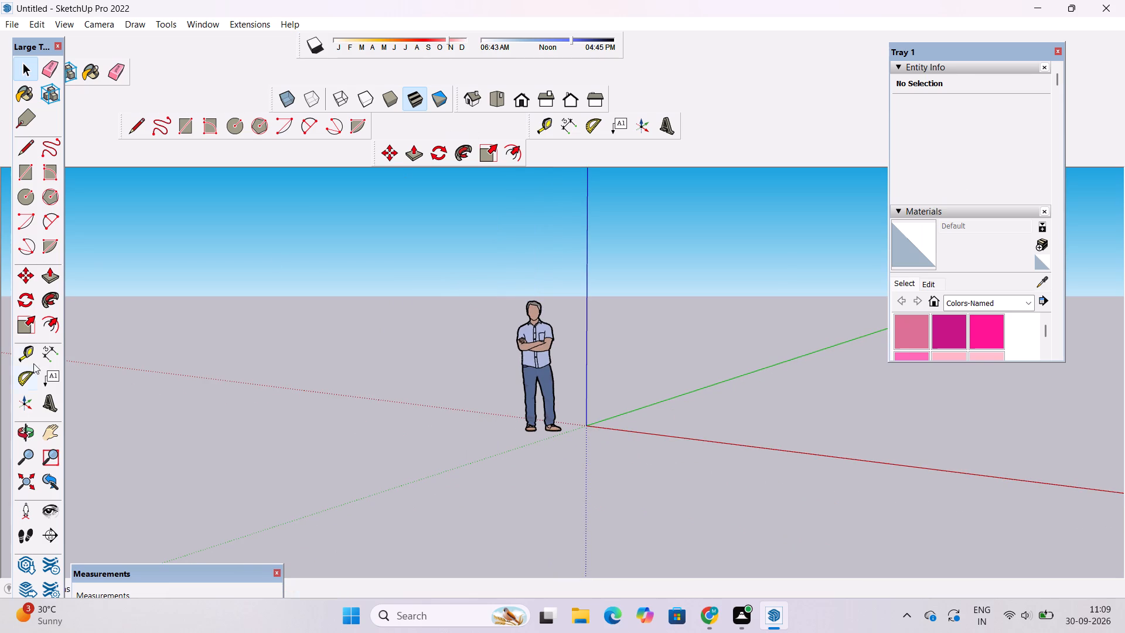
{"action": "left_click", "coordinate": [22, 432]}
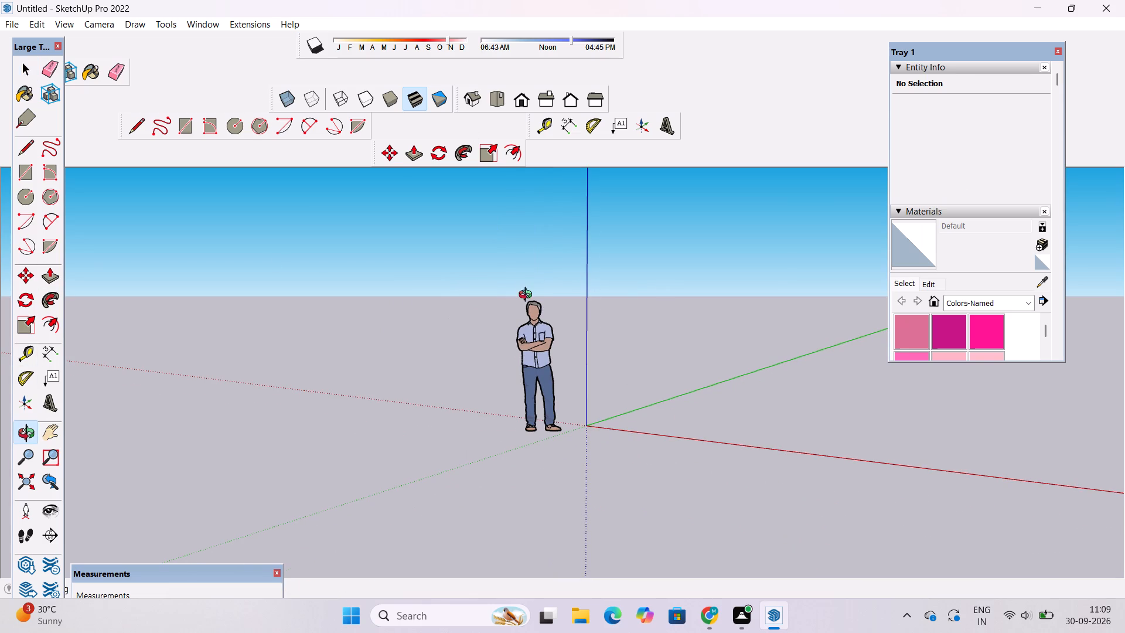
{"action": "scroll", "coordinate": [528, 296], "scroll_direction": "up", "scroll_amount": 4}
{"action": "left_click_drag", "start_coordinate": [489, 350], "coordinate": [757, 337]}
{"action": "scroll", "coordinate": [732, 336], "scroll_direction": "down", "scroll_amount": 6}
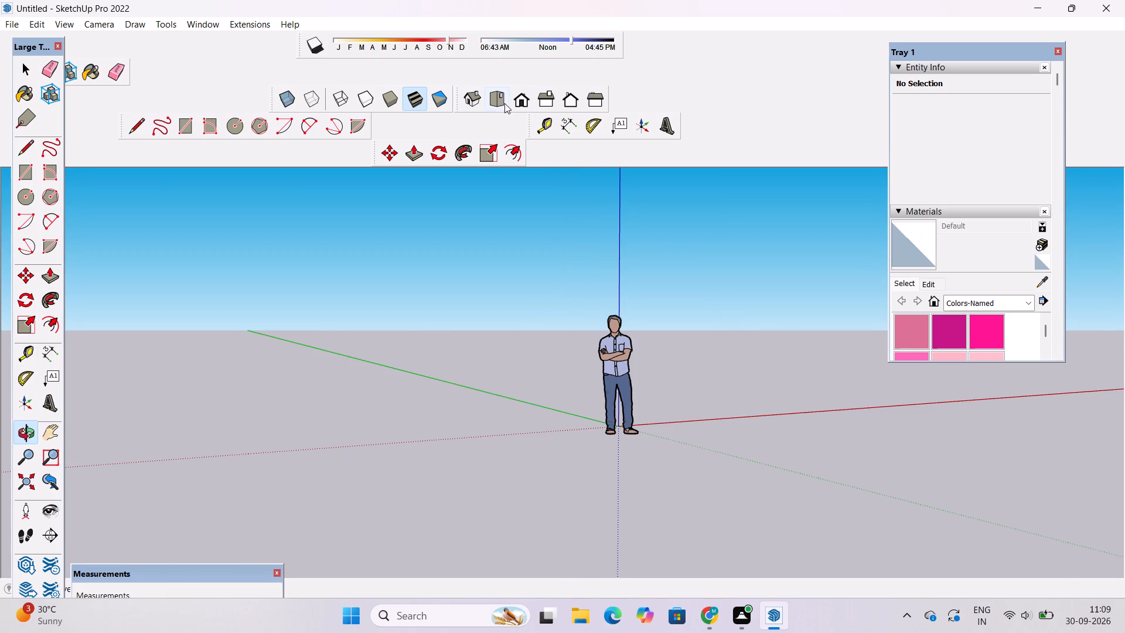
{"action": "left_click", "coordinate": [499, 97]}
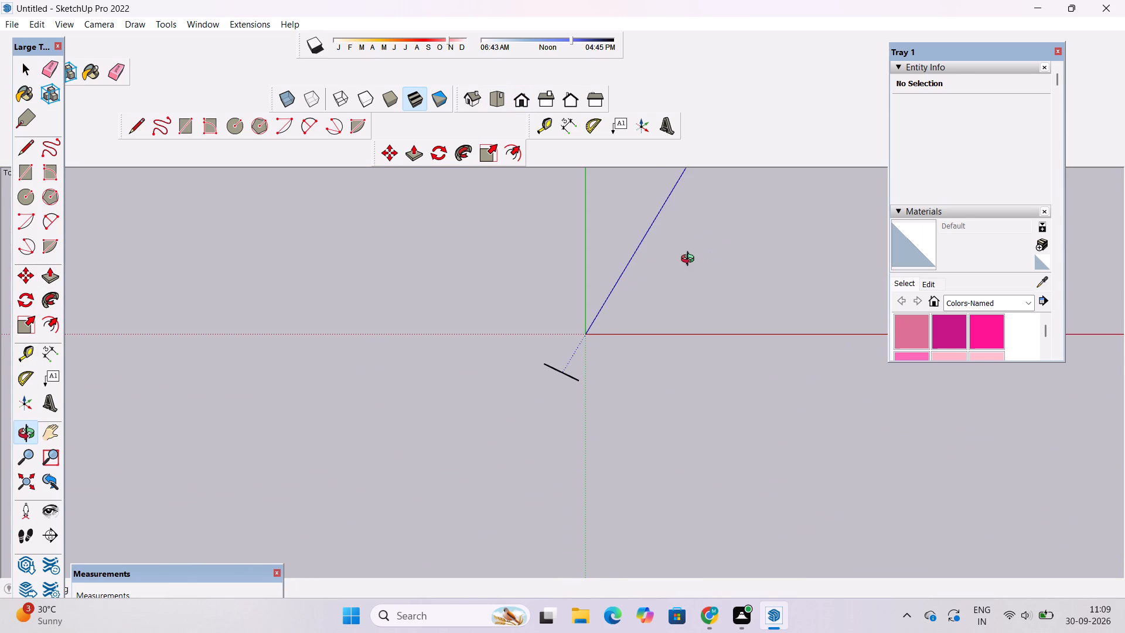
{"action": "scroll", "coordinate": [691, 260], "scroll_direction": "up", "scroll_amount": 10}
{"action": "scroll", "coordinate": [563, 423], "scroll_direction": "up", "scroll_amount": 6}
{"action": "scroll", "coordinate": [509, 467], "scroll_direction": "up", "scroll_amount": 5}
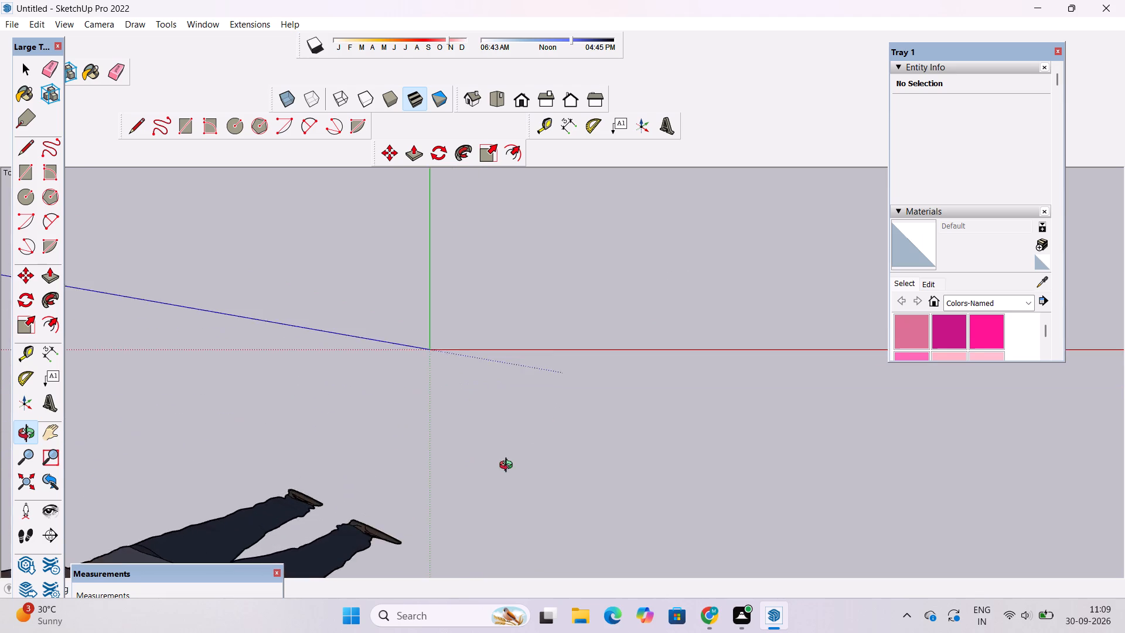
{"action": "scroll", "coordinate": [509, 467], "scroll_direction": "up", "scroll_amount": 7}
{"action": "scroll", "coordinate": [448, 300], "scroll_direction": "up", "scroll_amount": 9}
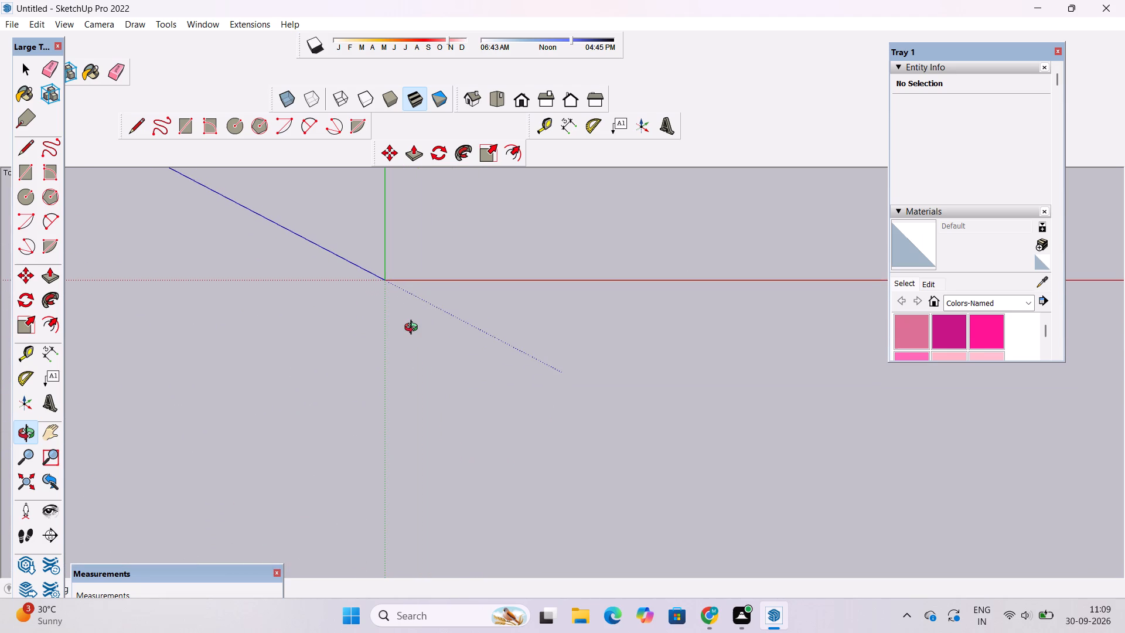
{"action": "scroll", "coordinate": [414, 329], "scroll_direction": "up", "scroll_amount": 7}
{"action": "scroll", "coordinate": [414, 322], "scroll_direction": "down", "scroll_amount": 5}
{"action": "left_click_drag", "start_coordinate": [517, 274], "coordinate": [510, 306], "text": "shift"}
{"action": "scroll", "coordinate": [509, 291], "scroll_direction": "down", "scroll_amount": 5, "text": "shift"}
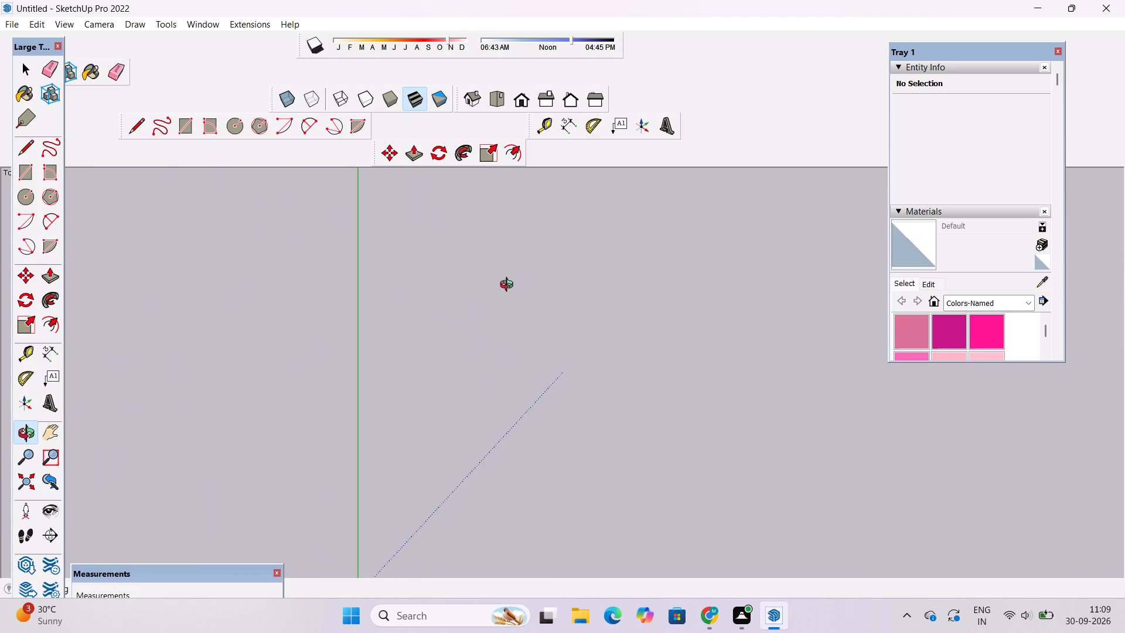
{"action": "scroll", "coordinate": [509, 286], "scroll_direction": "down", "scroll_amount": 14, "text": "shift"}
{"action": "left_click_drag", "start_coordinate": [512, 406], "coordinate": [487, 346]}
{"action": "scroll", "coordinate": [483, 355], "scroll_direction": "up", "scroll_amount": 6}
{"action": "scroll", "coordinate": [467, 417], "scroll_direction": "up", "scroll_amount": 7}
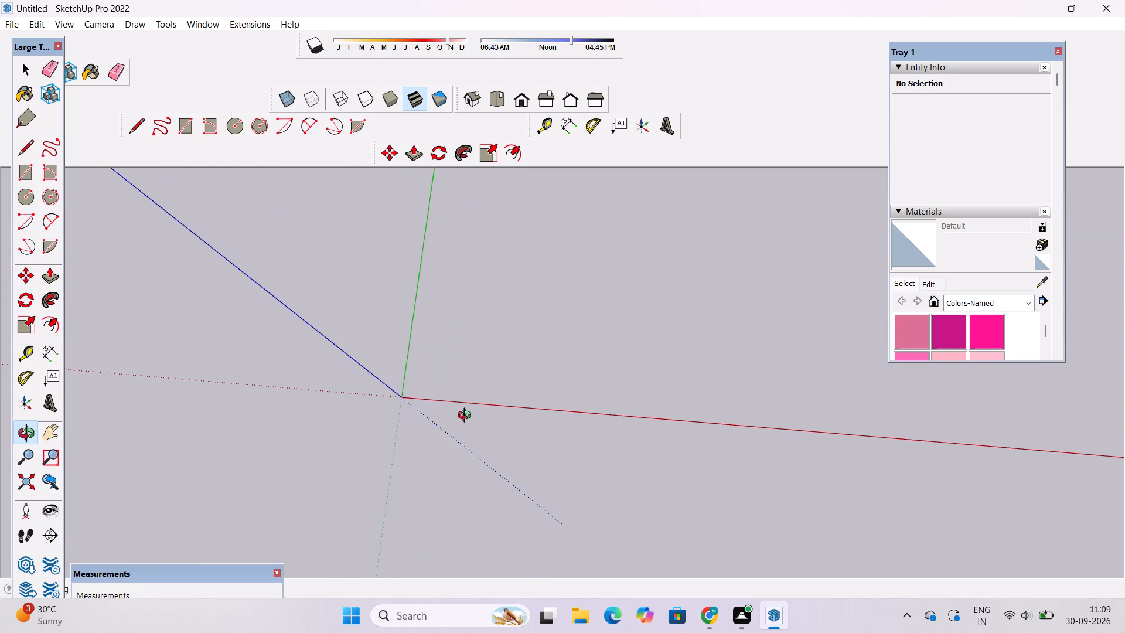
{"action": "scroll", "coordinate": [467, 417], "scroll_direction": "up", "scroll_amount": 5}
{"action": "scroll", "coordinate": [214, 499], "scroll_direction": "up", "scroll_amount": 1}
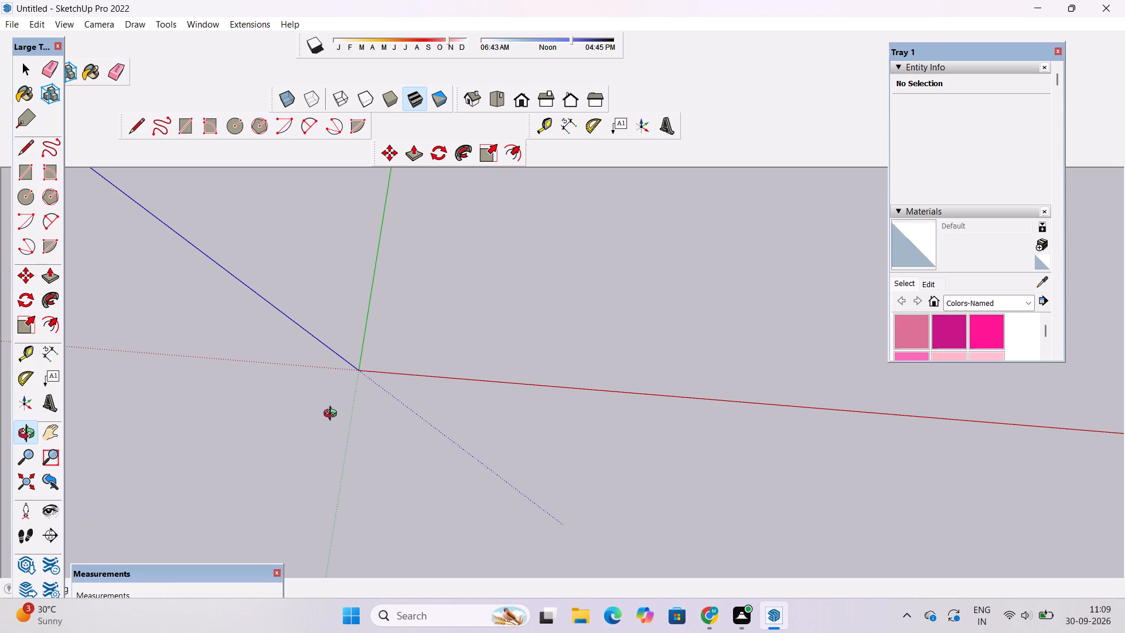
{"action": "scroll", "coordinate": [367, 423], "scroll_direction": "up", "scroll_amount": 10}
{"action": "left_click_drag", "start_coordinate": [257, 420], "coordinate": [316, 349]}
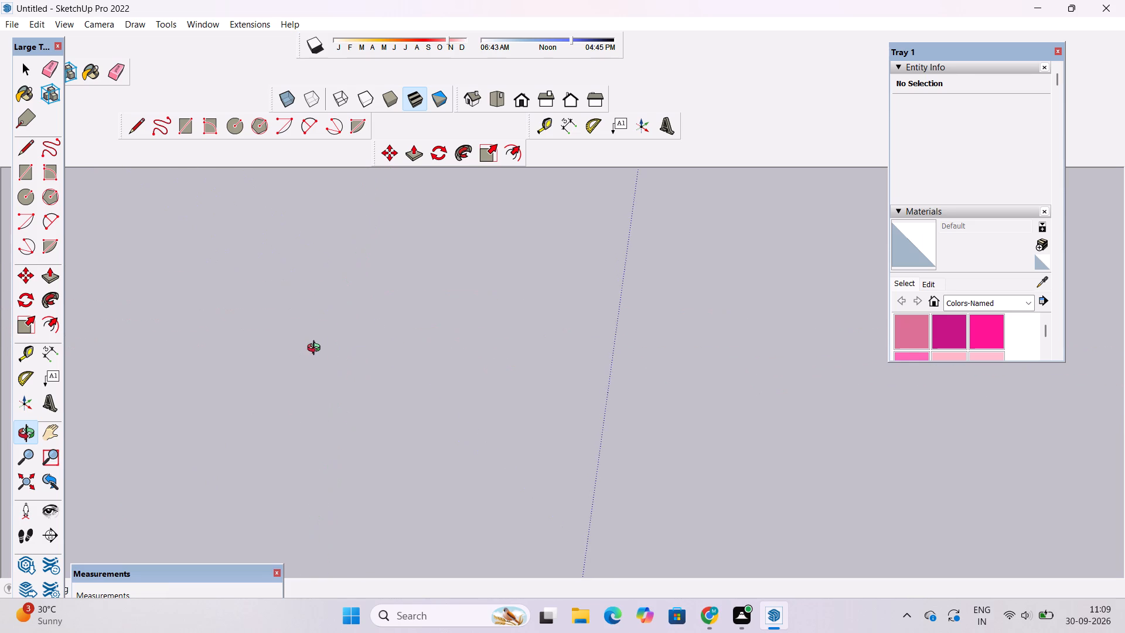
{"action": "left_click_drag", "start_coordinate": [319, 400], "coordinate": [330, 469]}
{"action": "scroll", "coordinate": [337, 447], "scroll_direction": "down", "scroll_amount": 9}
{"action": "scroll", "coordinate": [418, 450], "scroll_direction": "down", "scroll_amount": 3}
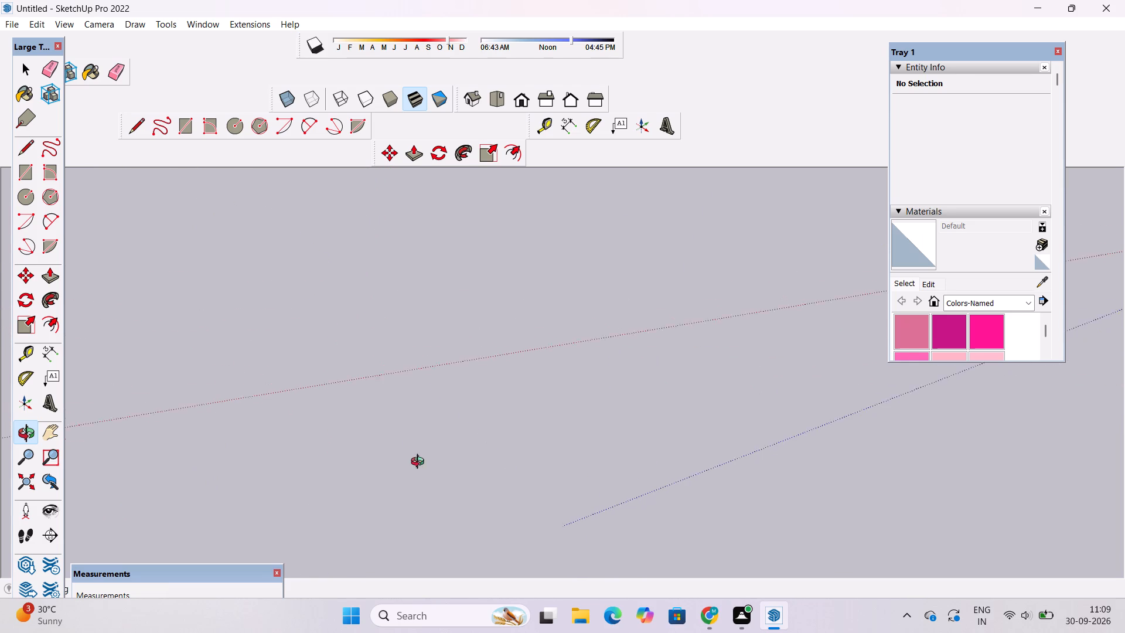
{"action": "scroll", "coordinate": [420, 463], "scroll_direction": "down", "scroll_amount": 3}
Switch to the standard Top view and examine the ground plane close up around the axes origin.
{"action": "left_click", "coordinate": [495, 94]}
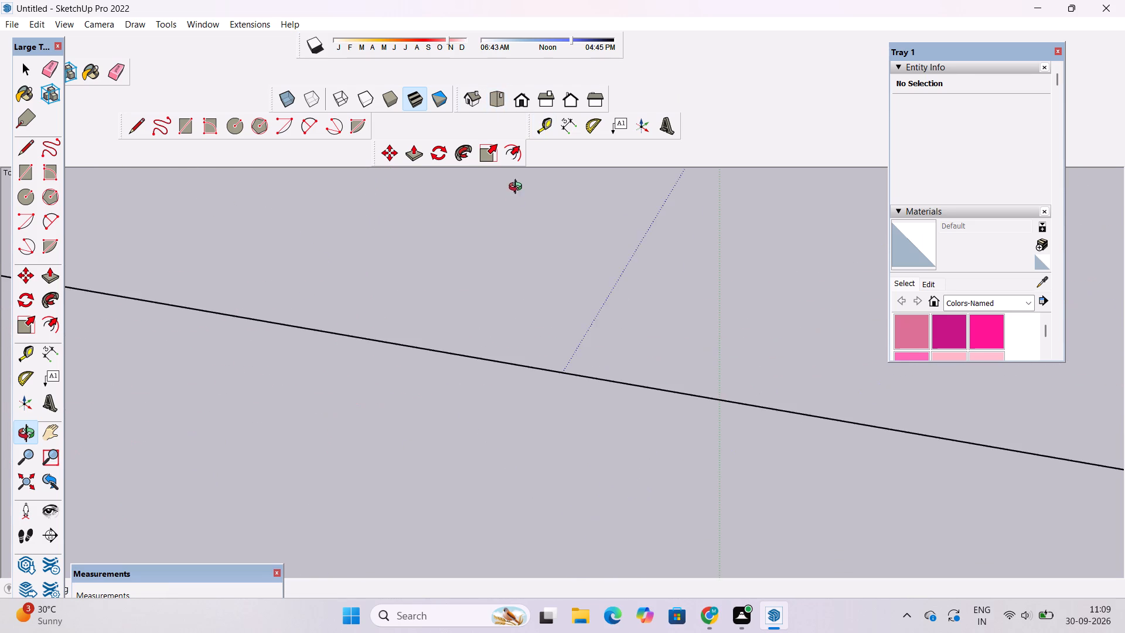
{"action": "scroll", "coordinate": [520, 183], "scroll_direction": "down", "scroll_amount": 11}
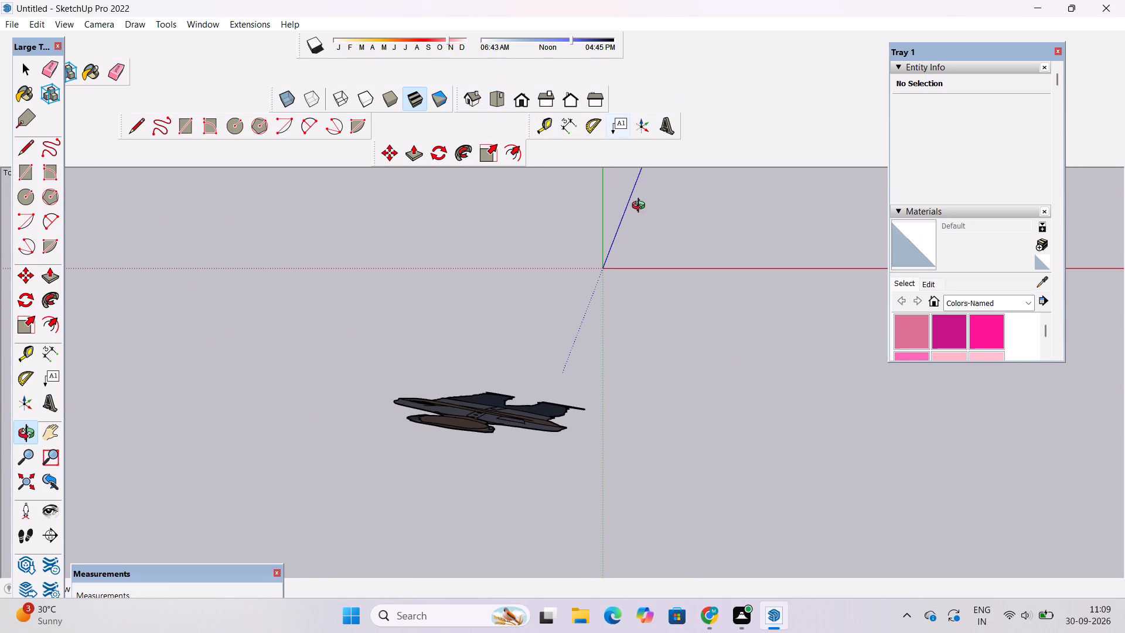
{"action": "scroll", "coordinate": [685, 246], "scroll_direction": "up", "scroll_amount": 17}
{"action": "scroll", "coordinate": [695, 280], "scroll_direction": "up", "scroll_amount": 5}
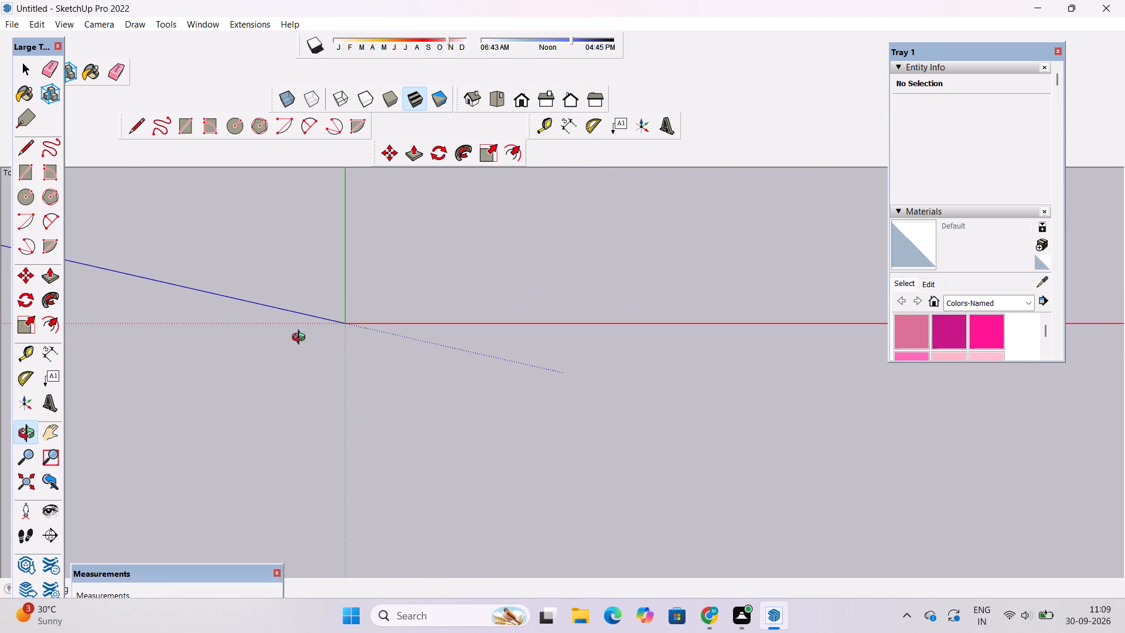
{"action": "scroll", "coordinate": [310, 307], "scroll_direction": "up", "scroll_amount": 11}
{"action": "scroll", "coordinate": [298, 327], "scroll_direction": "up", "scroll_amount": 11}
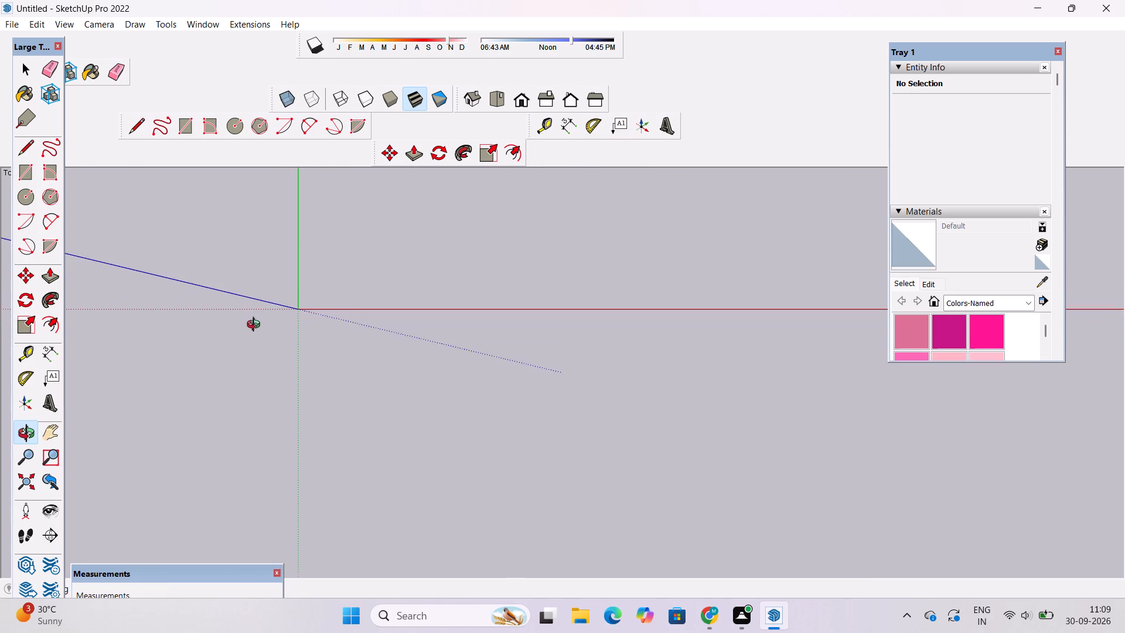
{"action": "scroll", "coordinate": [256, 326], "scroll_direction": "up", "scroll_amount": 12}
{"action": "scroll", "coordinate": [293, 343], "scroll_direction": "up", "scroll_amount": 5, "text": "shift"}
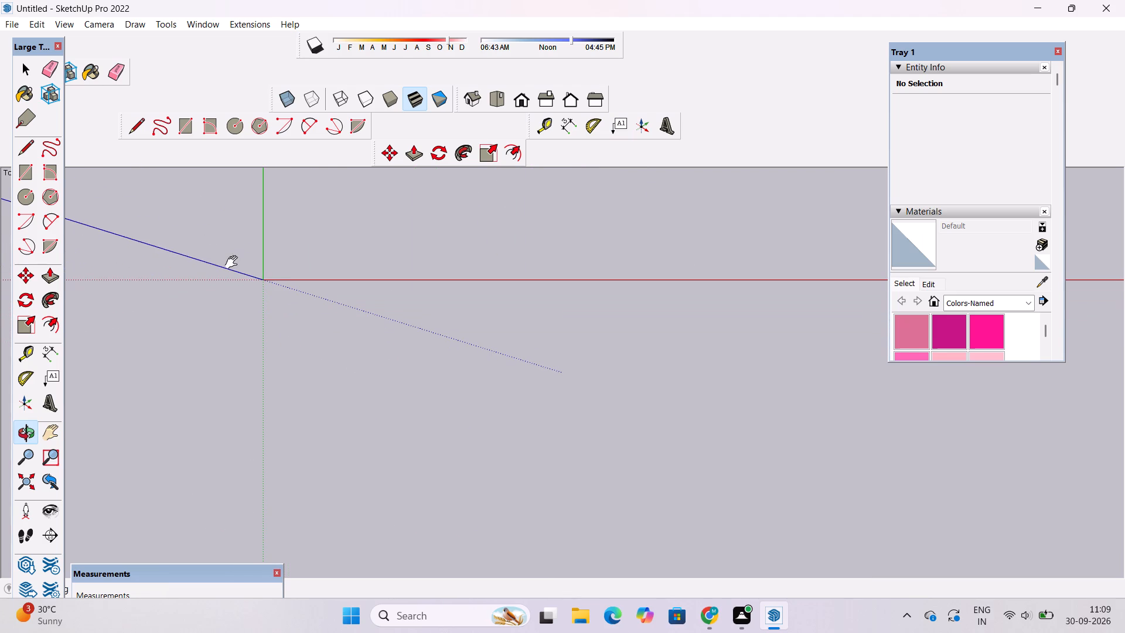
{"action": "scroll", "coordinate": [234, 263], "scroll_direction": "up", "scroll_amount": 20, "text": "shift"}
{"action": "scroll", "coordinate": [213, 240], "scroll_direction": "up", "scroll_amount": 6, "text": "shift"}
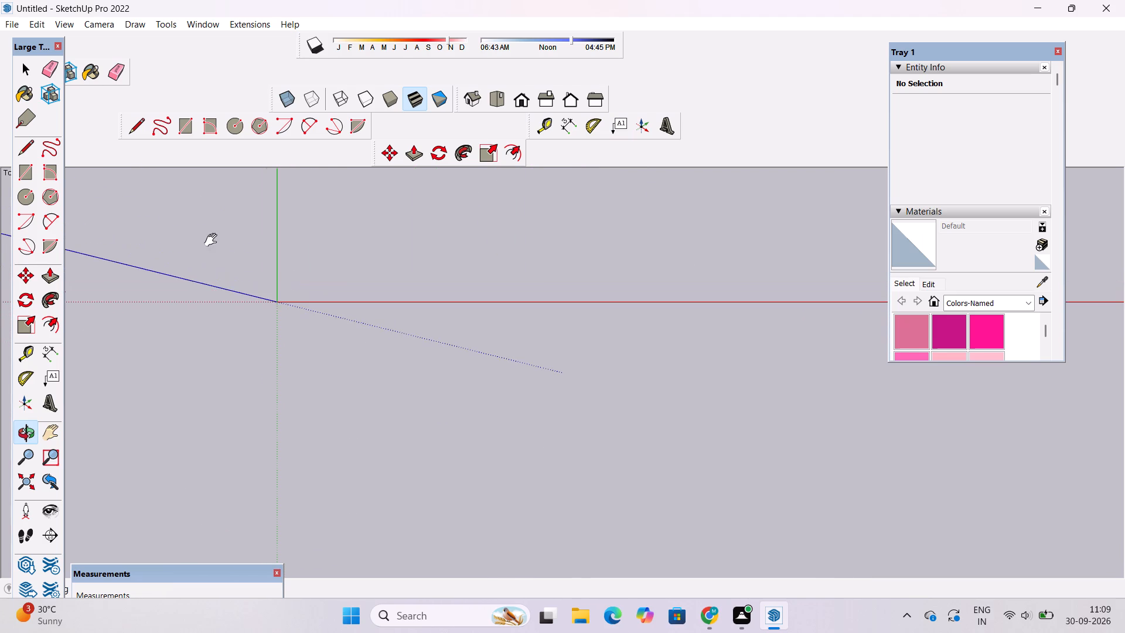
{"action": "scroll", "coordinate": [278, 301], "scroll_direction": "up", "scroll_amount": 11, "text": "shift"}
{"action": "scroll", "coordinate": [287, 298], "scroll_direction": "up", "scroll_amount": 13}
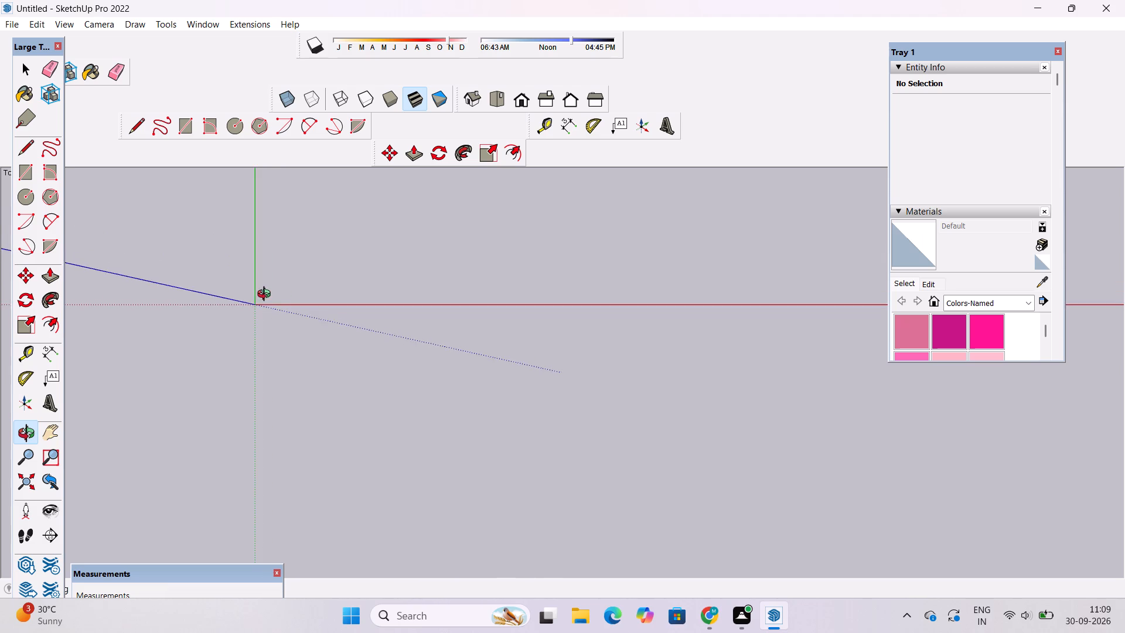
{"action": "scroll", "coordinate": [267, 295], "scroll_direction": "up", "scroll_amount": 20}
{"action": "scroll", "coordinate": [267, 295], "scroll_direction": "up", "scroll_amount": 19}
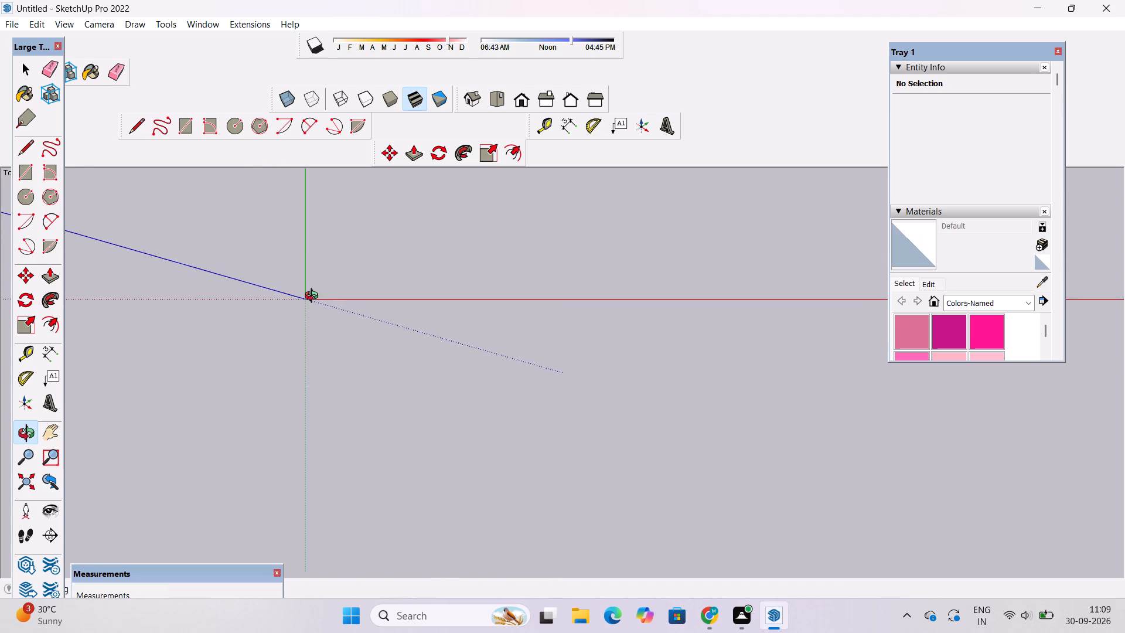
{"action": "scroll", "coordinate": [314, 297], "scroll_direction": "up", "scroll_amount": 3}
{"action": "scroll", "coordinate": [173, 336], "scroll_direction": "up", "scroll_amount": 4}
{"action": "scroll", "coordinate": [174, 335], "scroll_direction": "down", "scroll_amount": 4}
{"action": "scroll", "coordinate": [175, 334], "scroll_direction": "up", "scroll_amount": 2}
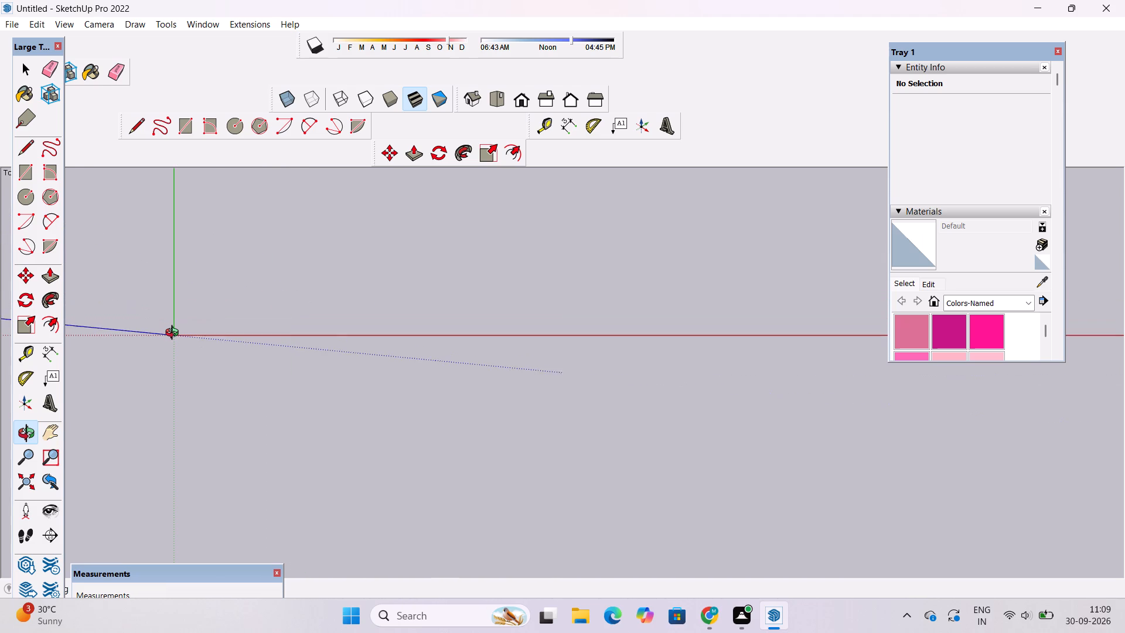
{"action": "scroll", "coordinate": [175, 334], "scroll_direction": "up", "scroll_amount": 3}
{"action": "scroll", "coordinate": [175, 334], "scroll_direction": "up", "scroll_amount": 15, "text": "shift"}
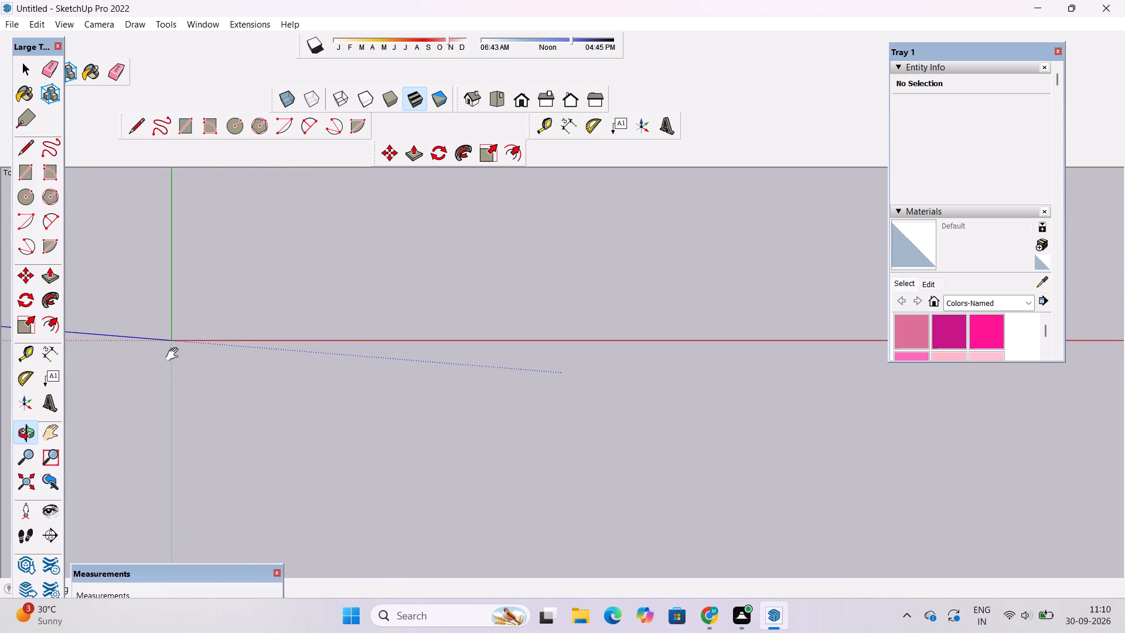
{"action": "scroll", "coordinate": [169, 346], "scroll_direction": "up", "scroll_amount": 20}
{"action": "scroll", "coordinate": [169, 346], "scroll_direction": "up", "scroll_amount": 8}
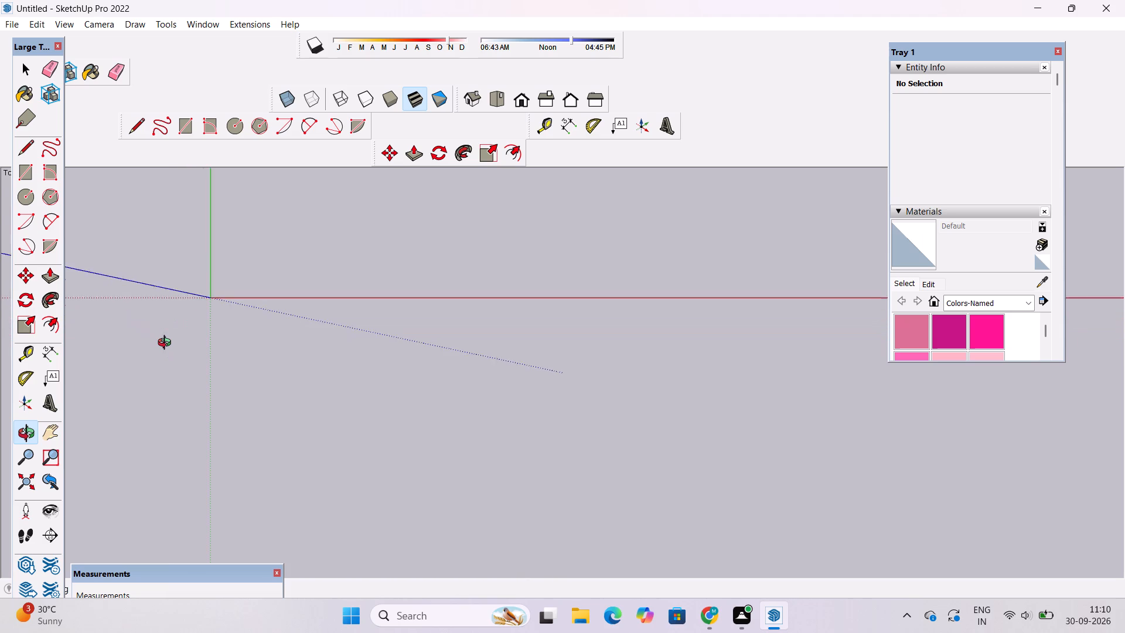
{"action": "scroll", "coordinate": [167, 344], "scroll_direction": "up", "scroll_amount": 14}
{"action": "scroll", "coordinate": [165, 345], "scroll_direction": "down", "scroll_amount": 6}
{"action": "scroll", "coordinate": [279, 206], "scroll_direction": "up", "scroll_amount": 2}
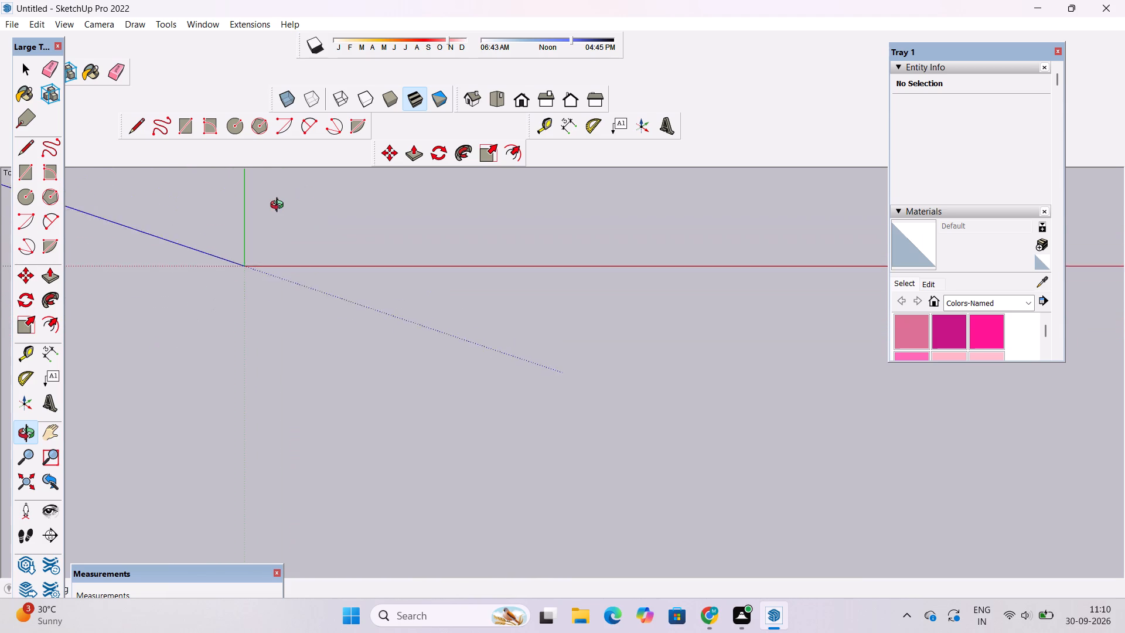
{"action": "scroll", "coordinate": [279, 206], "scroll_direction": "up", "scroll_amount": 20}
{"action": "scroll", "coordinate": [279, 206], "scroll_direction": "up", "scroll_amount": 10}
{"action": "scroll", "coordinate": [260, 310], "scroll_direction": "down", "scroll_amount": 3}
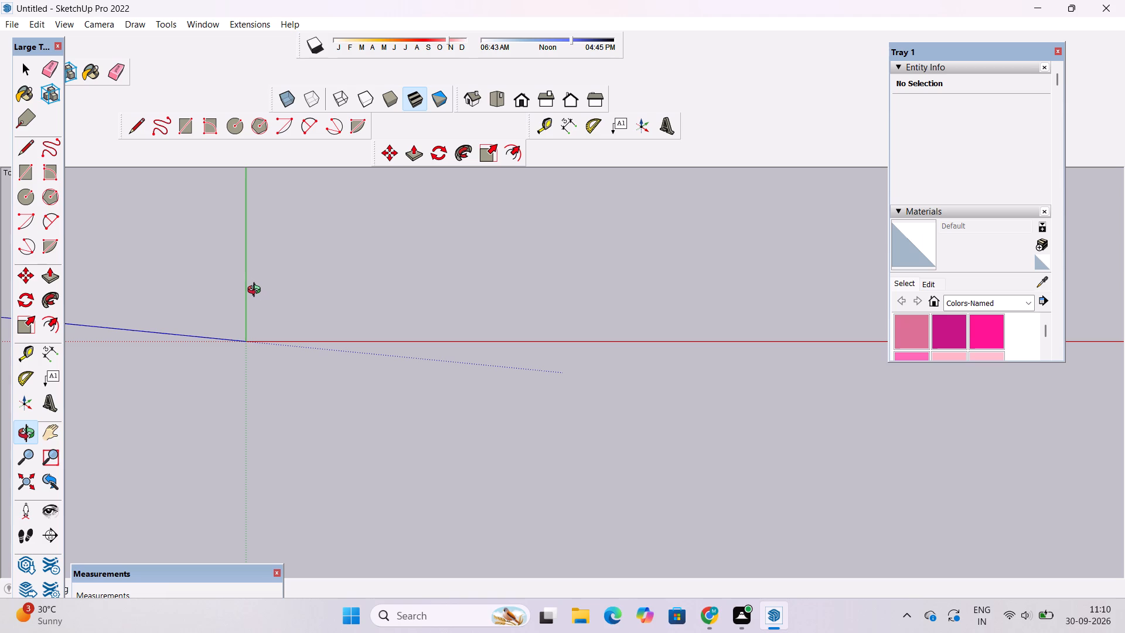
{"action": "scroll", "coordinate": [257, 295], "scroll_direction": "down", "scroll_amount": 3}
{"action": "scroll", "coordinate": [179, 337], "scroll_direction": "up", "scroll_amount": 4}
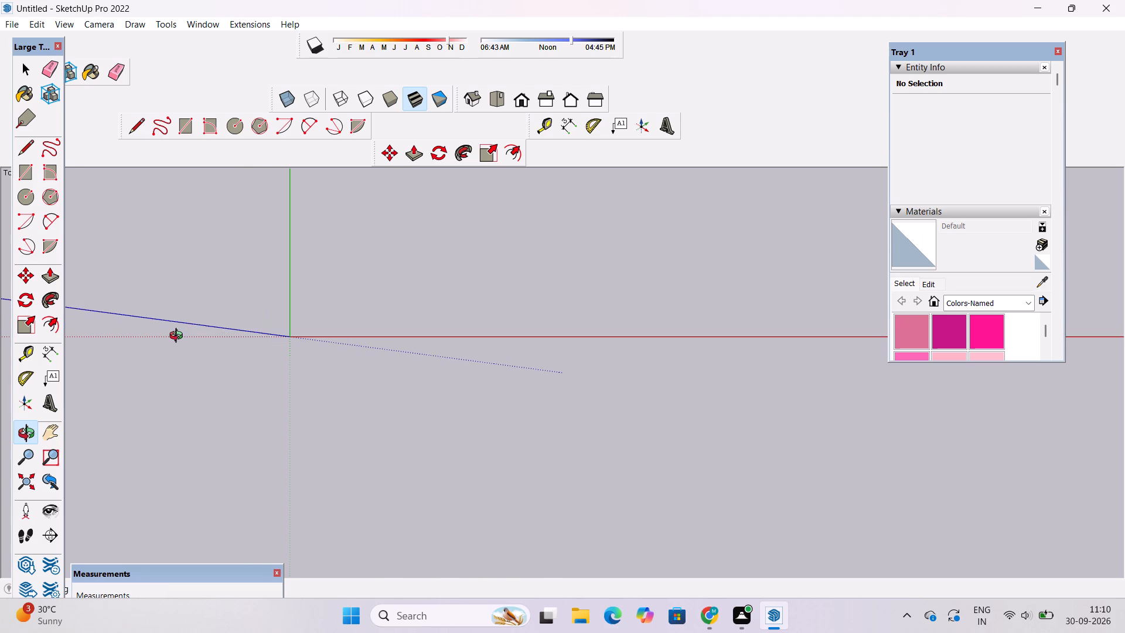
{"action": "scroll", "coordinate": [179, 337], "scroll_direction": "up", "scroll_amount": 1}
{"action": "scroll", "coordinate": [265, 334], "scroll_direction": "up", "scroll_amount": 2}
{"action": "scroll", "coordinate": [335, 359], "scroll_direction": "up", "scroll_amount": 5}
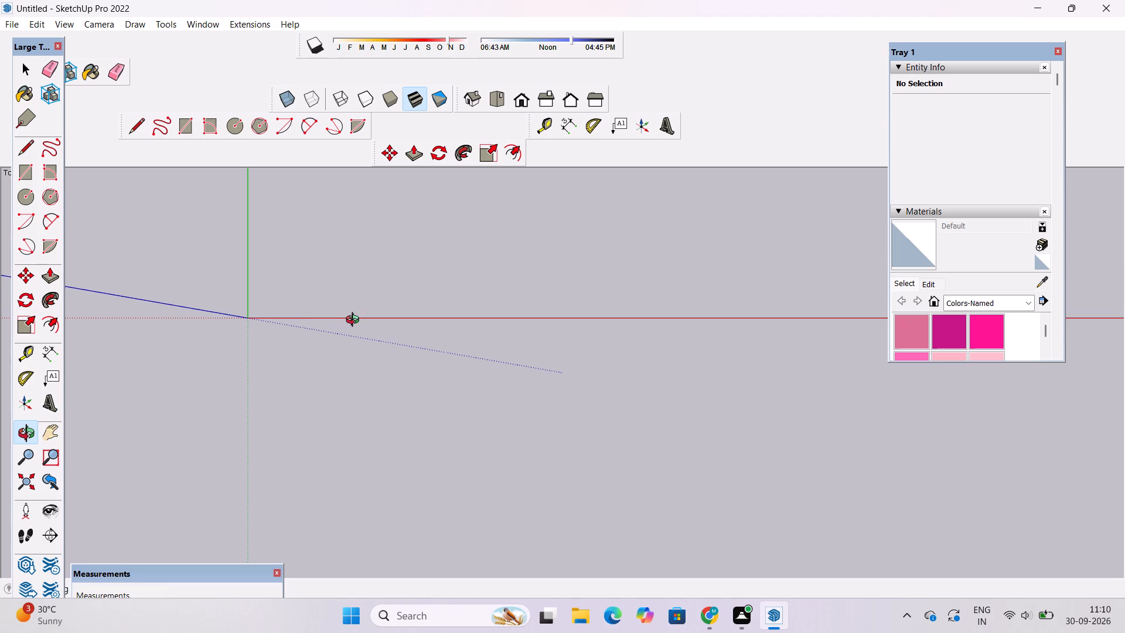
{"action": "scroll", "coordinate": [233, 311], "scroll_direction": "up", "scroll_amount": 2}
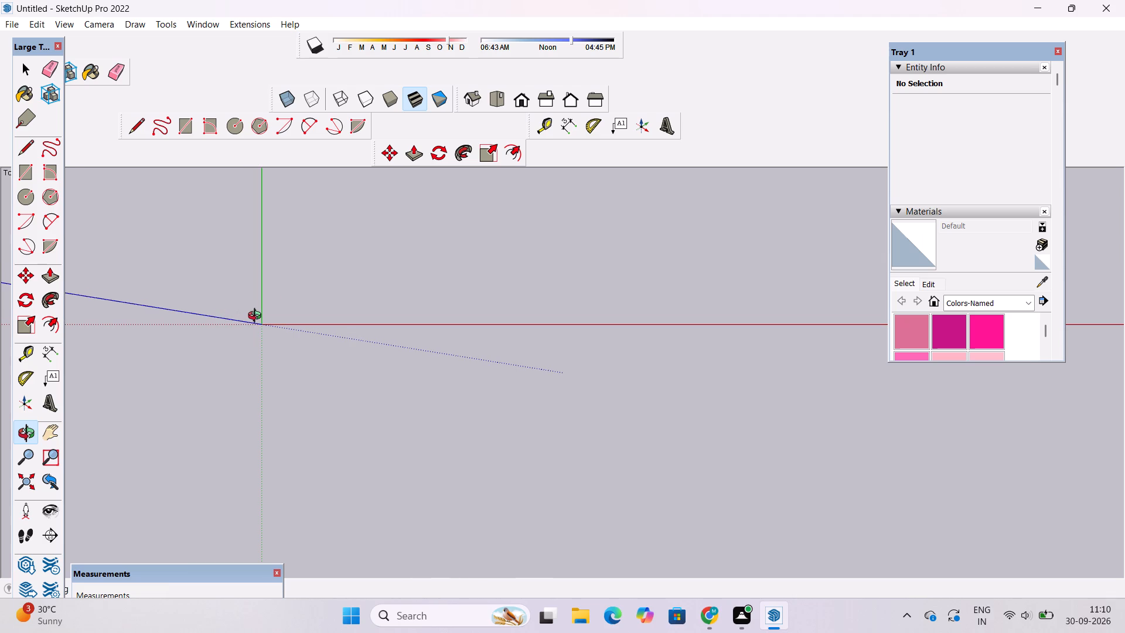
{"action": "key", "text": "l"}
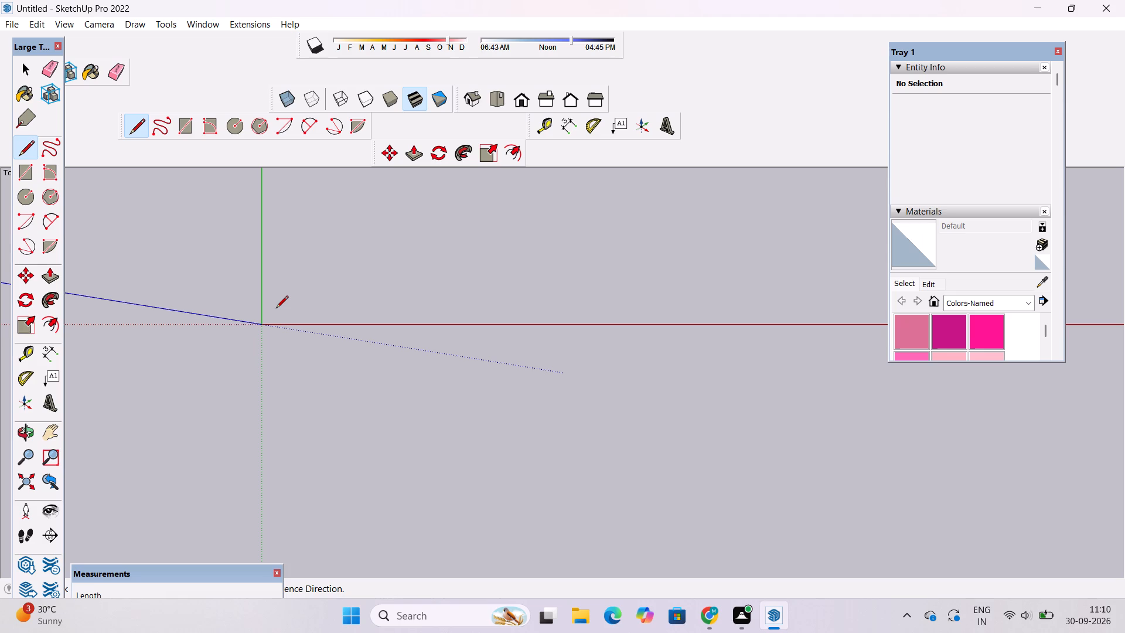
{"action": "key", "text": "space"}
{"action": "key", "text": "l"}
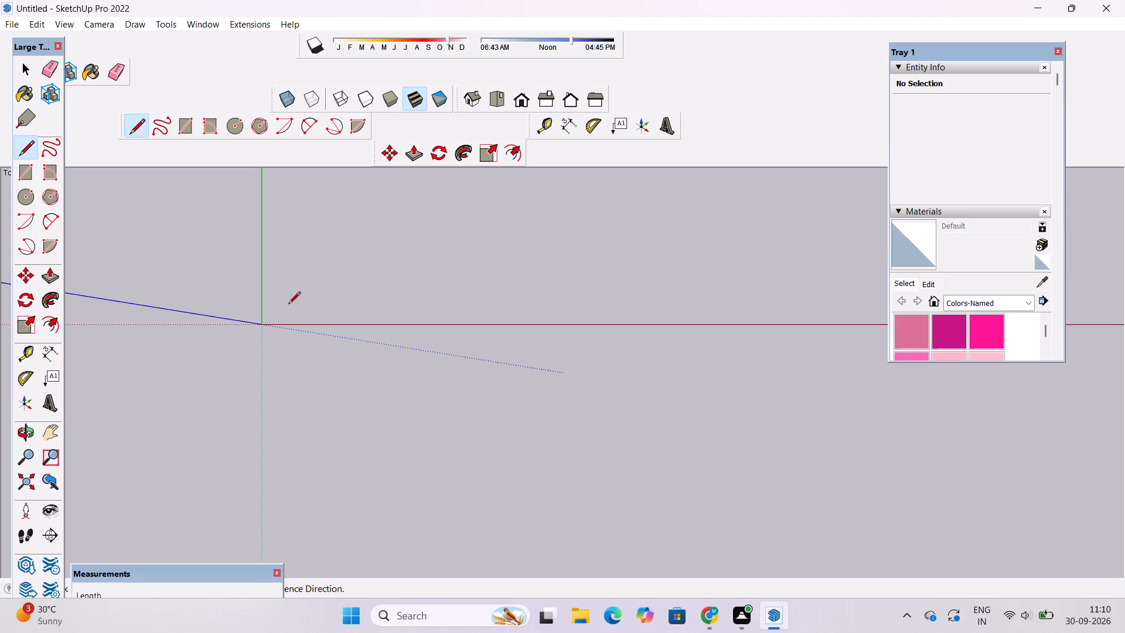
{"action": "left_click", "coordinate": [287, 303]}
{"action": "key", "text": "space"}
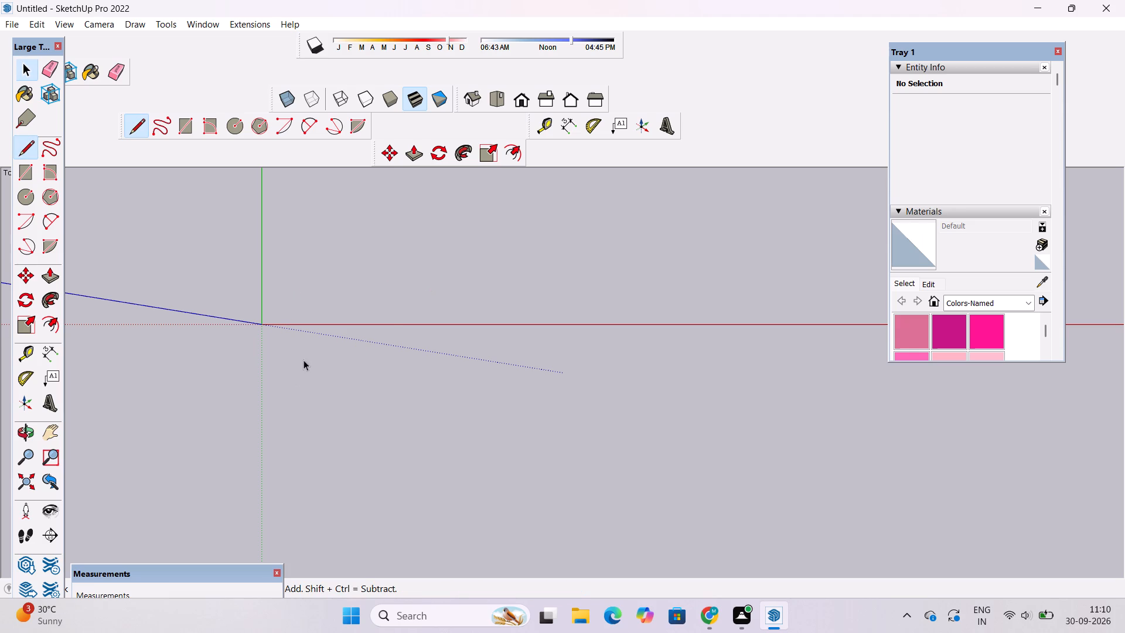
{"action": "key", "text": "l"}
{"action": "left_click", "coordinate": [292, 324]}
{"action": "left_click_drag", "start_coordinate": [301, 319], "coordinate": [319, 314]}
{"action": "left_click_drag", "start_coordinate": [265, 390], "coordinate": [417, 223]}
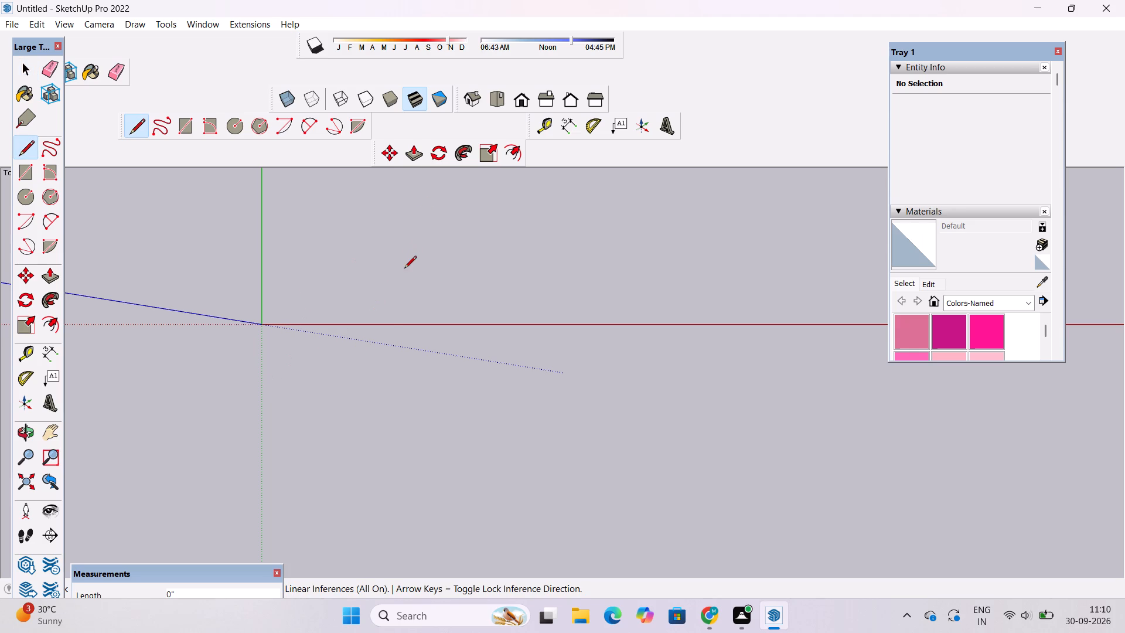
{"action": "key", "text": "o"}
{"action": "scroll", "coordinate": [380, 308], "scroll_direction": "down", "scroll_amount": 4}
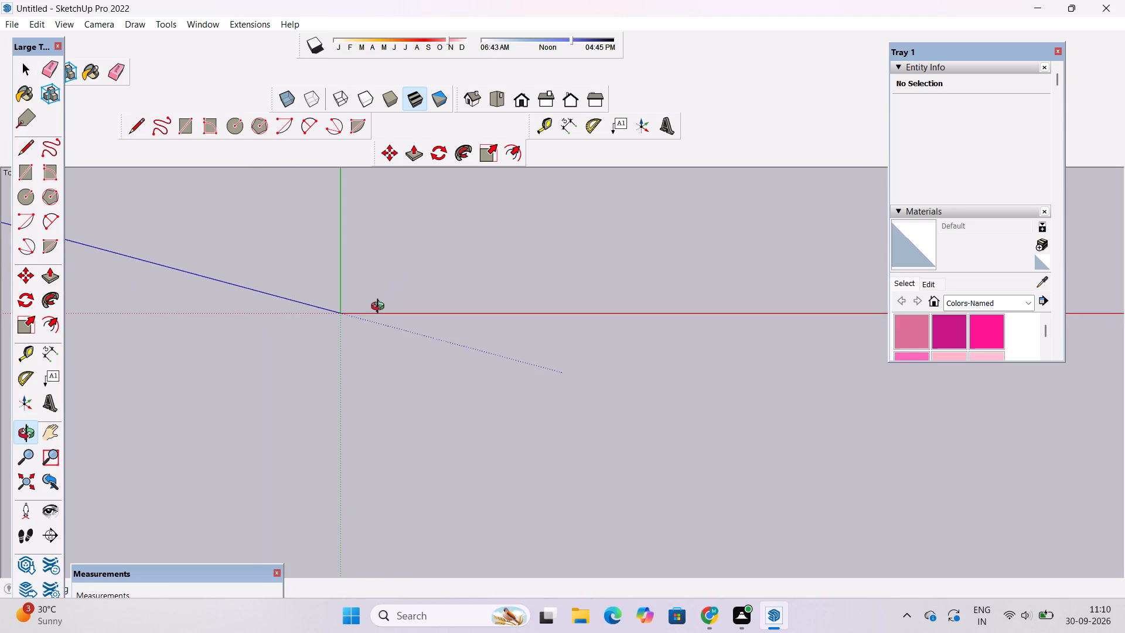
Reset the camera by switching to the standard Front view and back to the Top view.
{"action": "left_click_drag", "start_coordinate": [379, 307], "coordinate": [372, 328], "text": "shift"}
{"action": "scroll", "coordinate": [359, 294], "scroll_direction": "down", "scroll_amount": 13}
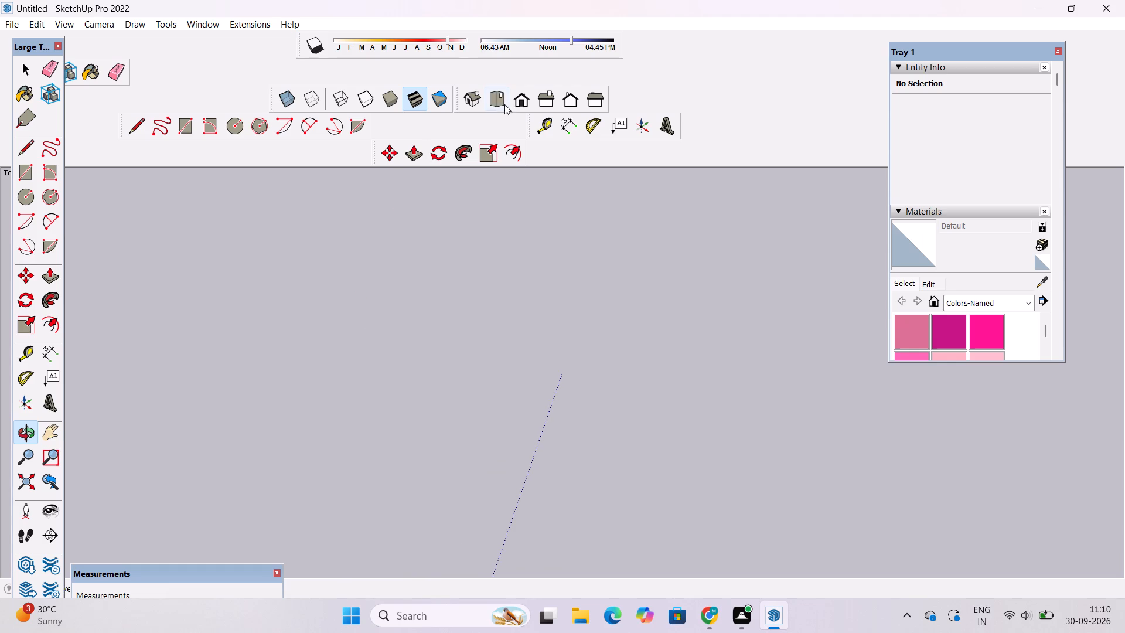
{"action": "left_click", "coordinate": [496, 93]}
{"action": "scroll", "coordinate": [440, 277], "scroll_direction": "down", "scroll_amount": 20}
{"action": "scroll", "coordinate": [440, 277], "scroll_direction": "down", "scroll_amount": 20}
{"action": "scroll", "coordinate": [421, 260], "scroll_direction": "down", "scroll_amount": 20}
{"action": "scroll", "coordinate": [421, 260], "scroll_direction": "down", "scroll_amount": 15}
{"action": "left_click_drag", "start_coordinate": [452, 359], "coordinate": [450, 186]}
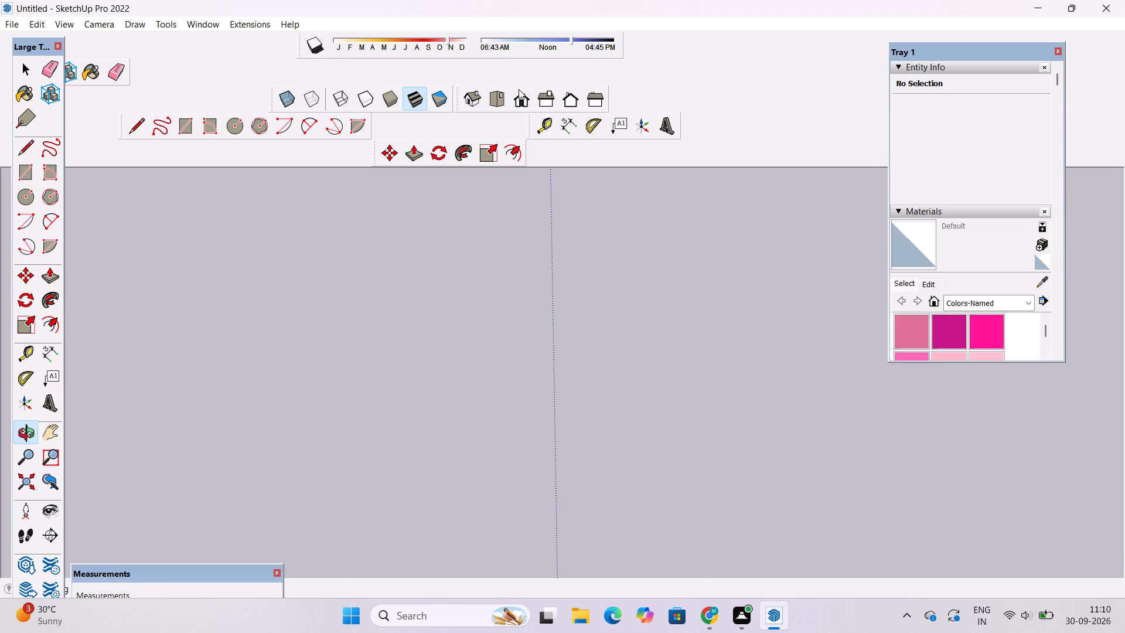
{"action": "left_click", "coordinate": [522, 103]}
{"action": "scroll", "coordinate": [320, 426], "scroll_direction": "down", "scroll_amount": 13}
{"action": "left_click", "coordinate": [496, 99]}
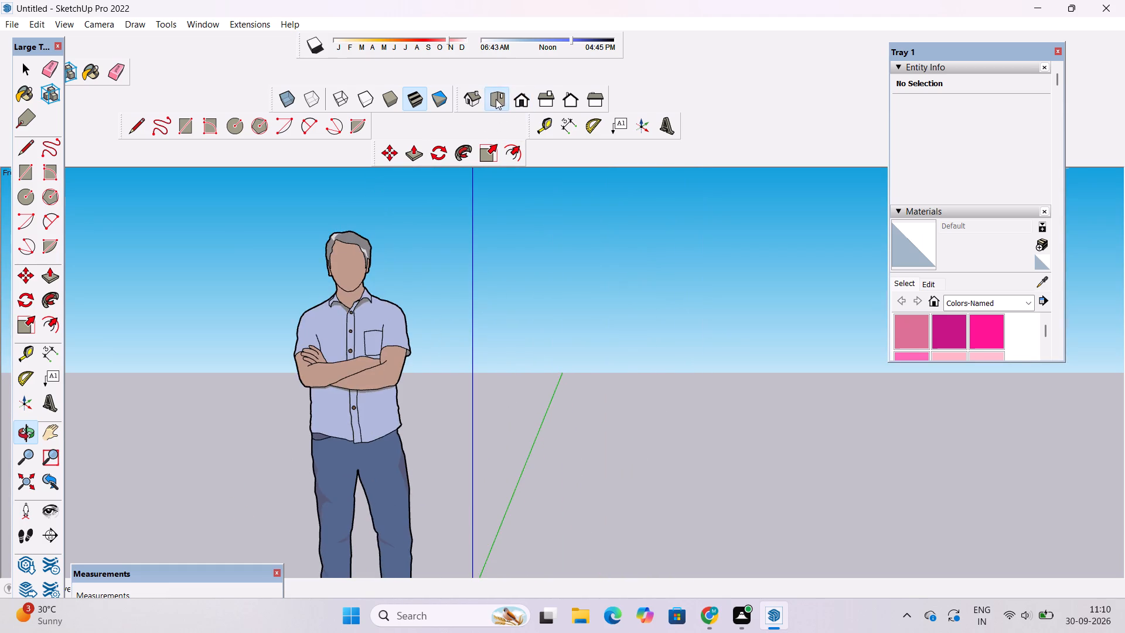
Examine the ground plane close up around the axes origin in the standard Top view.
{"action": "scroll", "coordinate": [681, 247], "scroll_direction": "up", "scroll_amount": 11}
{"action": "scroll", "coordinate": [608, 298], "scroll_direction": "up", "scroll_amount": 7}
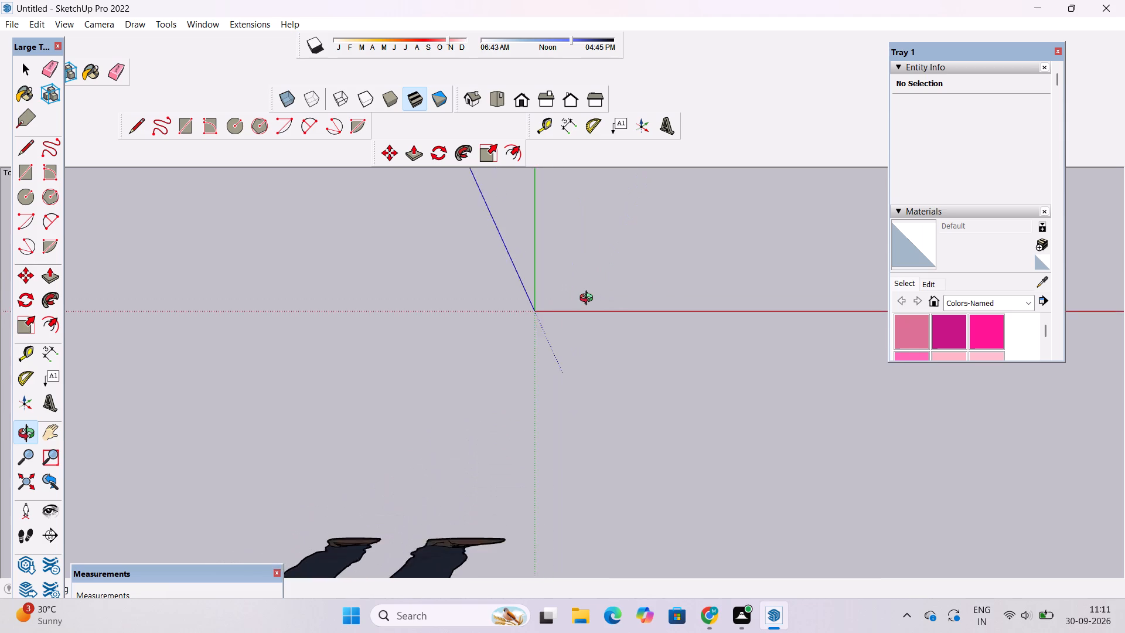
{"action": "scroll", "coordinate": [589, 300], "scroll_direction": "up", "scroll_amount": 14}
{"action": "scroll", "coordinate": [506, 302], "scroll_direction": "up", "scroll_amount": 6}
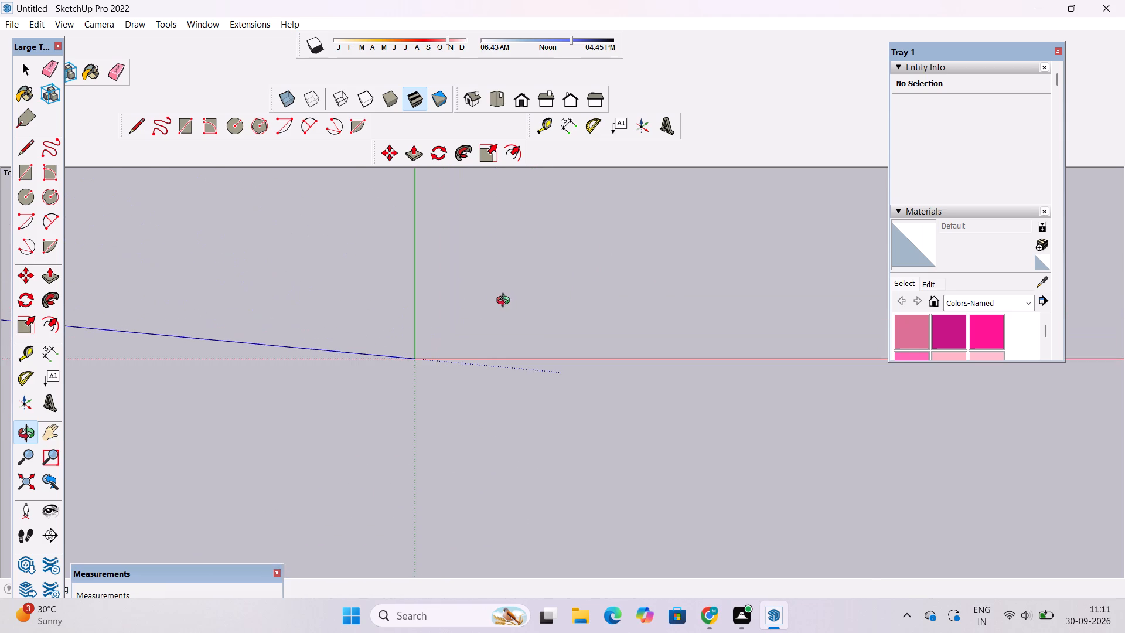
{"action": "scroll", "coordinate": [434, 366], "scroll_direction": "up", "scroll_amount": 3}
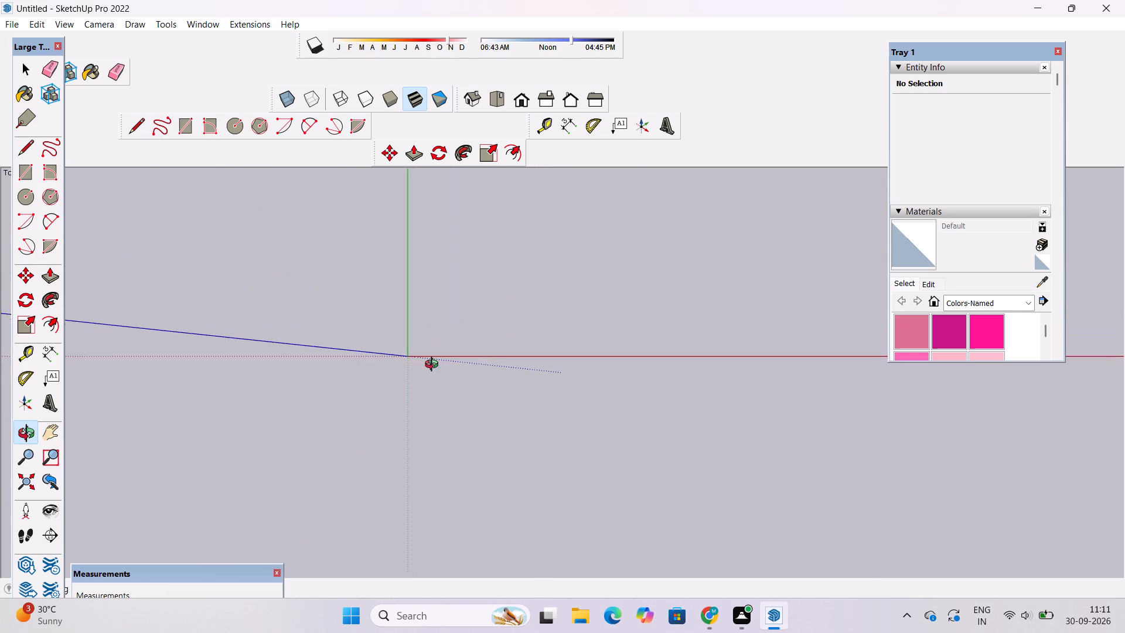
{"action": "scroll", "coordinate": [434, 366], "scroll_direction": "up", "scroll_amount": 2}
{"action": "scroll", "coordinate": [387, 373], "scroll_direction": "up", "scroll_amount": 6}
{"action": "scroll", "coordinate": [454, 348], "scroll_direction": "up", "scroll_amount": 5}
{"action": "scroll", "coordinate": [370, 341], "scroll_direction": "up", "scroll_amount": 15}
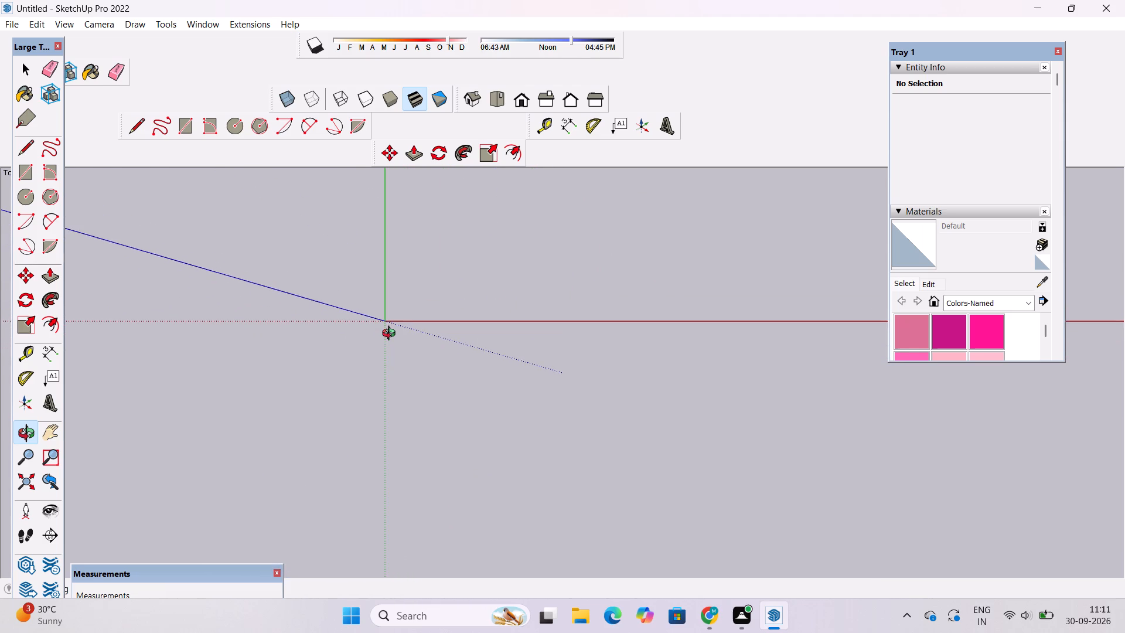
{"action": "scroll", "coordinate": [391, 335], "scroll_direction": "up", "scroll_amount": 20}
{"action": "scroll", "coordinate": [391, 335], "scroll_direction": "up", "scroll_amount": 16}
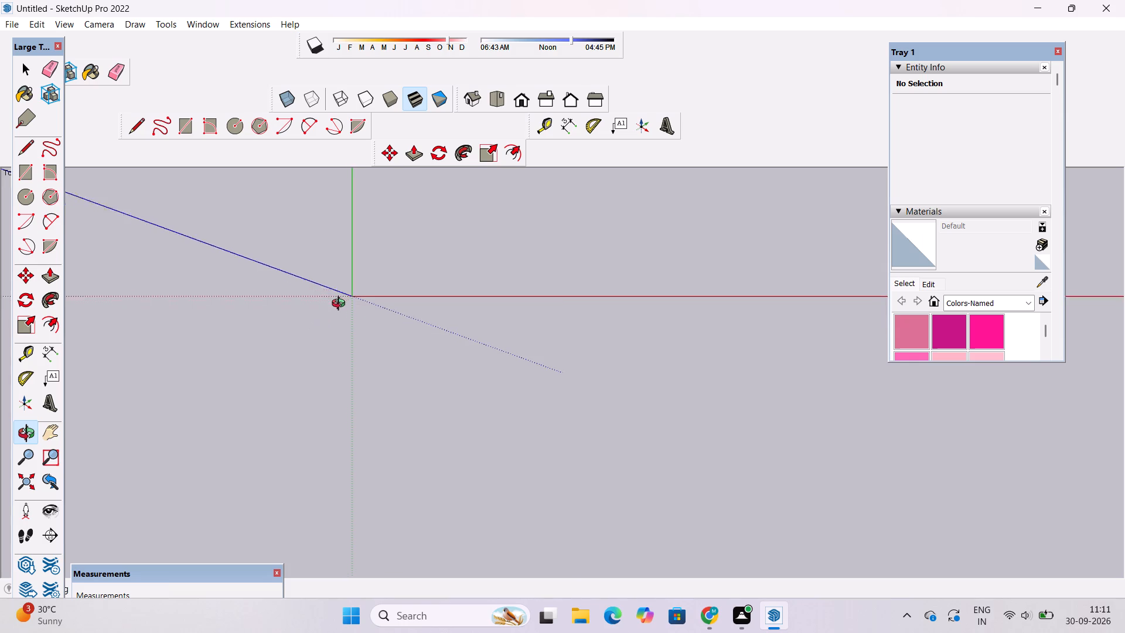
{"action": "scroll", "coordinate": [341, 305], "scroll_direction": "up", "scroll_amount": 9}
{"action": "scroll", "coordinate": [433, 283], "scroll_direction": "up", "scroll_amount": 13}
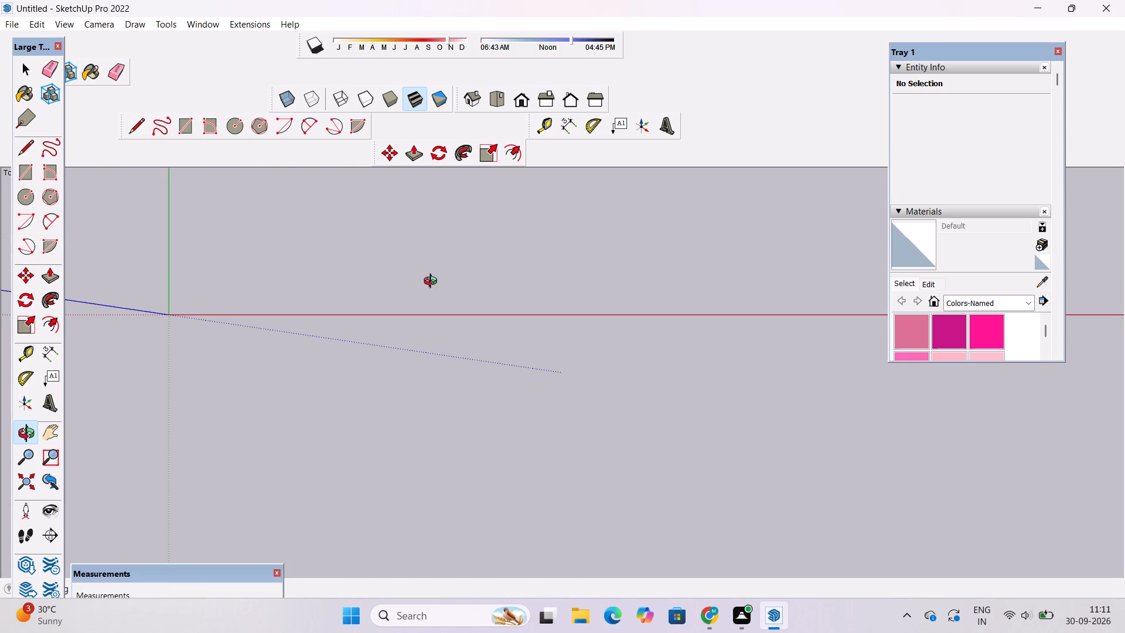
{"action": "scroll", "coordinate": [411, 293], "scroll_direction": "down", "scroll_amount": 2}
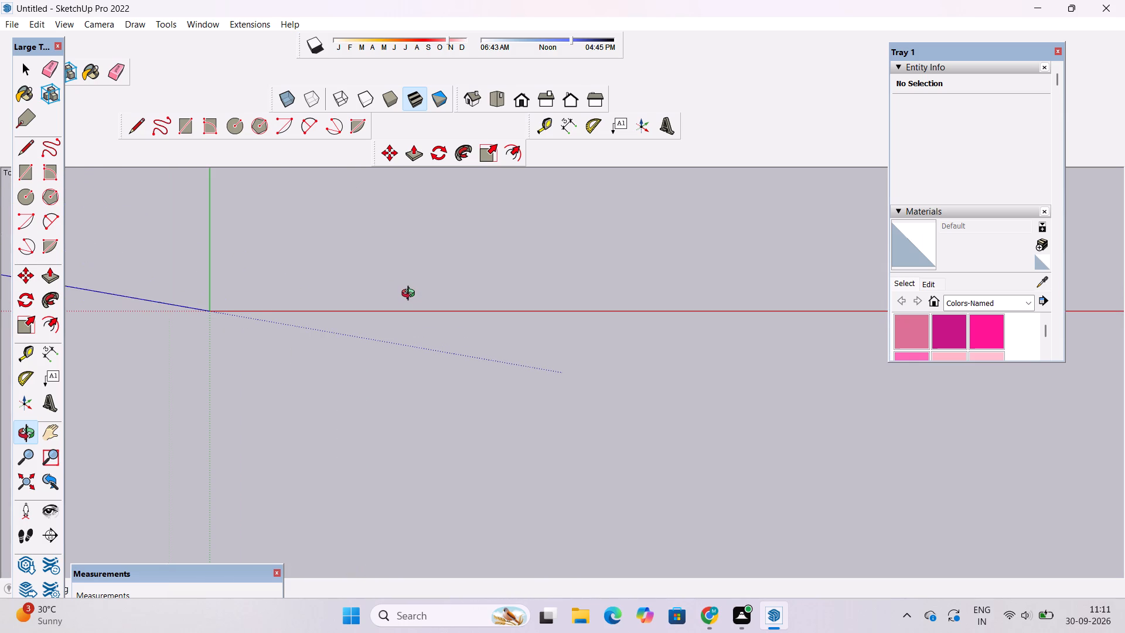
{"action": "scroll", "coordinate": [411, 301], "scroll_direction": "down", "scroll_amount": 4}
{"action": "scroll", "coordinate": [411, 302], "scroll_direction": "up", "scroll_amount": 5}
{"action": "scroll", "coordinate": [161, 315], "scroll_direction": "up", "scroll_amount": 6}
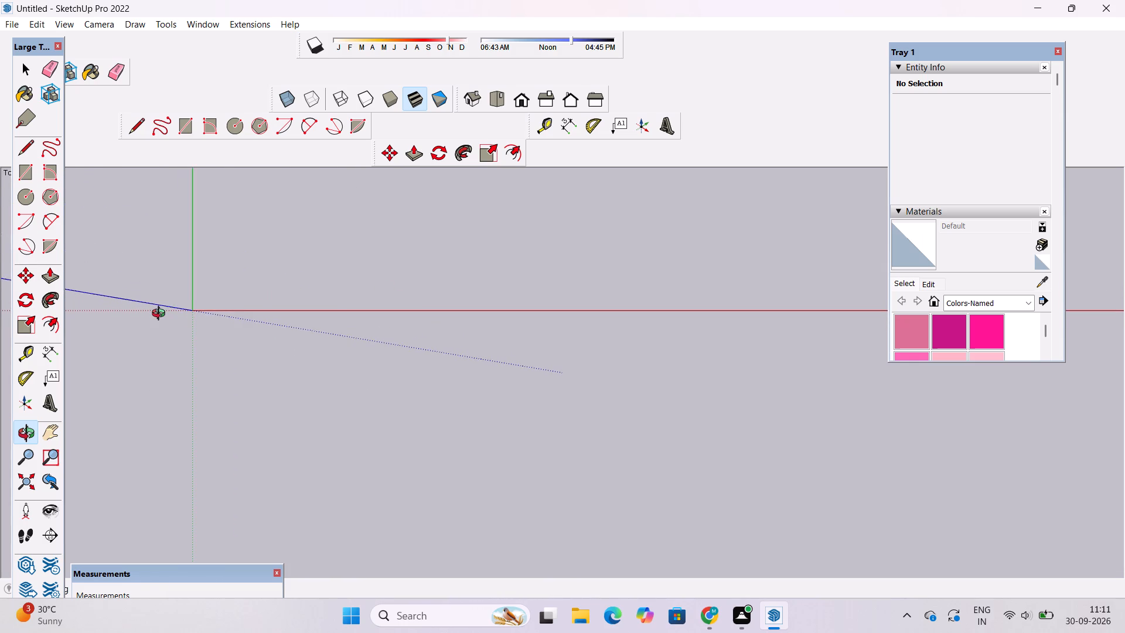
{"action": "scroll", "coordinate": [161, 315], "scroll_direction": "up", "scroll_amount": 20}
{"action": "scroll", "coordinate": [138, 326], "scroll_direction": "down", "scroll_amount": 4}
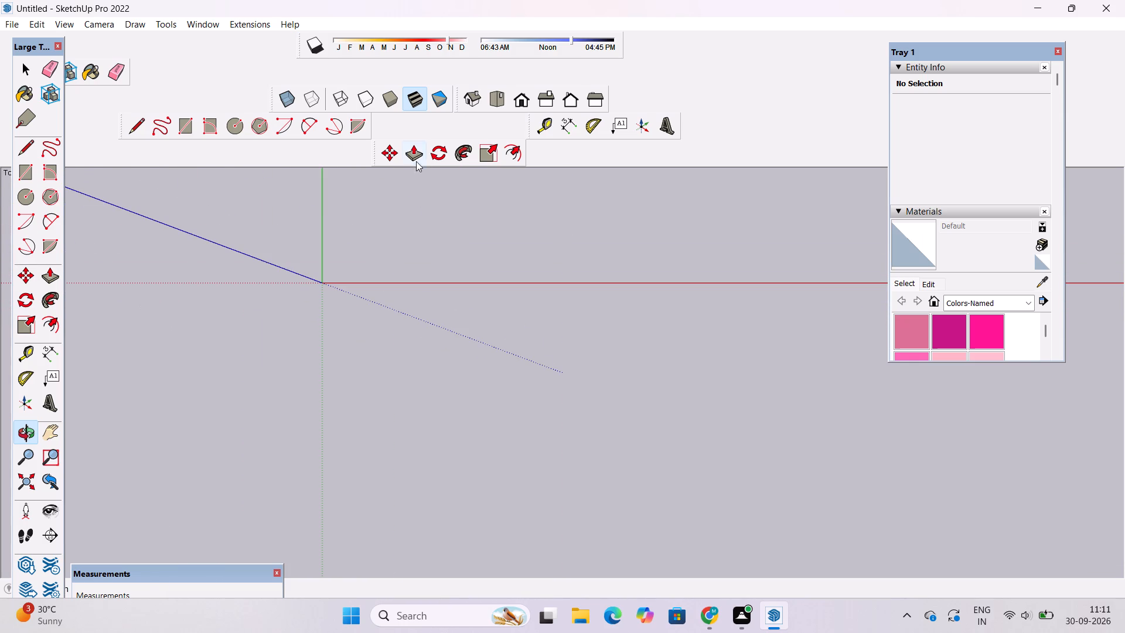
{"action": "left_click", "coordinate": [495, 90]}
{"action": "scroll", "coordinate": [478, 200], "scroll_direction": "down", "scroll_amount": 2}
{"action": "scroll", "coordinate": [358, 253], "scroll_direction": "up", "scroll_amount": 1}
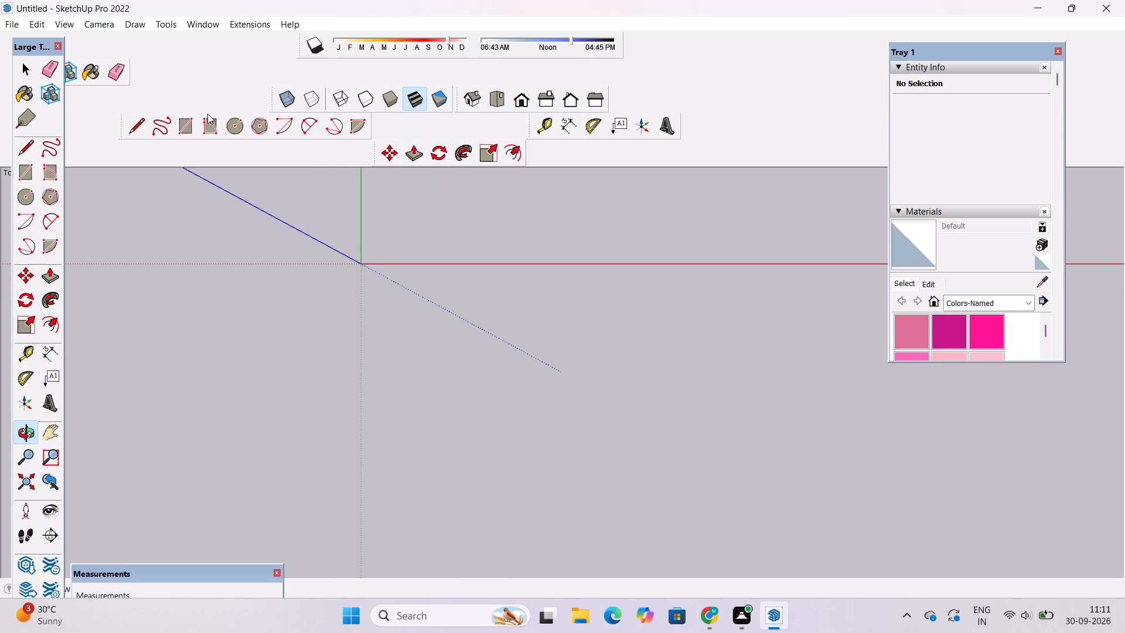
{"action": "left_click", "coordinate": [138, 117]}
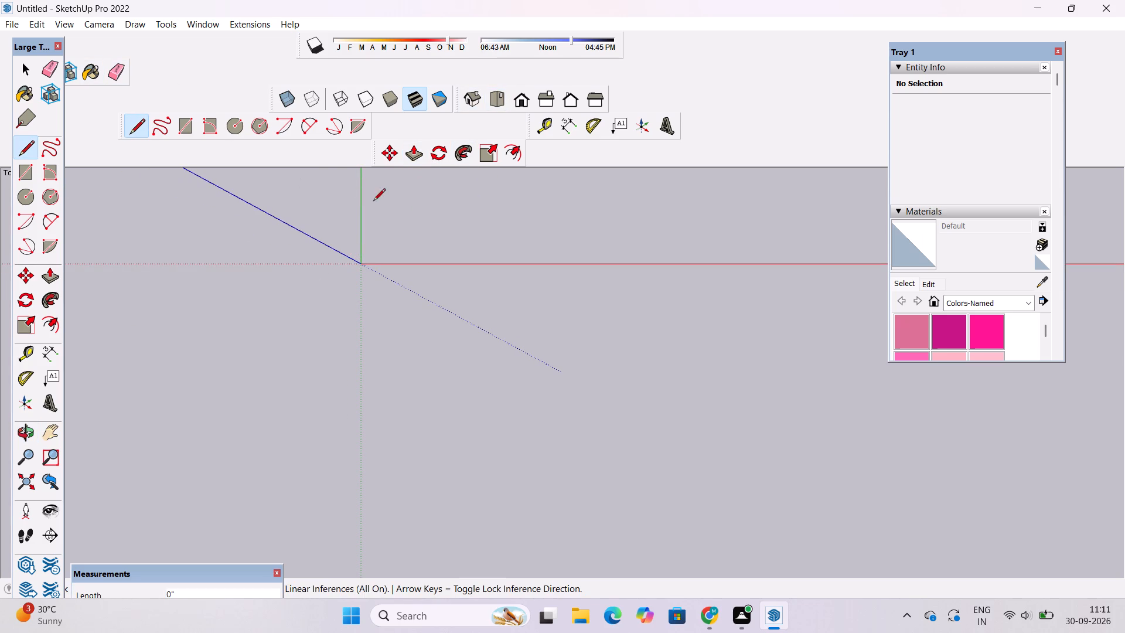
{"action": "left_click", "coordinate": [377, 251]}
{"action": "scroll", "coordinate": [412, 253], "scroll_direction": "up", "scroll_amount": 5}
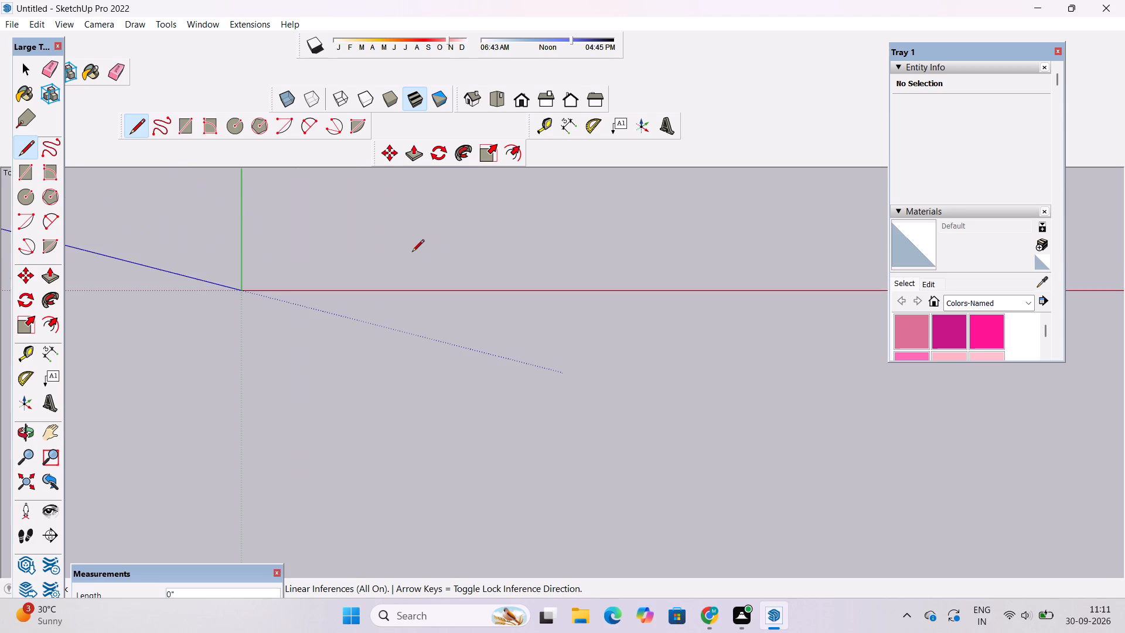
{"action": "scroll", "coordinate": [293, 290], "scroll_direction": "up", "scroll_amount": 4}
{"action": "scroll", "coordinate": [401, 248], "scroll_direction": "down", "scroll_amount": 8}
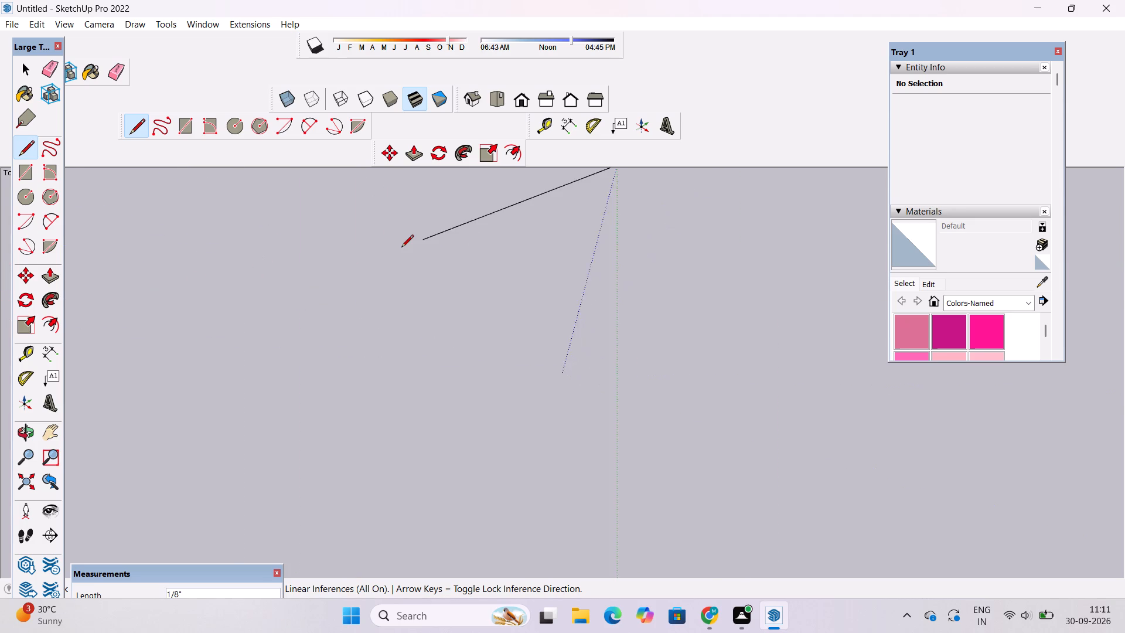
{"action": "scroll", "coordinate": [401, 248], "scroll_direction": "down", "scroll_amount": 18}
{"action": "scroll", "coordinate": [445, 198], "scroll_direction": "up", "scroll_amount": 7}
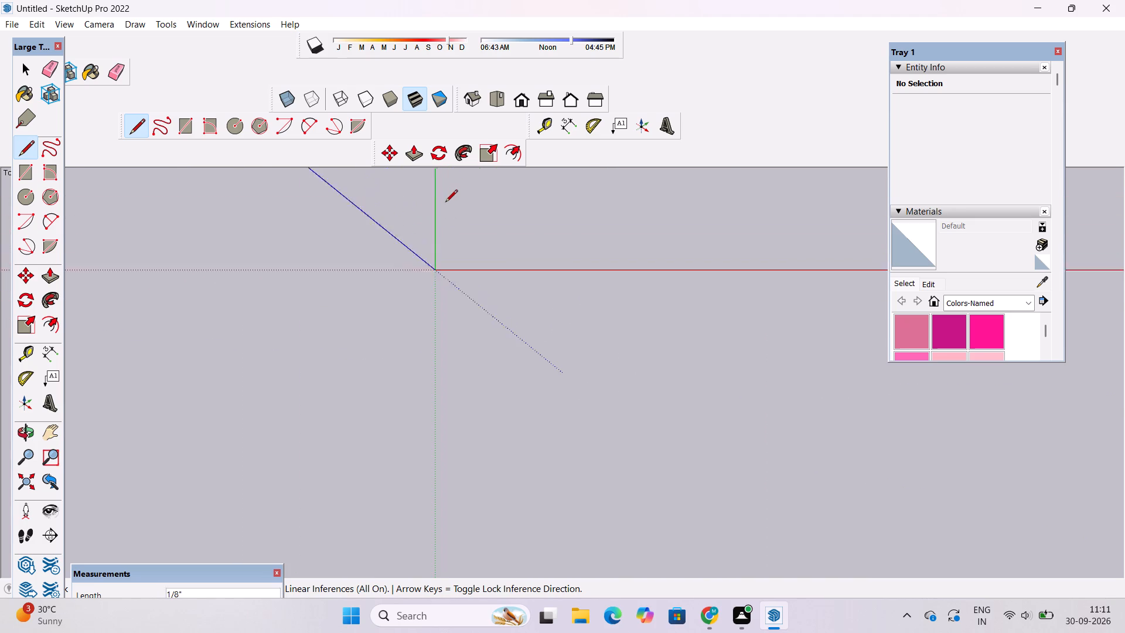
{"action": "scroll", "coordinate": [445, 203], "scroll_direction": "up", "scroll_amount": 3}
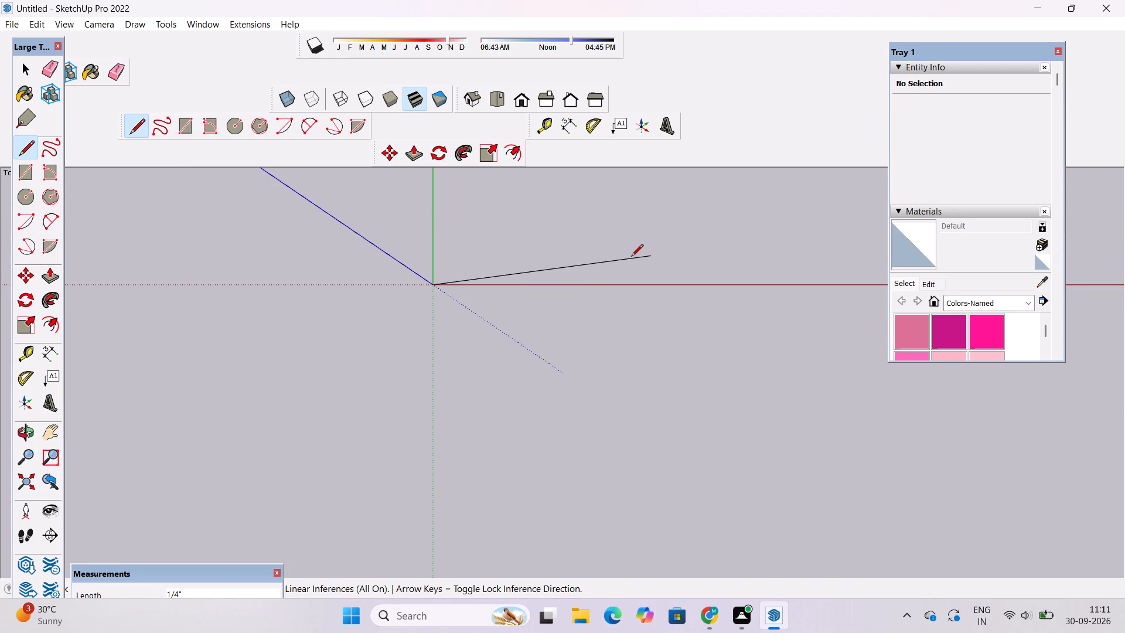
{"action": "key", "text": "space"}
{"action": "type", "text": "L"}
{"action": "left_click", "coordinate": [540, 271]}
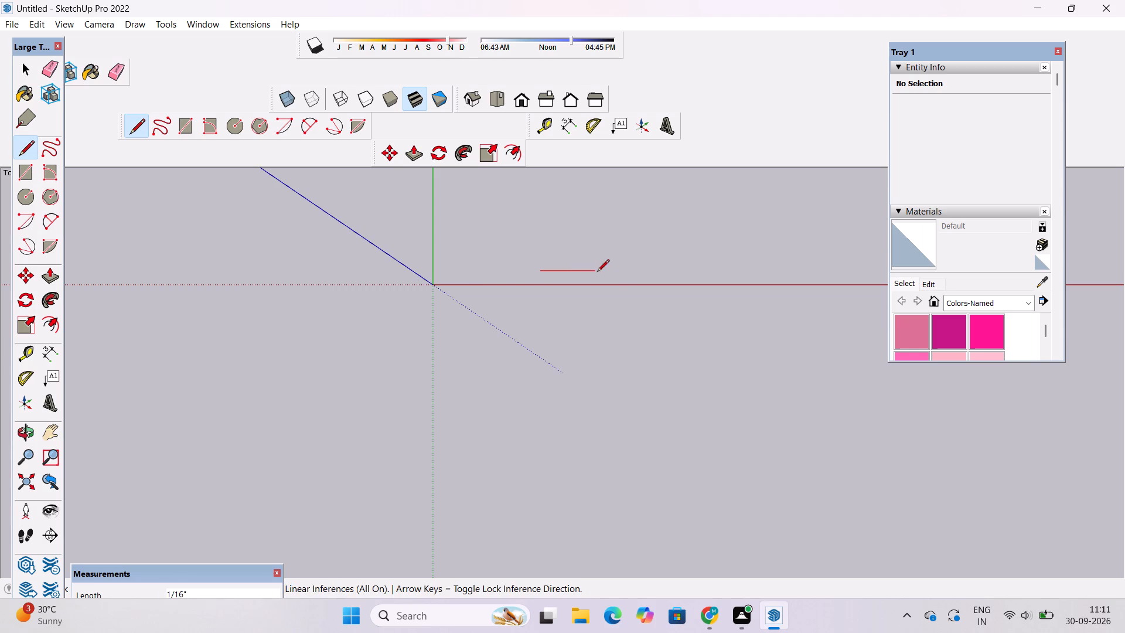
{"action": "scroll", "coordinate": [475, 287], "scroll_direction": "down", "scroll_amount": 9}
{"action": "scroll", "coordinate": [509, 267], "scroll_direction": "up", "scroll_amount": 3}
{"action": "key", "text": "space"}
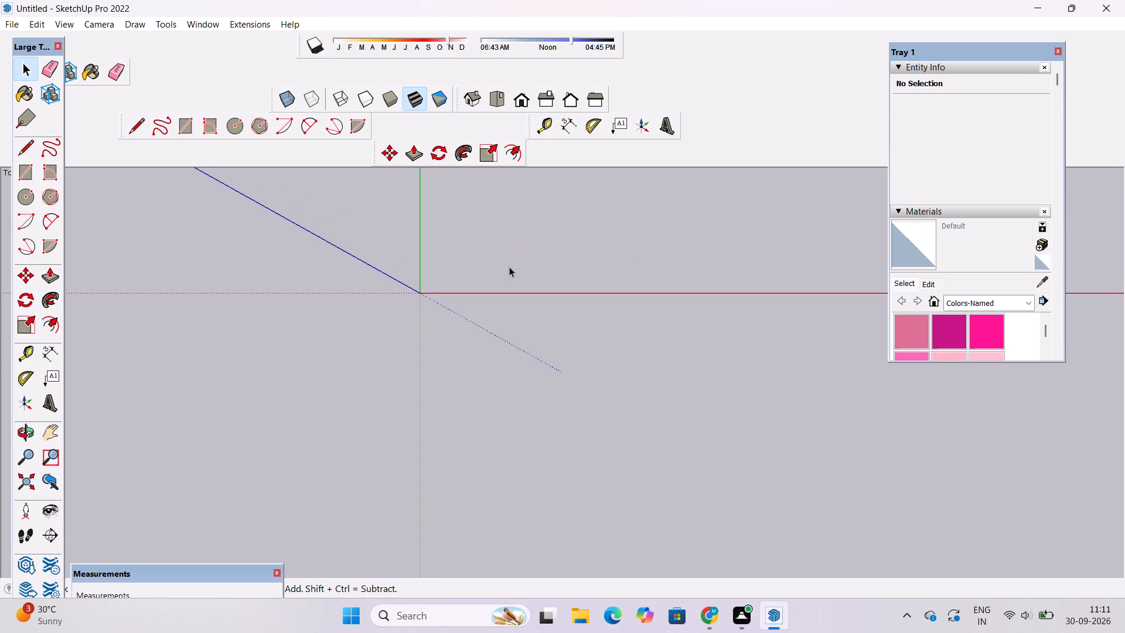
Examine the area around the axes origin from different angles and distances.
{"action": "key", "text": "o"}
{"action": "scroll", "coordinate": [505, 281], "scroll_direction": "up", "scroll_amount": 1}
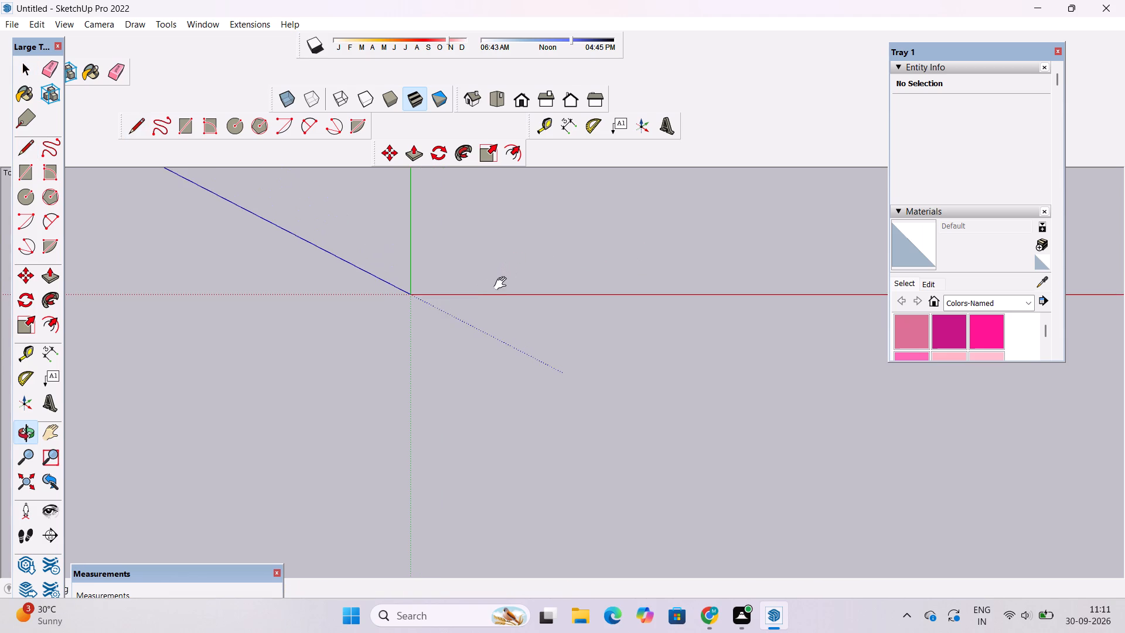
{"action": "left_click_drag", "start_coordinate": [495, 284], "coordinate": [489, 279], "text": "shift"}
{"action": "left_click_drag", "start_coordinate": [489, 279], "coordinate": [500, 289]}
{"action": "scroll", "coordinate": [500, 289], "scroll_direction": "down", "scroll_amount": 12}
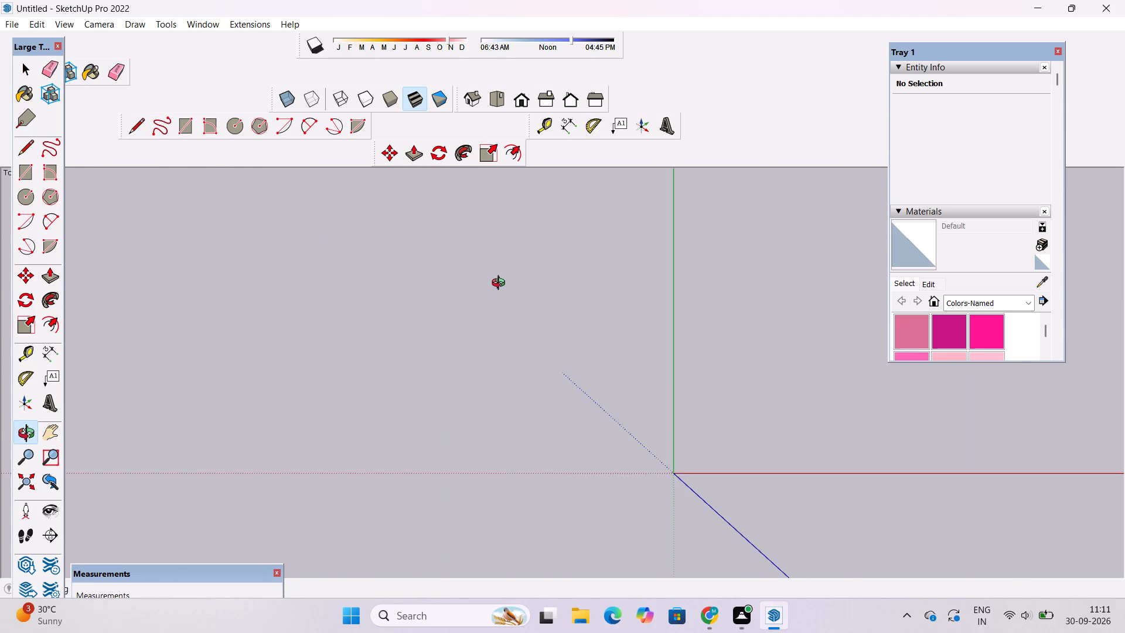
{"action": "scroll", "coordinate": [501, 284], "scroll_direction": "down", "scroll_amount": 10}
{"action": "scroll", "coordinate": [649, 373], "scroll_direction": "up", "scroll_amount": 3}
{"action": "left_click_drag", "start_coordinate": [657, 373], "coordinate": [629, 373], "text": "shift"}
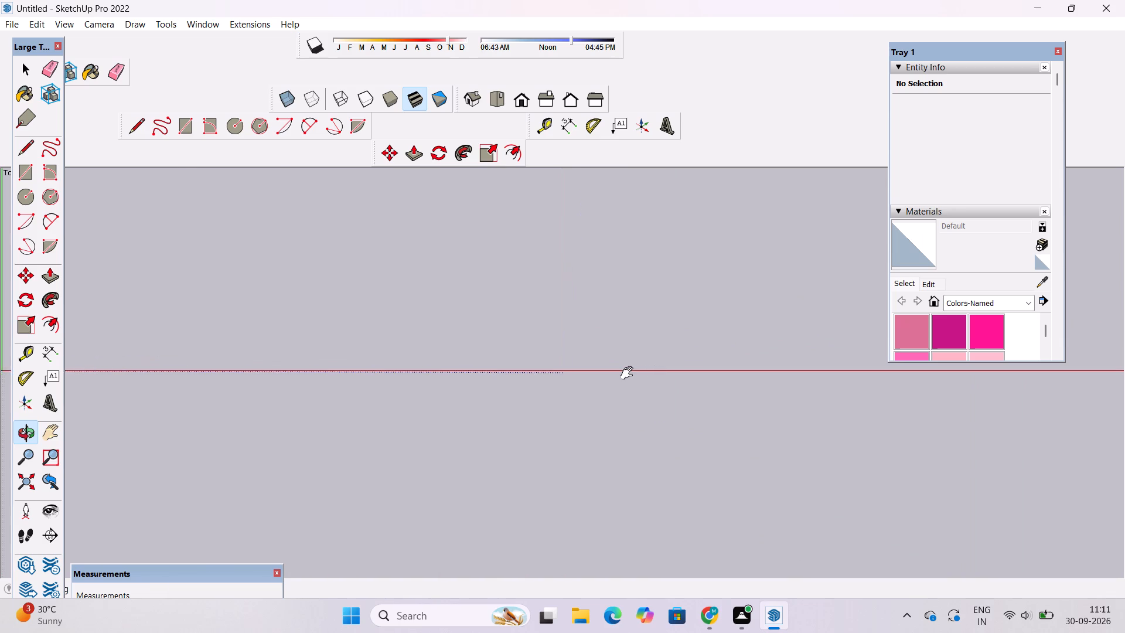
{"action": "left_click_drag", "start_coordinate": [629, 373], "coordinate": [628, 372], "text": "shift"}
{"action": "scroll", "coordinate": [621, 361], "scroll_direction": "down", "scroll_amount": 10}
{"action": "scroll", "coordinate": [209, 336], "scroll_direction": "up", "scroll_amount": 4}
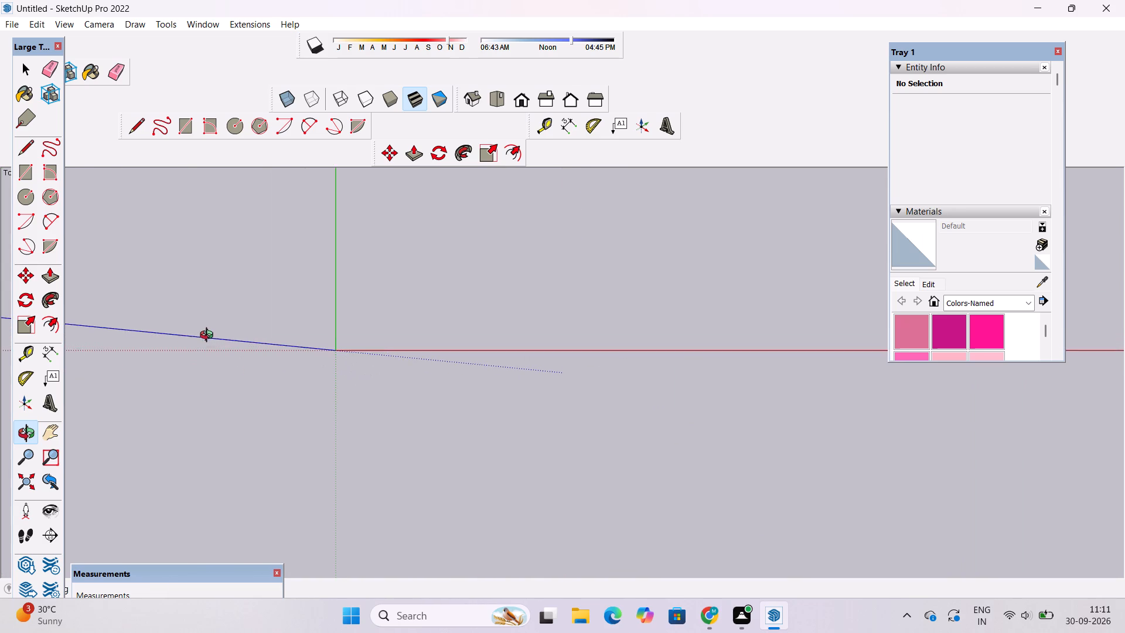
{"action": "scroll", "coordinate": [272, 332], "scroll_direction": "up", "scroll_amount": 3}
{"action": "scroll", "coordinate": [274, 326], "scroll_direction": "down", "scroll_amount": 1}
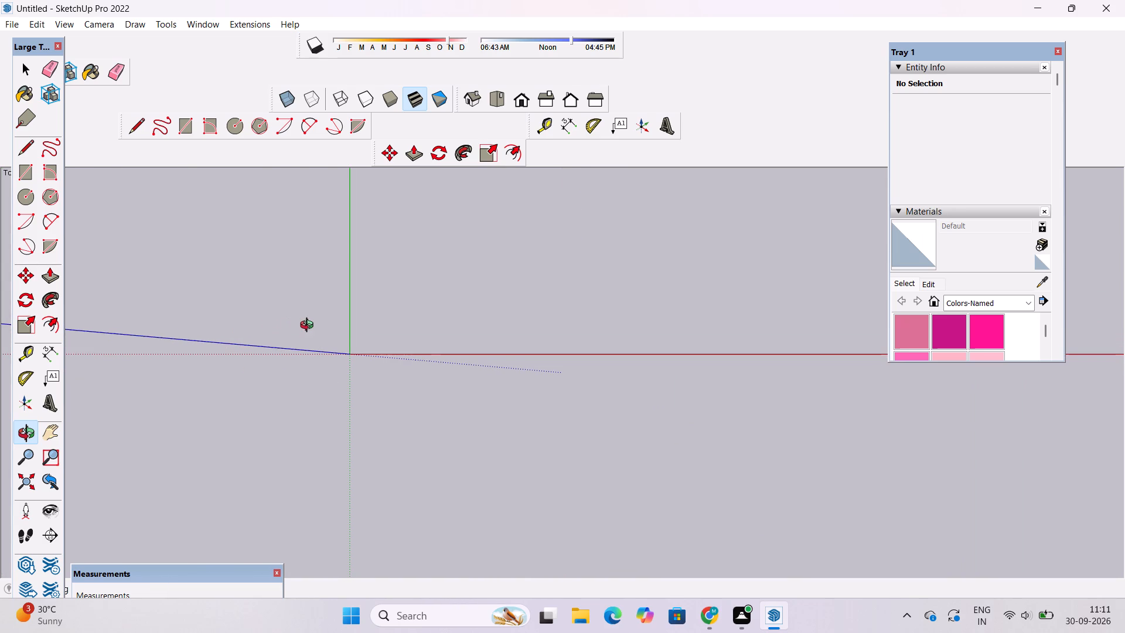
{"action": "scroll", "coordinate": [351, 338], "scroll_direction": "down", "scroll_amount": 1}
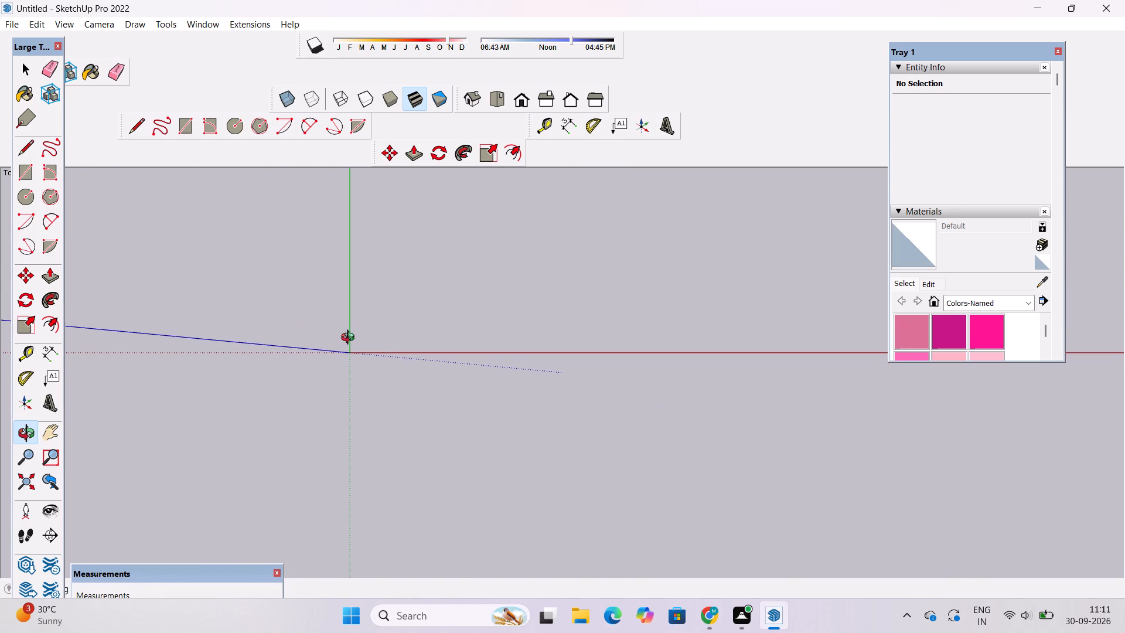
{"action": "scroll", "coordinate": [350, 339], "scroll_direction": "down", "scroll_amount": 1}
{"action": "scroll", "coordinate": [349, 342], "scroll_direction": "up", "scroll_amount": 2, "text": "shift"}
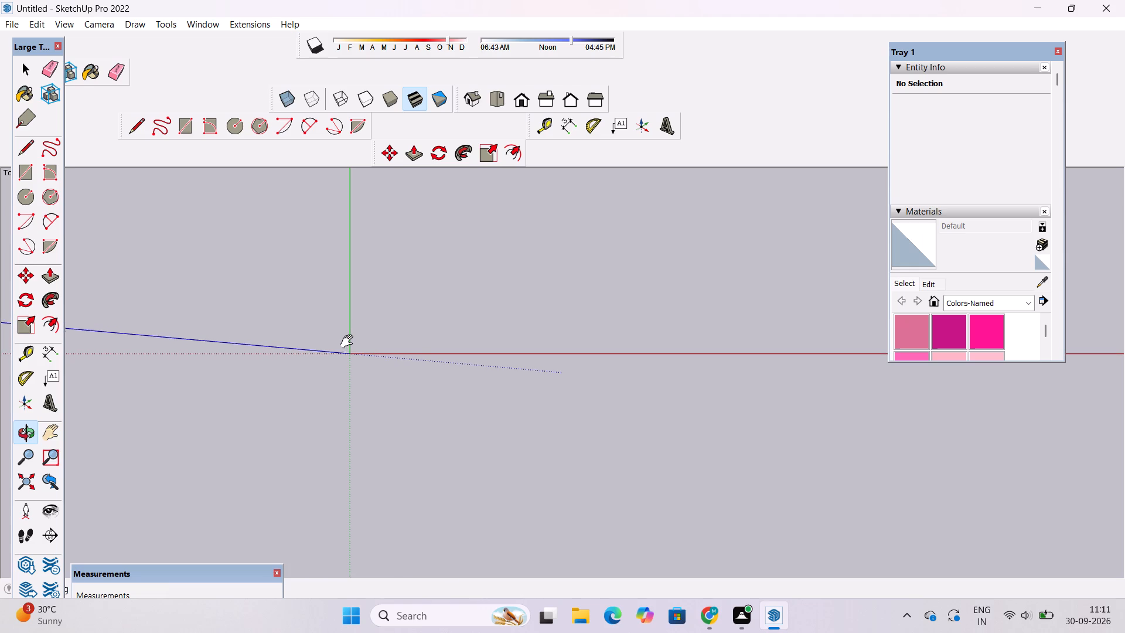
{"action": "scroll", "coordinate": [349, 342], "scroll_direction": "up", "scroll_amount": 2, "text": "shift"}
{"action": "scroll", "coordinate": [377, 404], "scroll_direction": "up", "scroll_amount": 5, "text": "shift"}
{"action": "scroll", "coordinate": [314, 341], "scroll_direction": "up", "scroll_amount": 9}
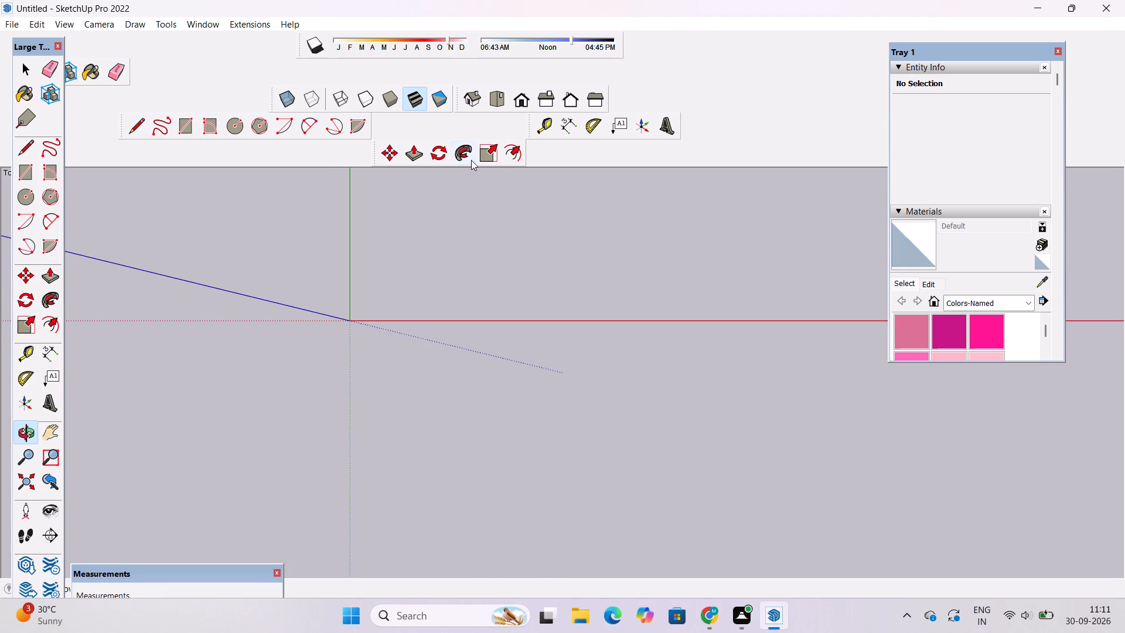
Return to the standard Top view and examine the ground plane beside the axes origin up close.
{"action": "left_click", "coordinate": [492, 98]}
{"action": "scroll", "coordinate": [367, 312], "scroll_direction": "up", "scroll_amount": 14}
{"action": "scroll", "coordinate": [320, 335], "scroll_direction": "up", "scroll_amount": 20}
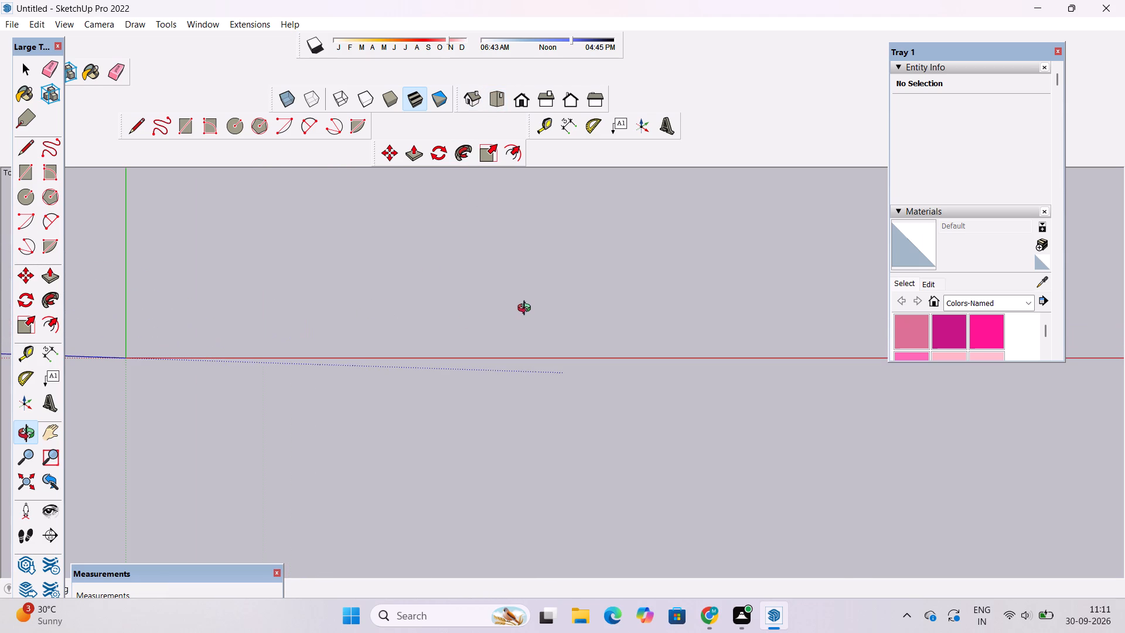
{"action": "key", "text": "o"}
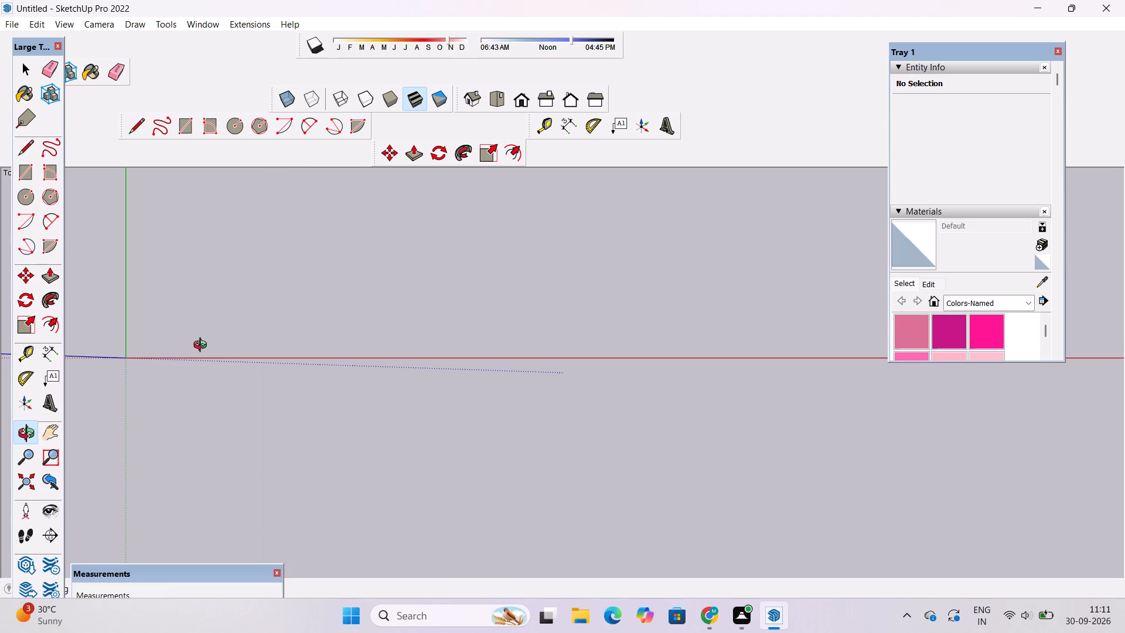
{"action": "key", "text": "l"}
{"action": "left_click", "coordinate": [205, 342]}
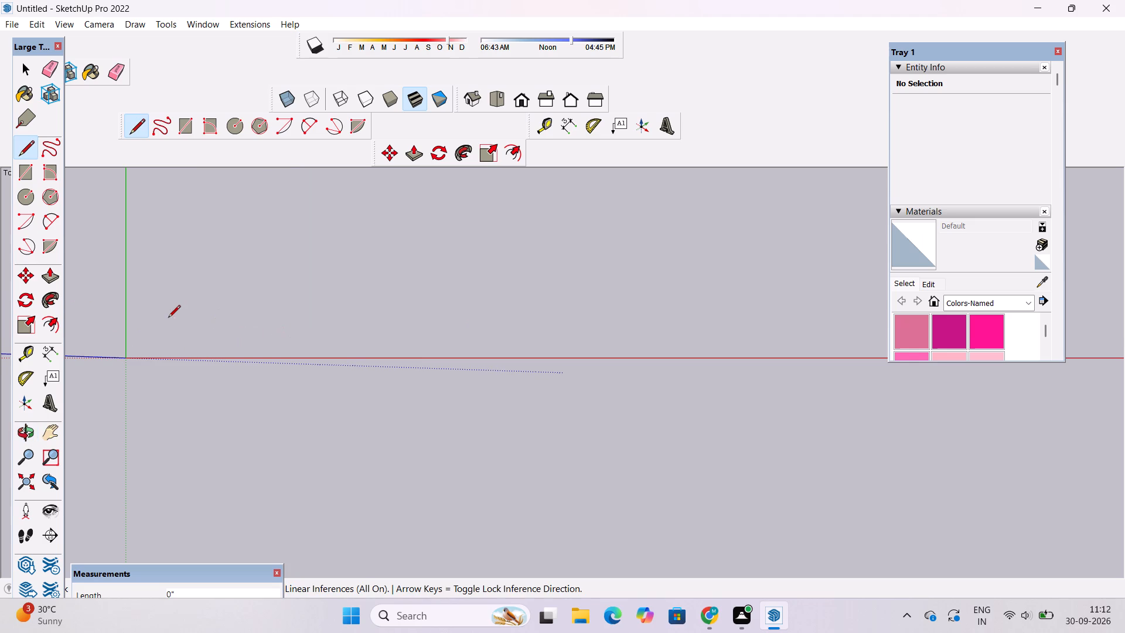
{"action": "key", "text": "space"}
Turn on the Back Edges display and try starting a line near the axes origin.
{"action": "type", "text": "LK"}
{"action": "scroll", "coordinate": [168, 318], "scroll_direction": "down", "scroll_amount": 2}
{"action": "left_click", "coordinate": [166, 323]}
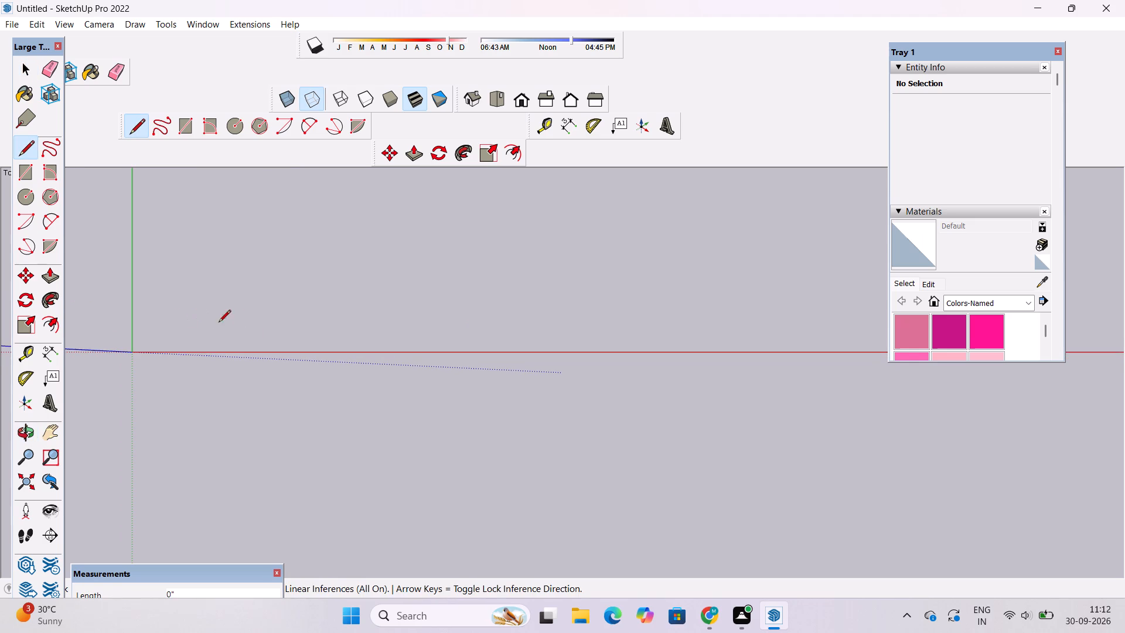
{"action": "key", "text": "space"}
Return to the standard Top view and examine the ground plane around the axes origin at different distances.
{"action": "key", "text": "o"}
{"action": "left_click_drag", "start_coordinate": [240, 397], "coordinate": [242, 374]}
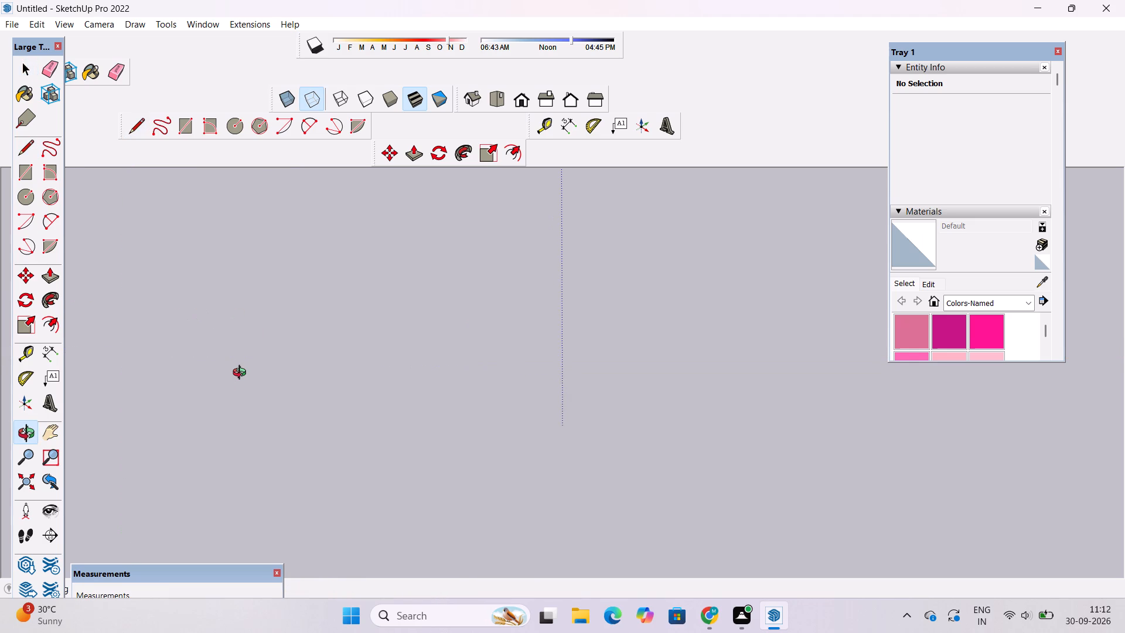
{"action": "left_click", "coordinate": [498, 98]}
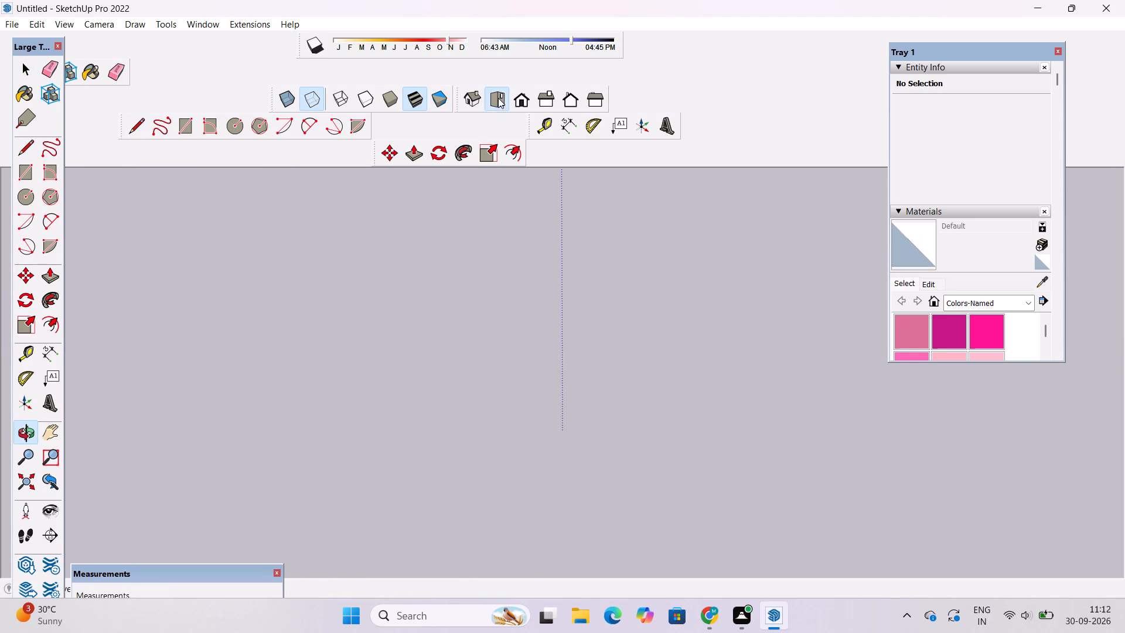
{"action": "scroll", "coordinate": [335, 438], "scroll_direction": "down", "scroll_amount": 17}
{"action": "scroll", "coordinate": [642, 267], "scroll_direction": "up", "scroll_amount": 5}
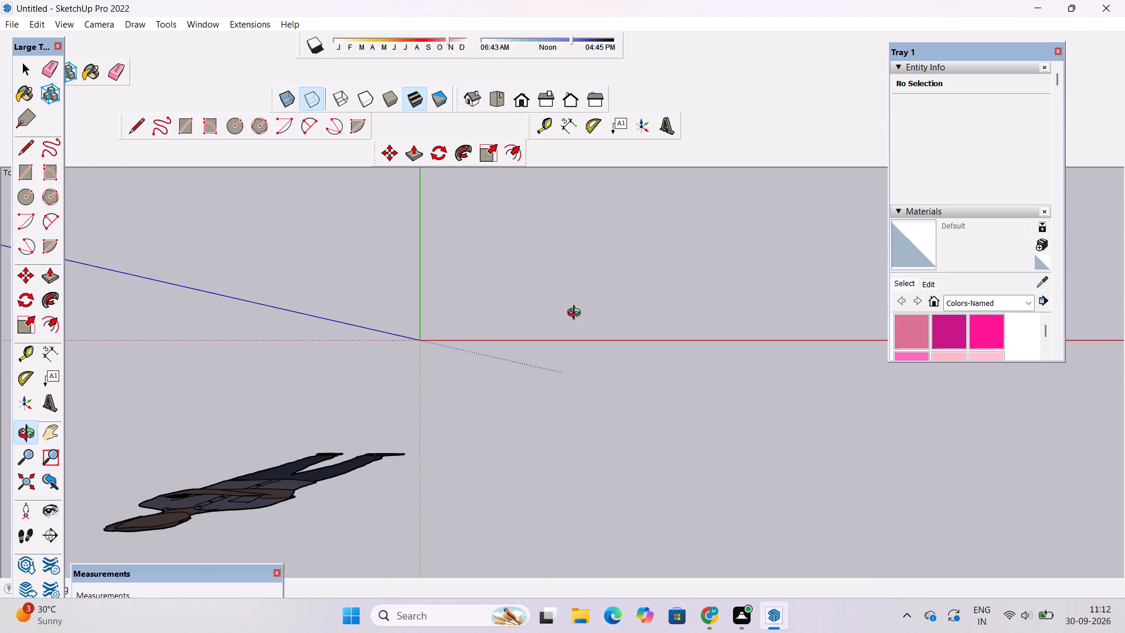
{"action": "scroll", "coordinate": [491, 281], "scroll_direction": "up", "scroll_amount": 5}
{"action": "scroll", "coordinate": [473, 342], "scroll_direction": "up", "scroll_amount": 10}
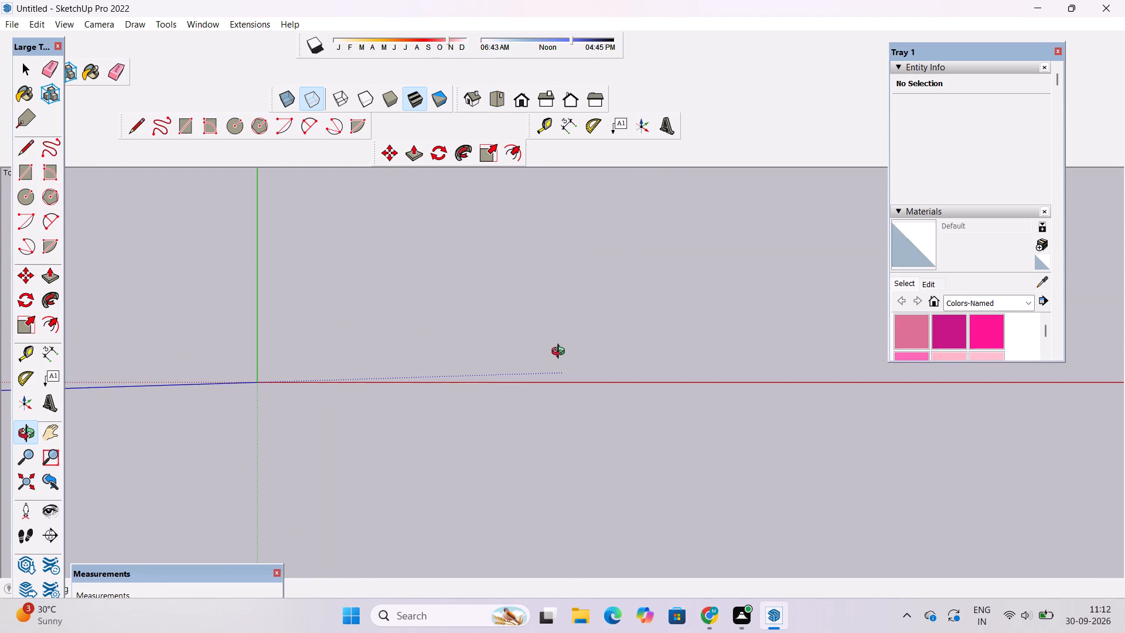
{"action": "scroll", "coordinate": [561, 353], "scroll_direction": "down", "scroll_amount": 3}
{"action": "scroll", "coordinate": [561, 353], "scroll_direction": "up", "scroll_amount": 2}
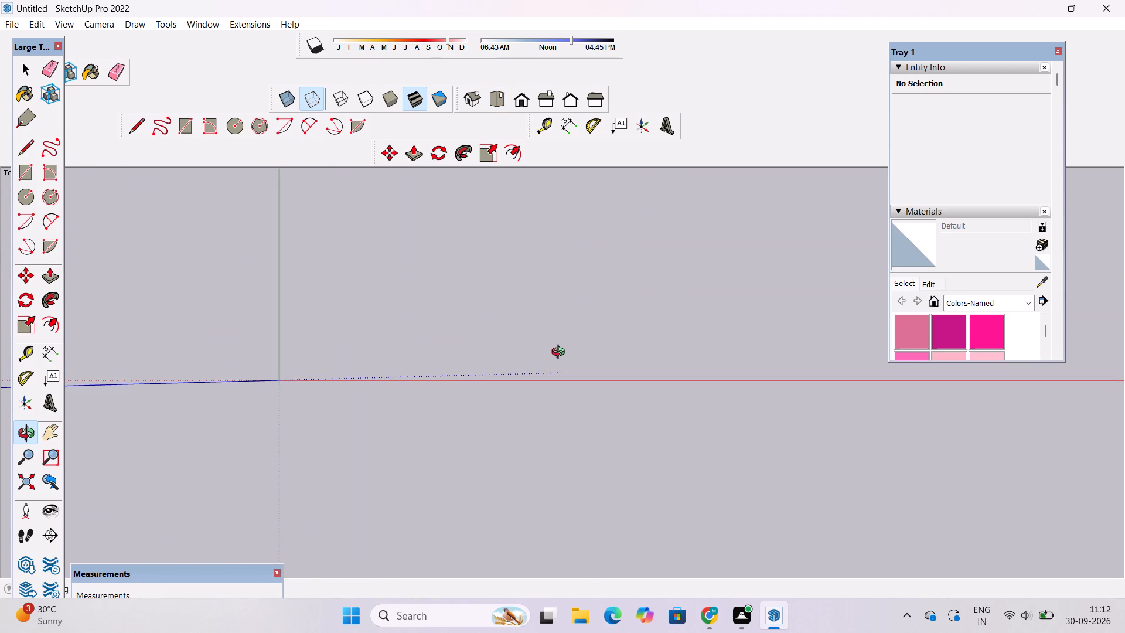
{"action": "scroll", "coordinate": [561, 353], "scroll_direction": "up", "scroll_amount": 2}
{"action": "scroll", "coordinate": [561, 353], "scroll_direction": "down", "scroll_amount": 3}
{"action": "scroll", "coordinate": [561, 353], "scroll_direction": "up", "scroll_amount": 3}
{"action": "scroll", "coordinate": [561, 353], "scroll_direction": "down", "scroll_amount": 4}
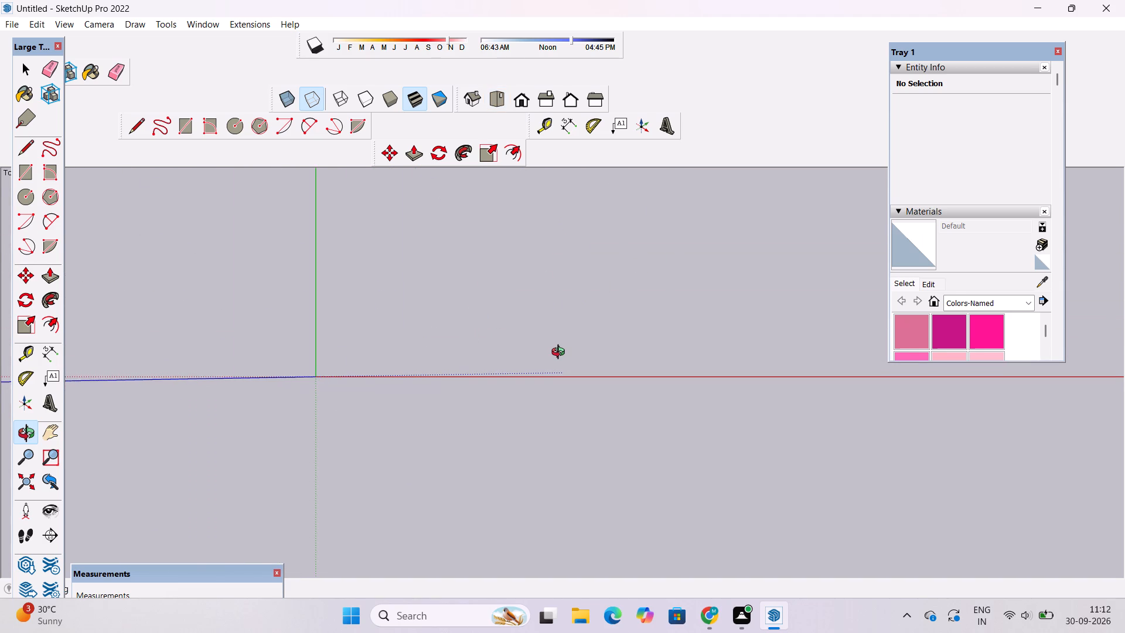
{"action": "scroll", "coordinate": [561, 353], "scroll_direction": "up", "scroll_amount": 4}
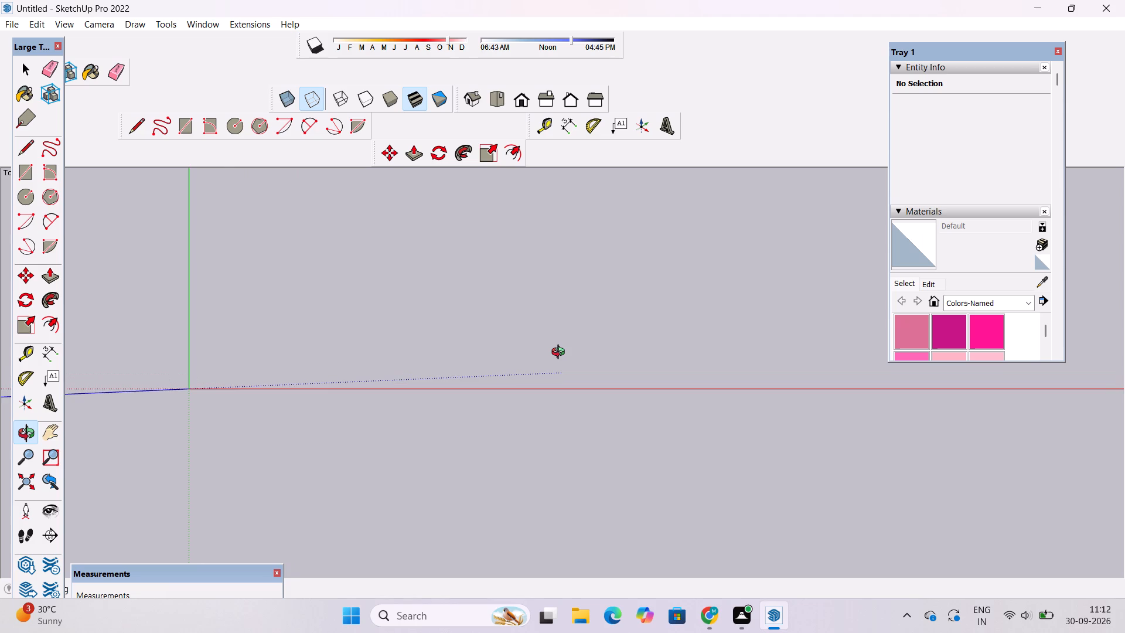
{"action": "scroll", "coordinate": [561, 353], "scroll_direction": "down", "scroll_amount": 2}
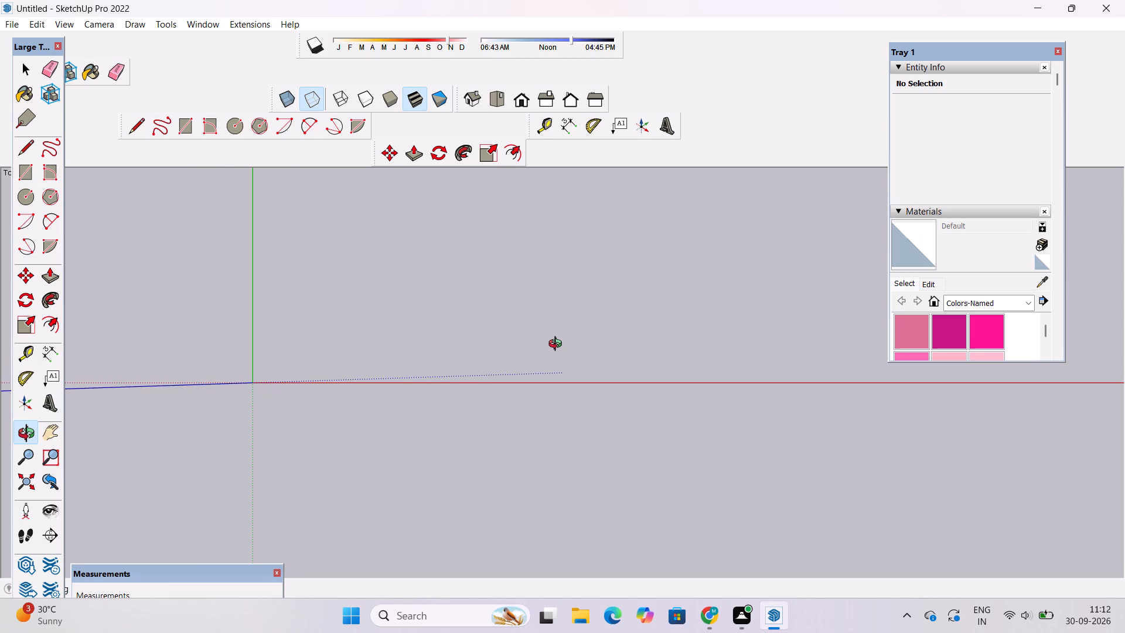
{"action": "scroll", "coordinate": [555, 346], "scroll_direction": "down", "scroll_amount": 3}
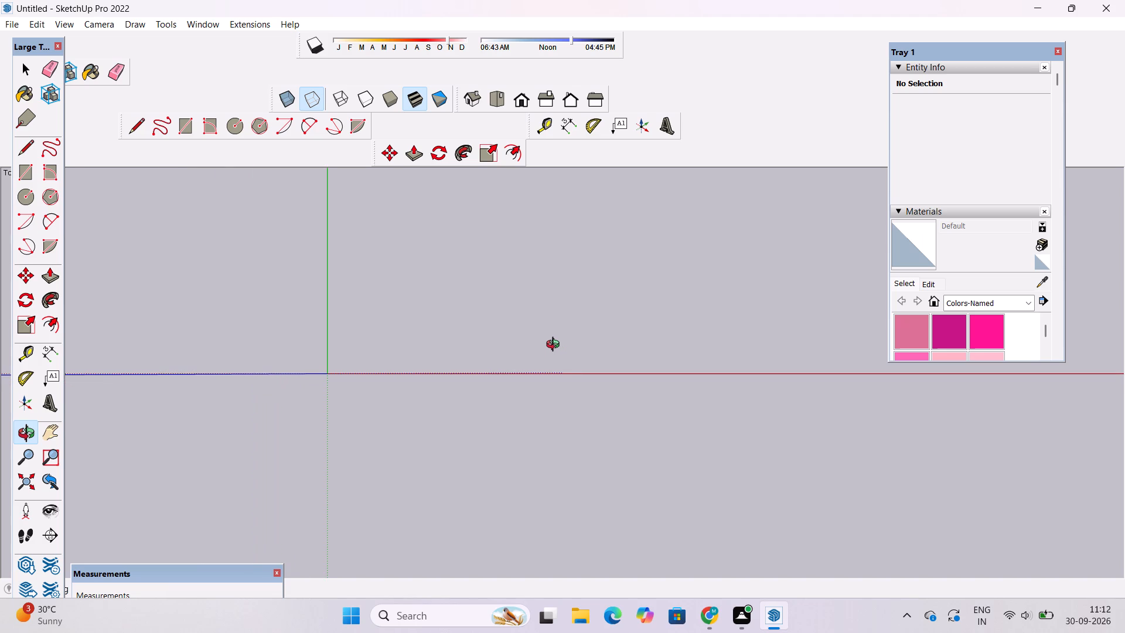
{"action": "scroll", "coordinate": [555, 346], "scroll_direction": "down", "scroll_amount": 1}
{"action": "scroll", "coordinate": [555, 346], "scroll_direction": "up", "scroll_amount": 3}
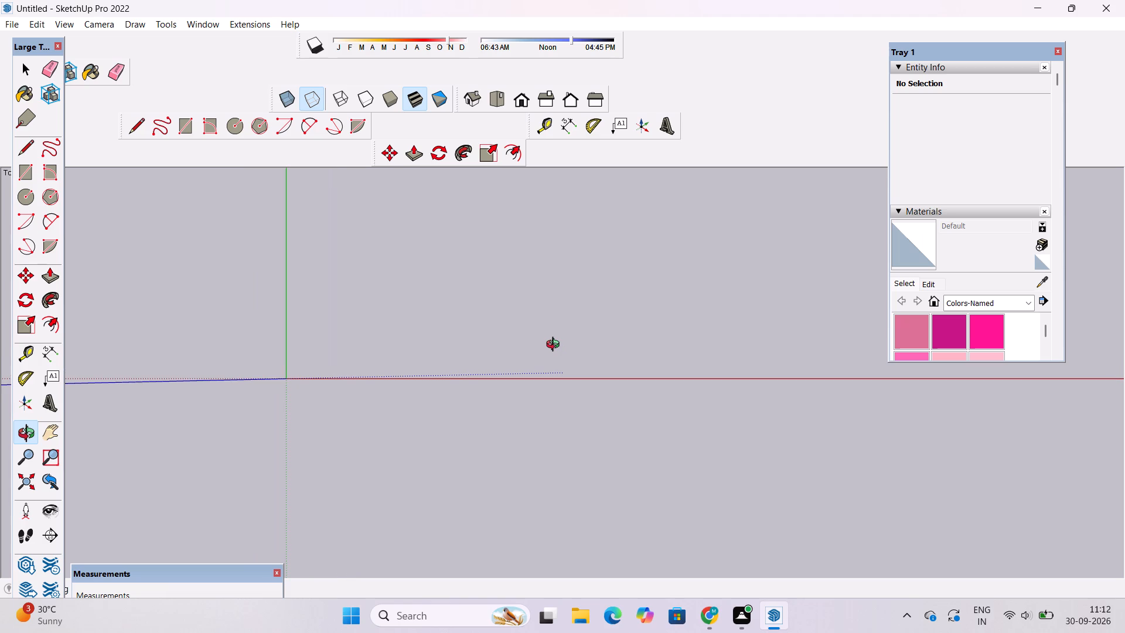
{"action": "scroll", "coordinate": [555, 348], "scroll_direction": "down", "scroll_amount": 5}
Draw a 55' line parallel to the red axis, starting beside the axes origin.
{"action": "key", "text": "l"}
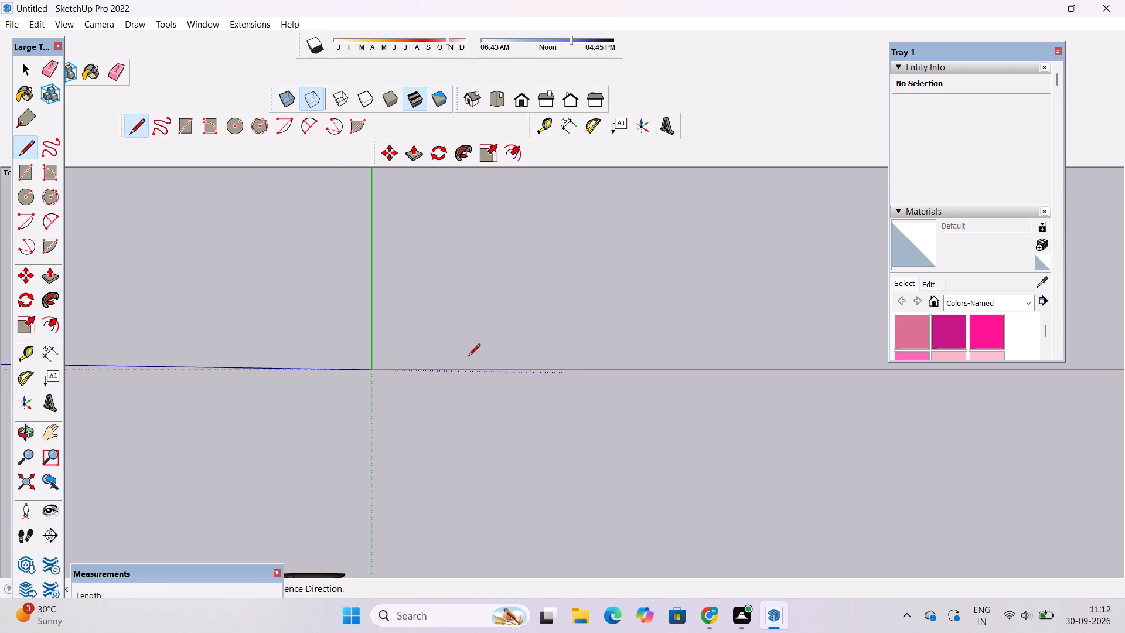
{"action": "left_click", "coordinate": [407, 356]}
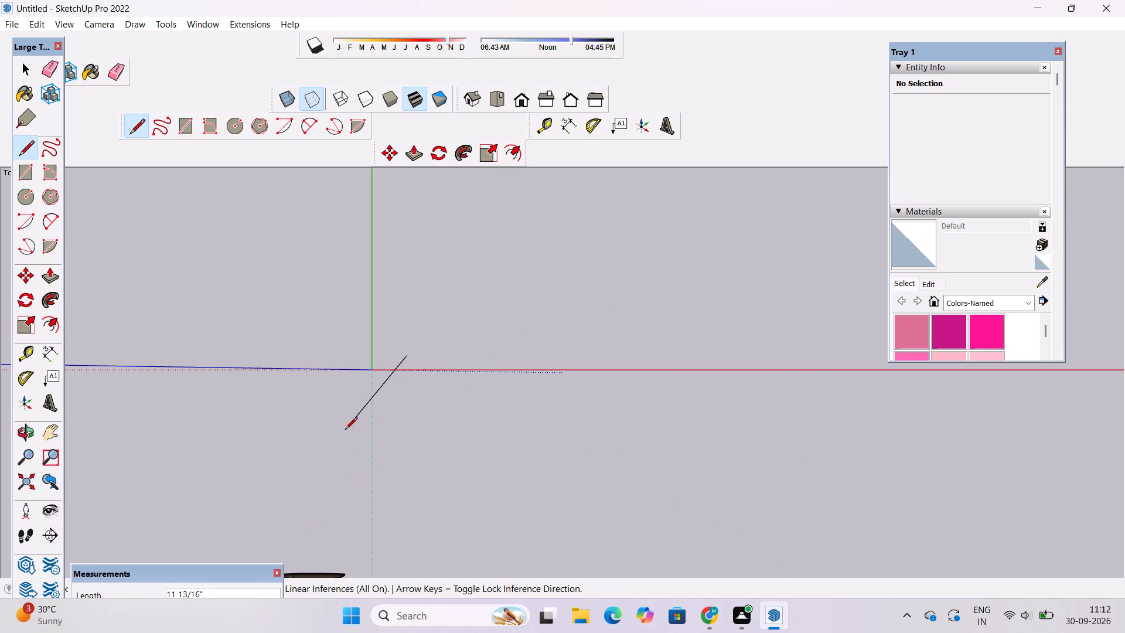
{"action": "scroll", "coordinate": [746, 346], "scroll_direction": "up", "scroll_amount": 4}
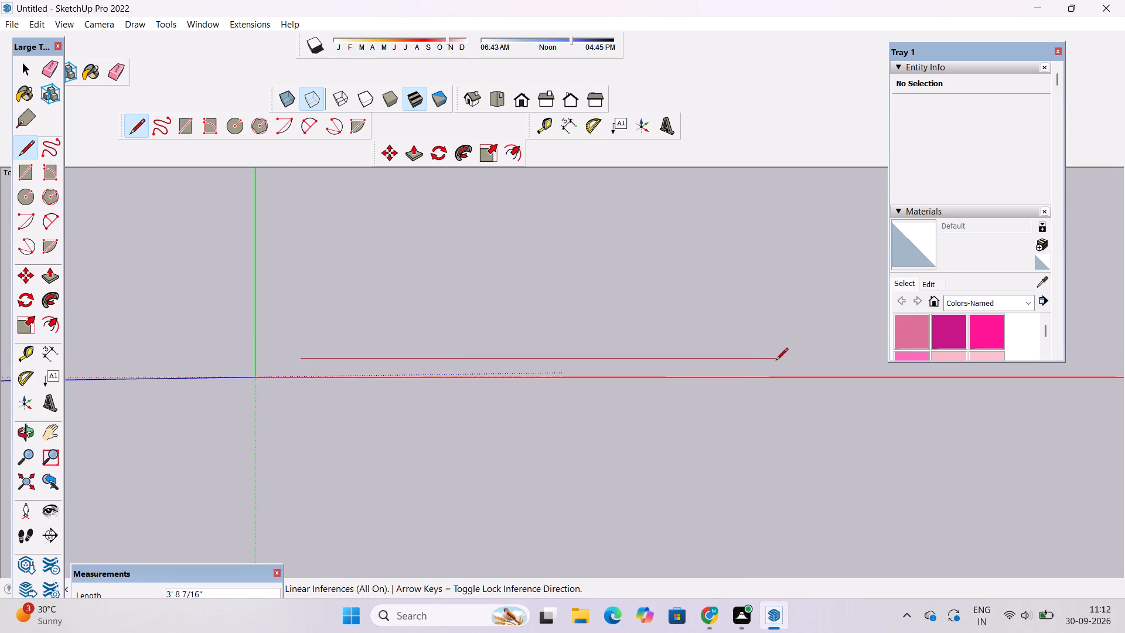
{"action": "type", "text": "55'"}
{"action": "key", "text": "Return"}
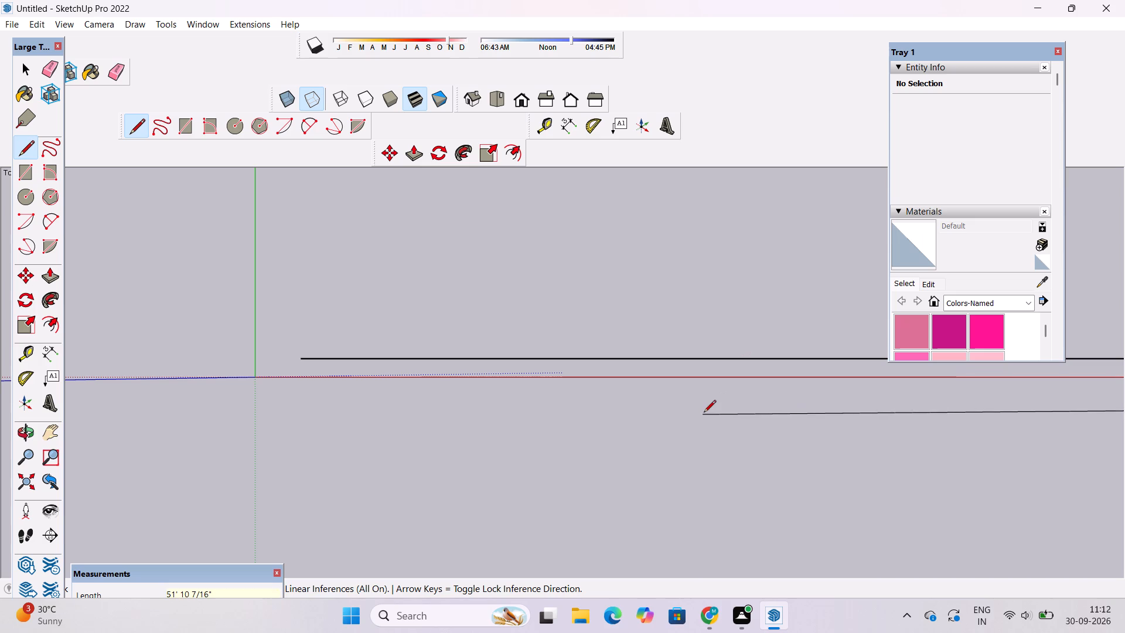
{"action": "key", "text": "space"}
Extend the 55' line from its far end with another line segment of 10' along the red axis direction.
{"action": "key", "text": "o"}
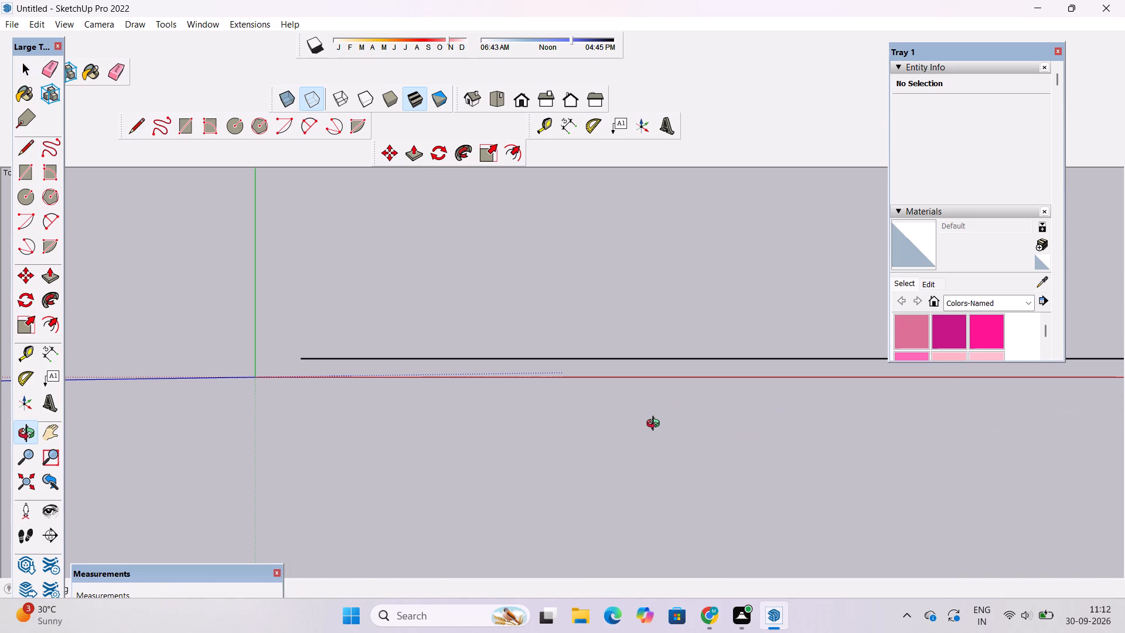
{"action": "scroll", "coordinate": [641, 423], "scroll_direction": "down", "scroll_amount": 14}
{"action": "scroll", "coordinate": [731, 432], "scroll_direction": "up", "scroll_amount": 1}
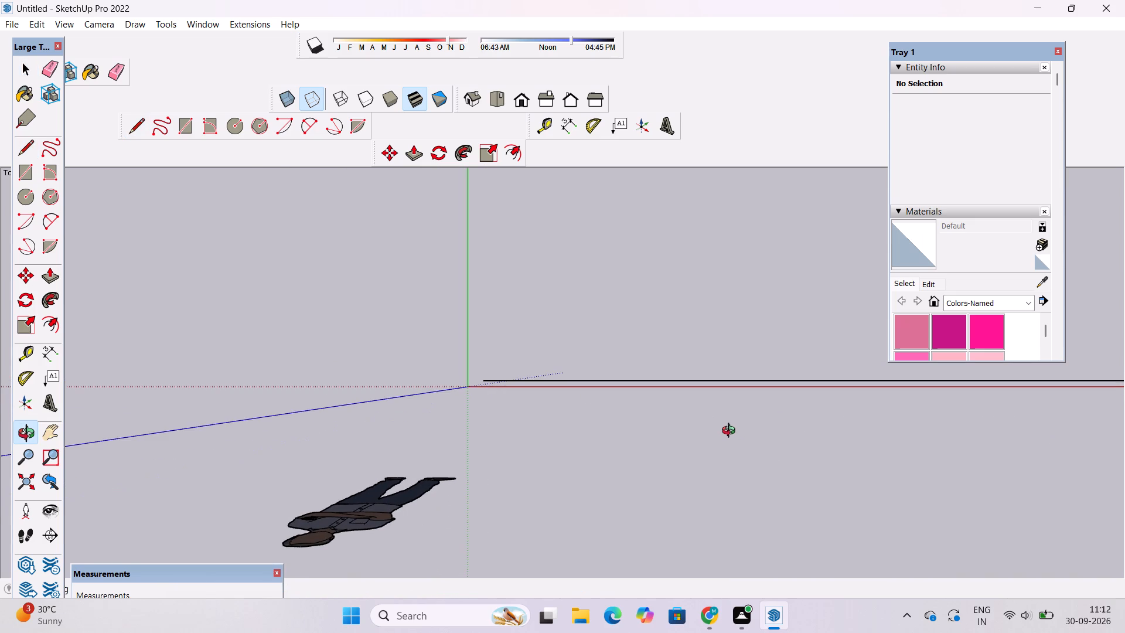
{"action": "left_click_drag", "start_coordinate": [812, 427], "coordinate": [342, 415], "text": "shift"}
{"action": "scroll", "coordinate": [313, 414], "scroll_direction": "down", "scroll_amount": 14}
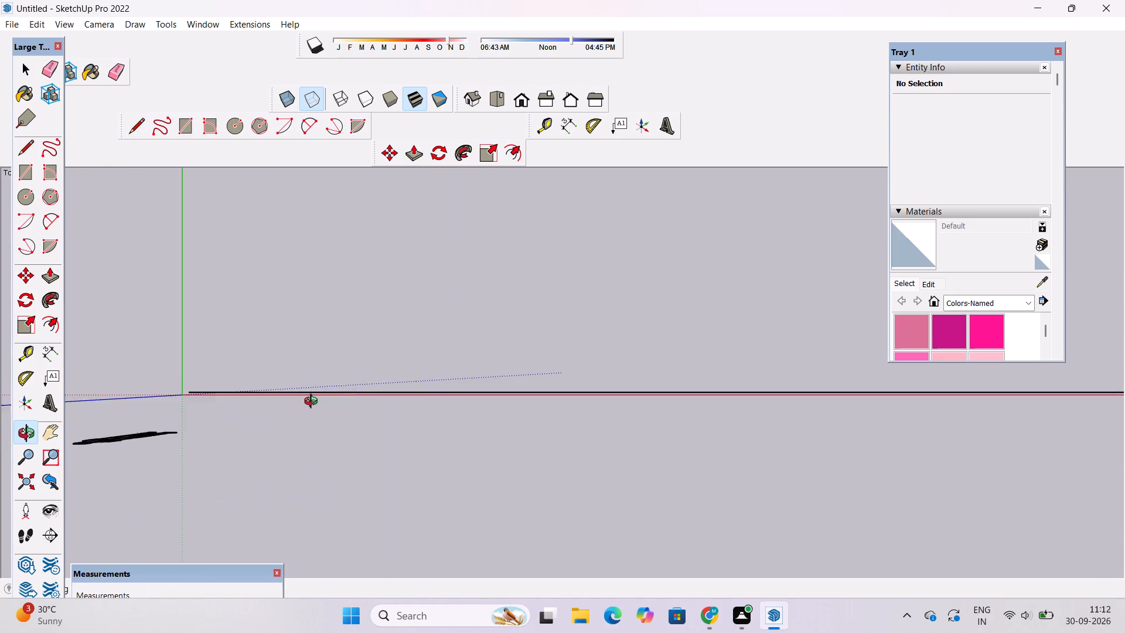
{"action": "scroll", "coordinate": [313, 403], "scroll_direction": "down", "scroll_amount": 6}
{"action": "left_click_drag", "start_coordinate": [480, 425], "coordinate": [462, 424], "text": "shift"}
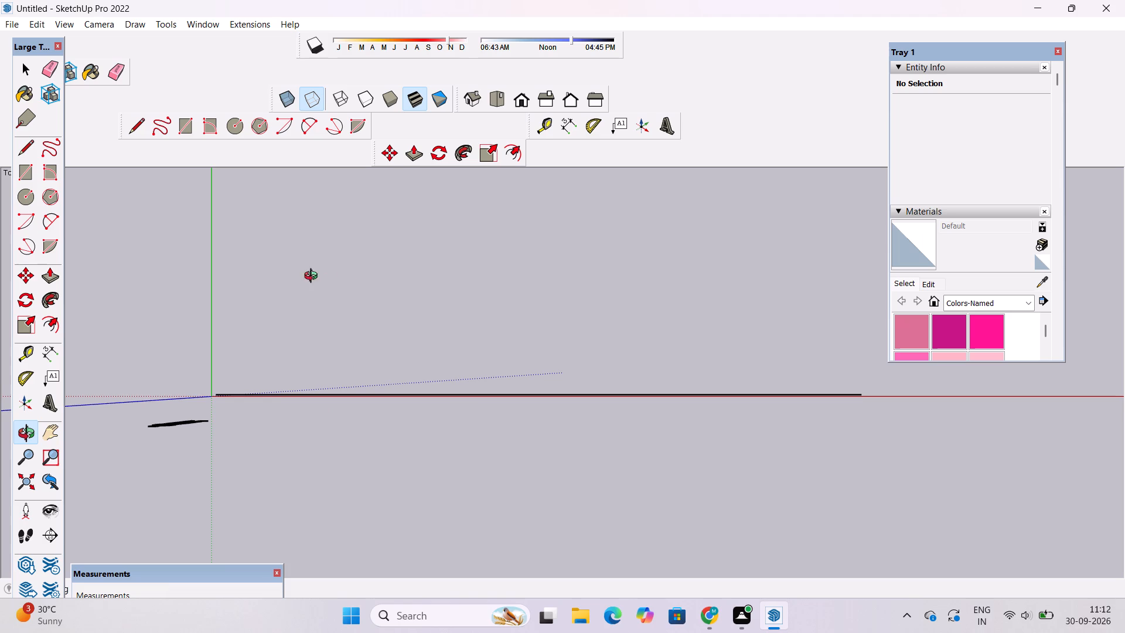
{"action": "scroll", "coordinate": [412, 328], "scroll_direction": "down", "scroll_amount": 4}
{"action": "scroll", "coordinate": [522, 417], "scroll_direction": "up", "scroll_amount": 2}
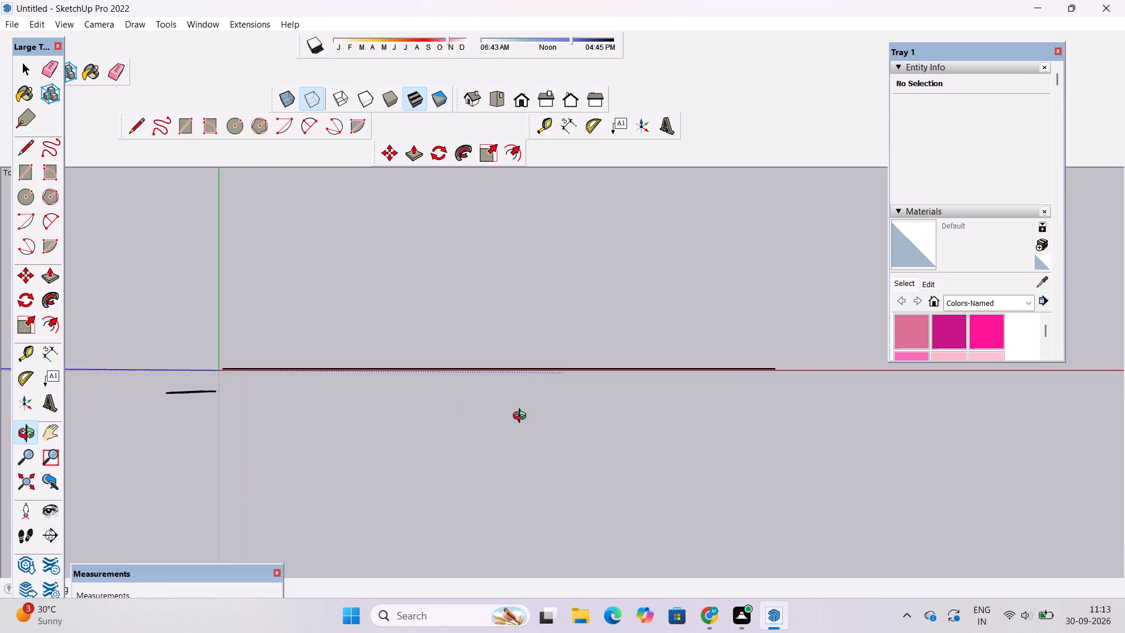
{"action": "scroll", "coordinate": [523, 417], "scroll_direction": "up", "scroll_amount": 1}
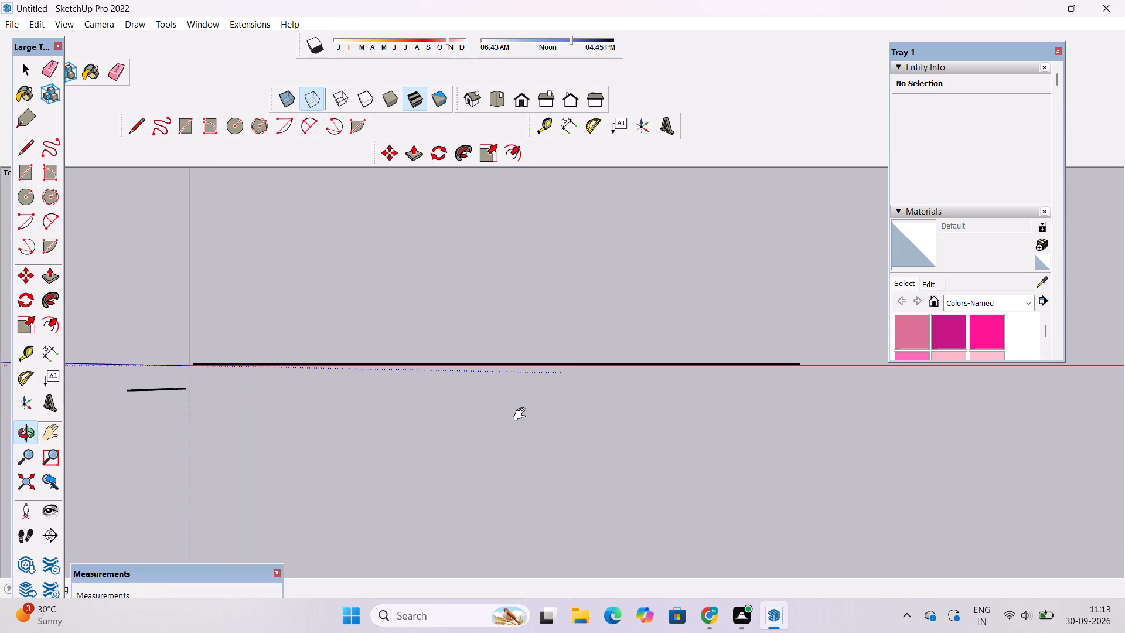
{"action": "left_click_drag", "start_coordinate": [521, 414], "coordinate": [405, 404], "text": "shift"}
{"action": "left_click_drag", "start_coordinate": [608, 393], "coordinate": [474, 417], "text": "shift"}
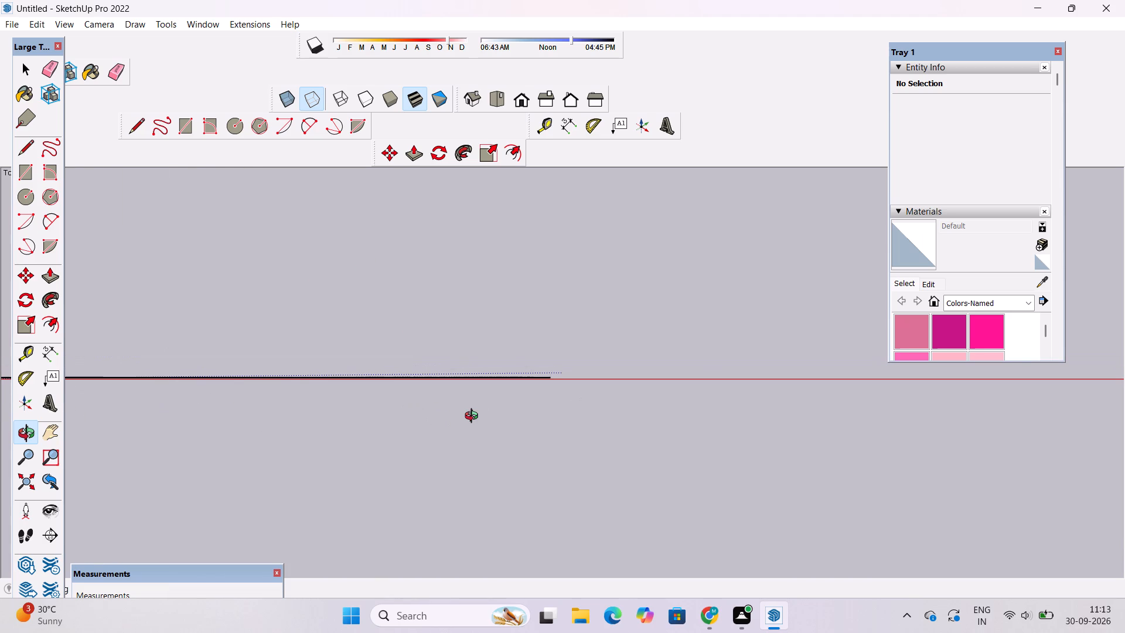
{"action": "key", "text": "l"}
{"action": "scroll", "coordinate": [541, 401], "scroll_direction": "up", "scroll_amount": 2}
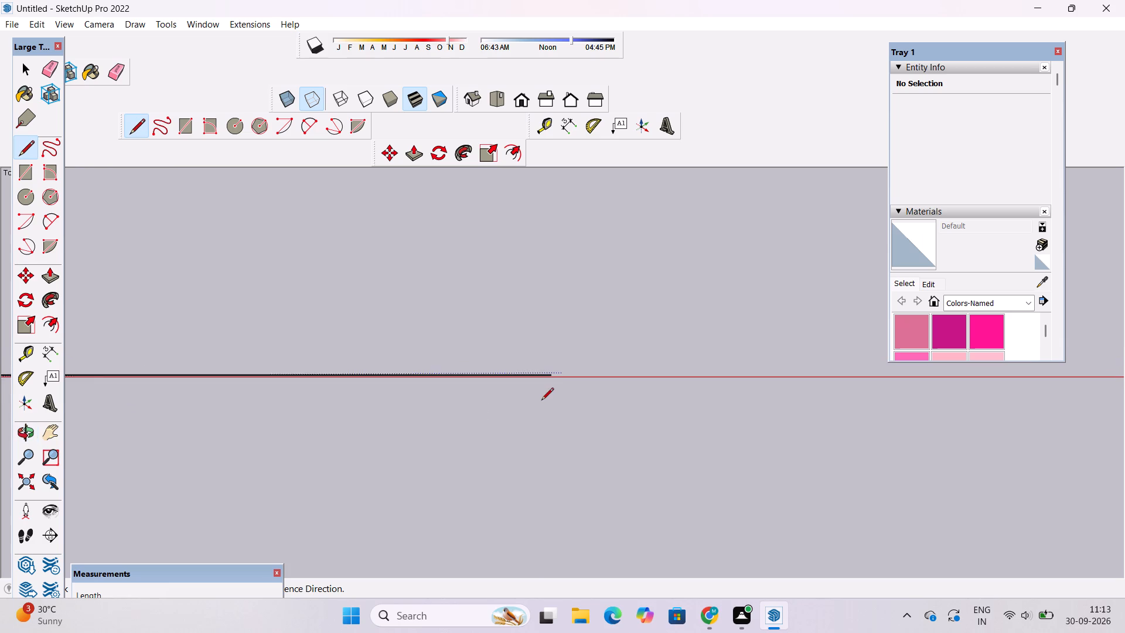
{"action": "scroll", "coordinate": [541, 401], "scroll_direction": "up", "scroll_amount": 4}
{"action": "scroll", "coordinate": [539, 352], "scroll_direction": "up", "scroll_amount": 12}
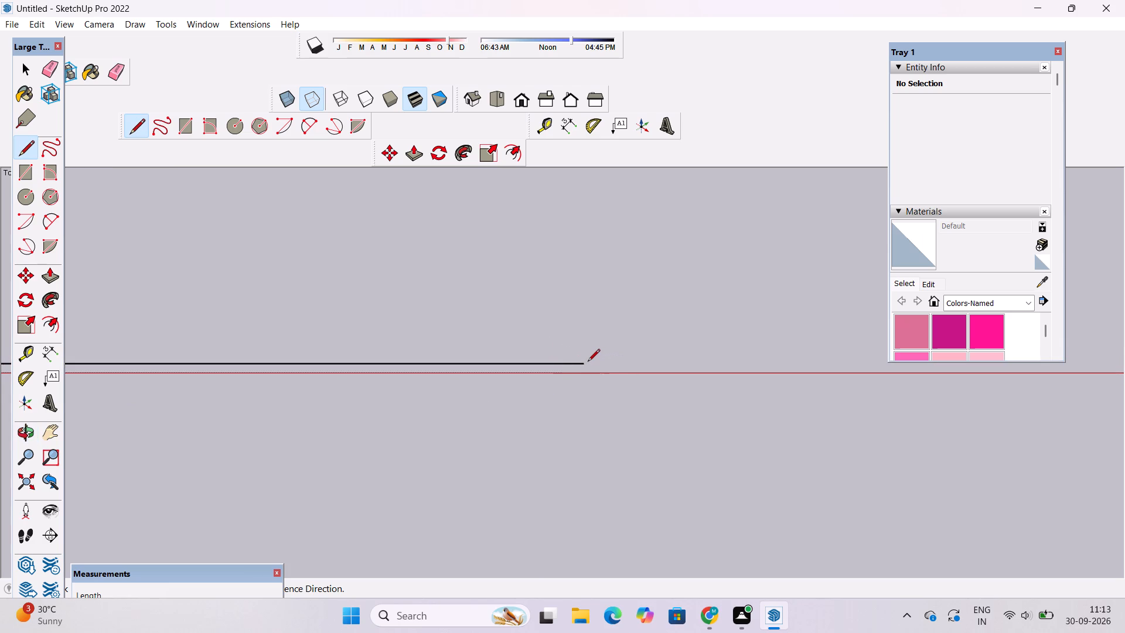
{"action": "left_click", "coordinate": [586, 364]}
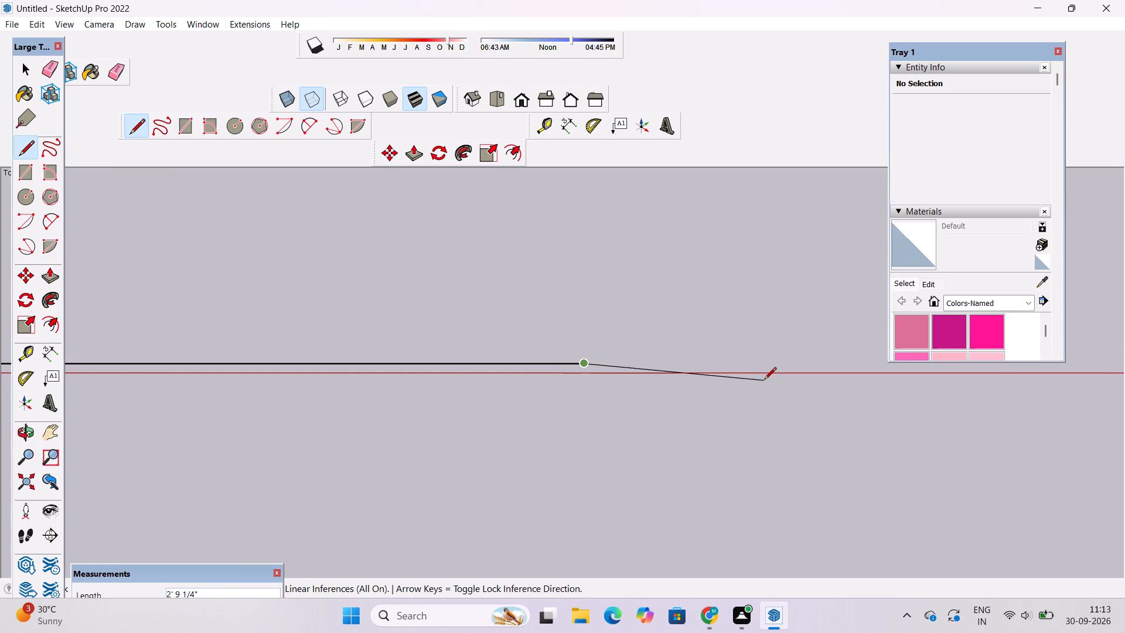
{"action": "type", "text": "10'"}
{"action": "key", "text": "Return"}
Examine the extended line along its length and around its far end in the Top view.
{"action": "scroll", "coordinate": [759, 379], "scroll_direction": "down", "scroll_amount": 1}
{"action": "key", "text": "o"}
{"action": "scroll", "coordinate": [475, 406], "scroll_direction": "down", "scroll_amount": 13}
{"action": "scroll", "coordinate": [667, 404], "scroll_direction": "up", "scroll_amount": 4}
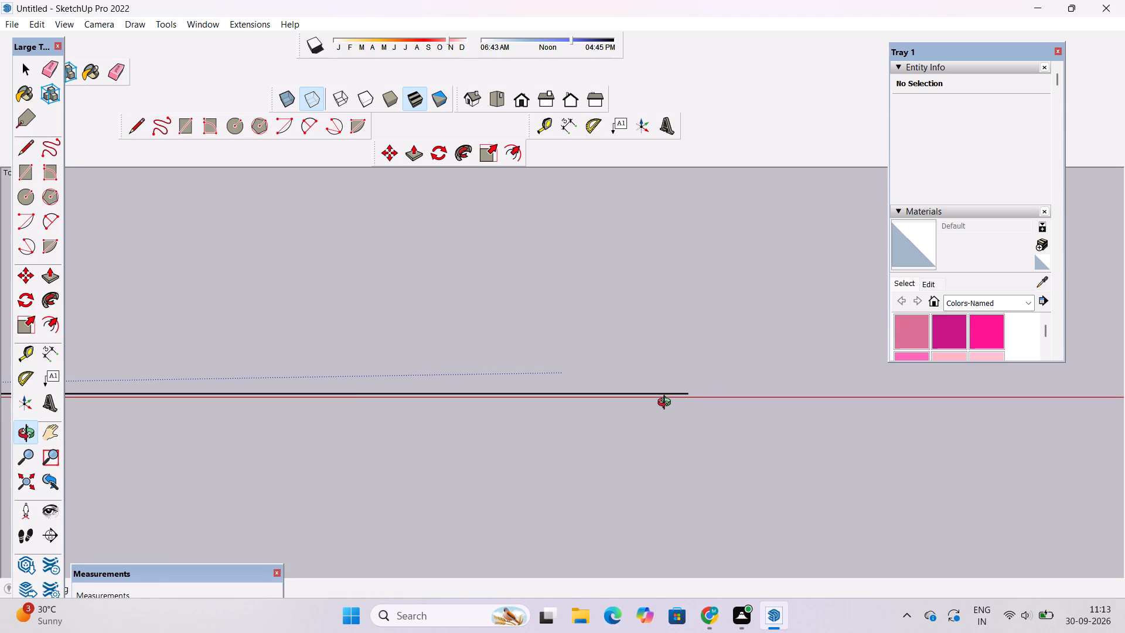
{"action": "scroll", "coordinate": [664, 409], "scroll_direction": "down", "scroll_amount": 3}
{"action": "scroll", "coordinate": [654, 437], "scroll_direction": "up", "scroll_amount": 2}
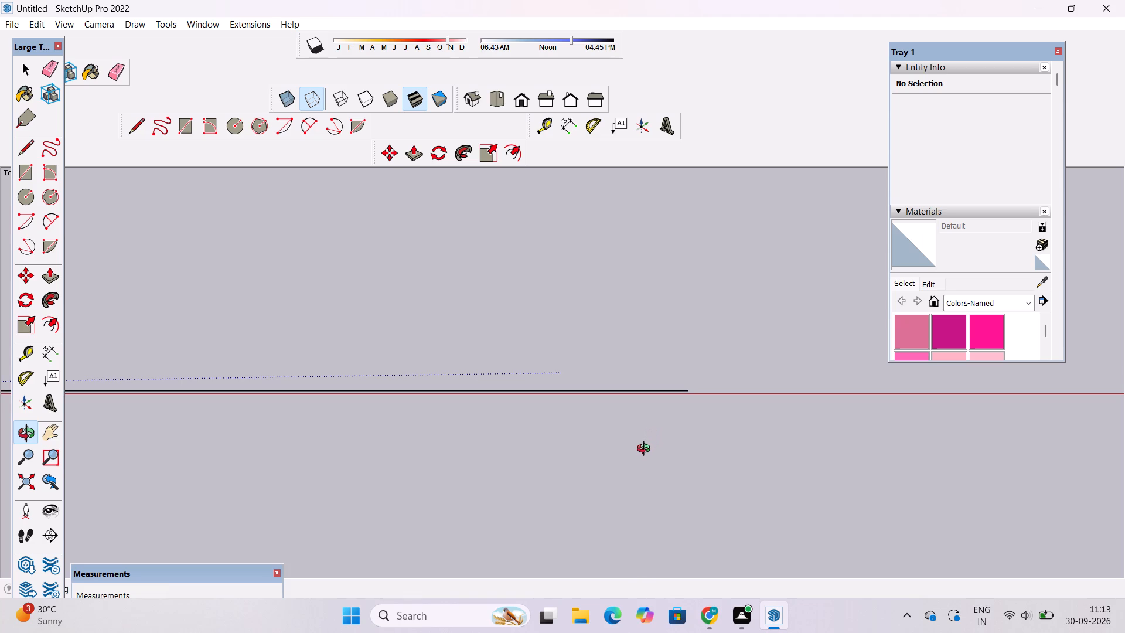
{"action": "scroll", "coordinate": [645, 465], "scroll_direction": "down", "scroll_amount": 1}
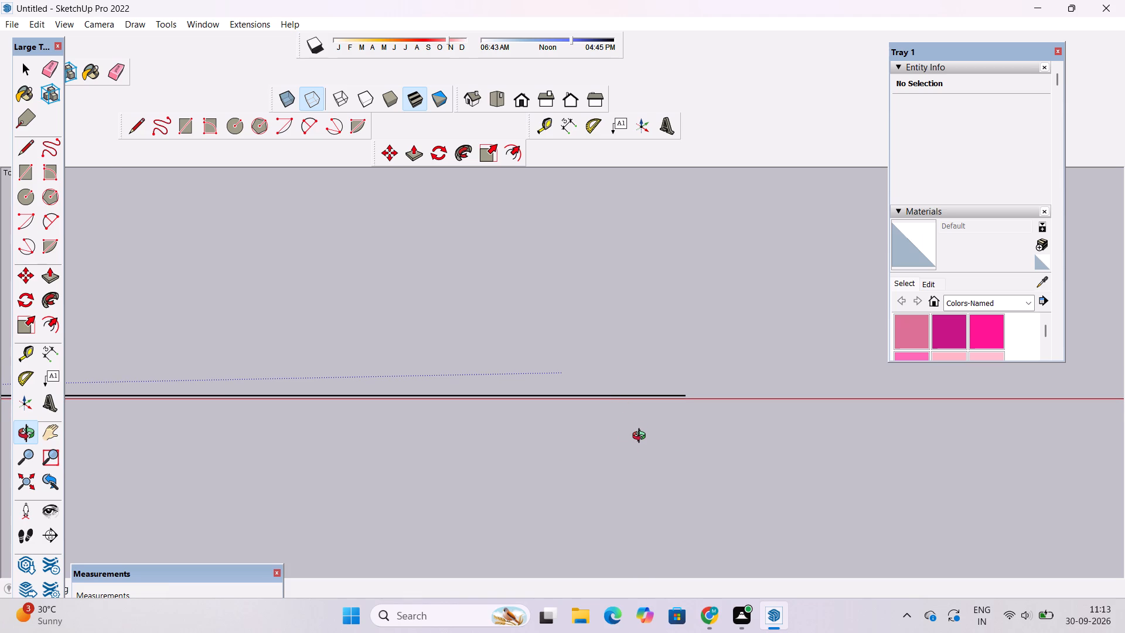
{"action": "scroll", "coordinate": [642, 437], "scroll_direction": "down", "scroll_amount": 15}
{"action": "scroll", "coordinate": [510, 461], "scroll_direction": "up", "scroll_amount": 3}
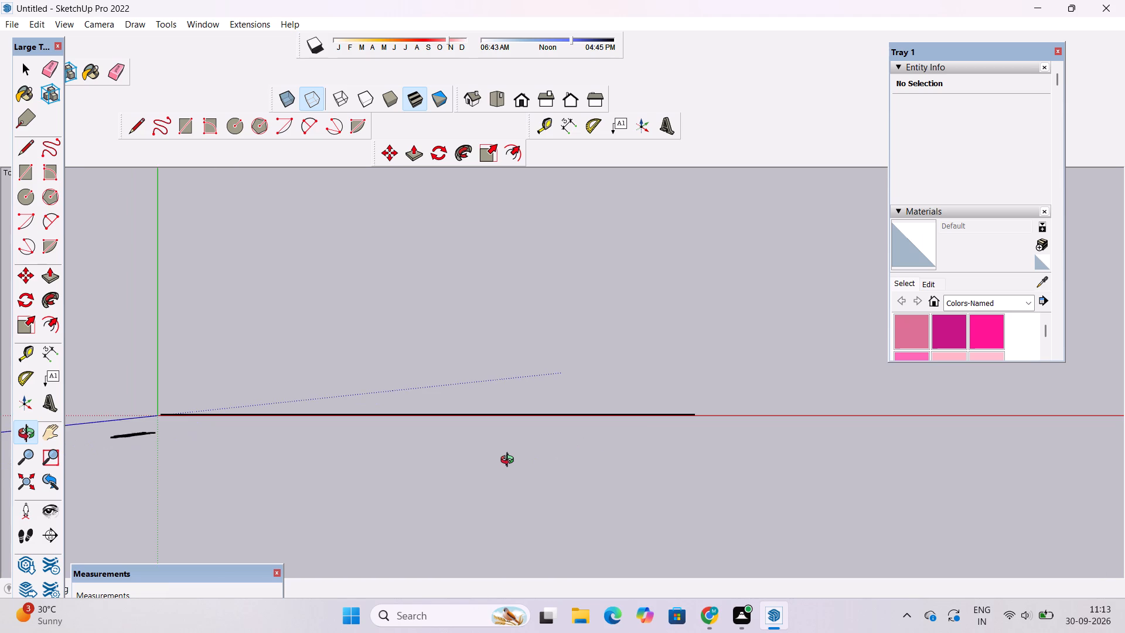
{"action": "left_click", "coordinate": [512, 470], "text": "shift"}
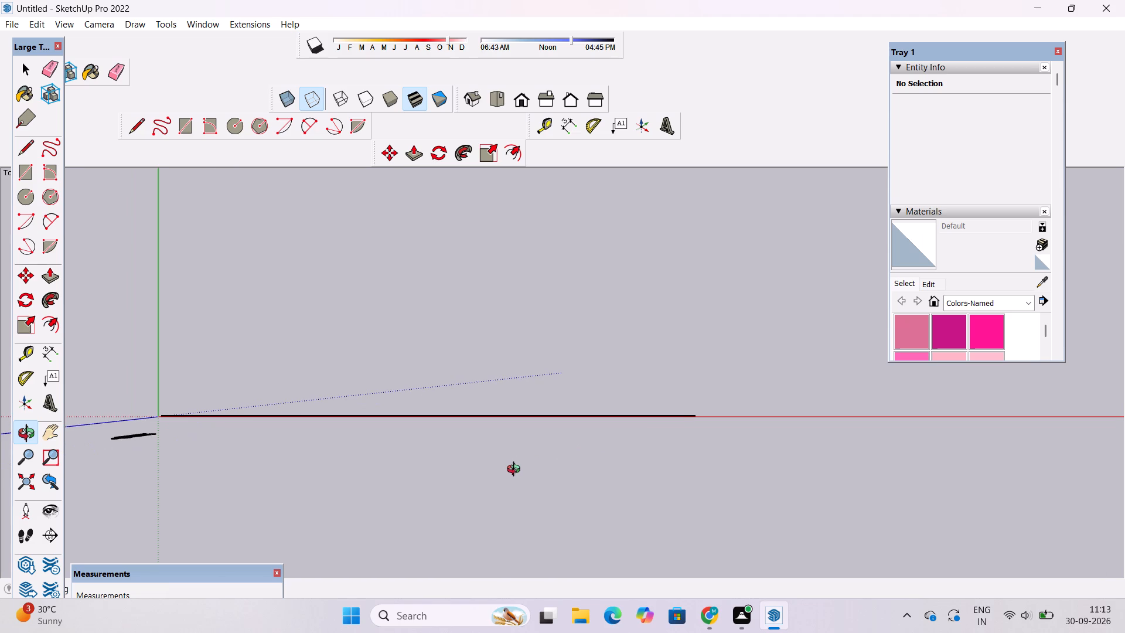
{"action": "left_click_drag", "start_coordinate": [538, 482], "coordinate": [547, 489], "text": "shift"}
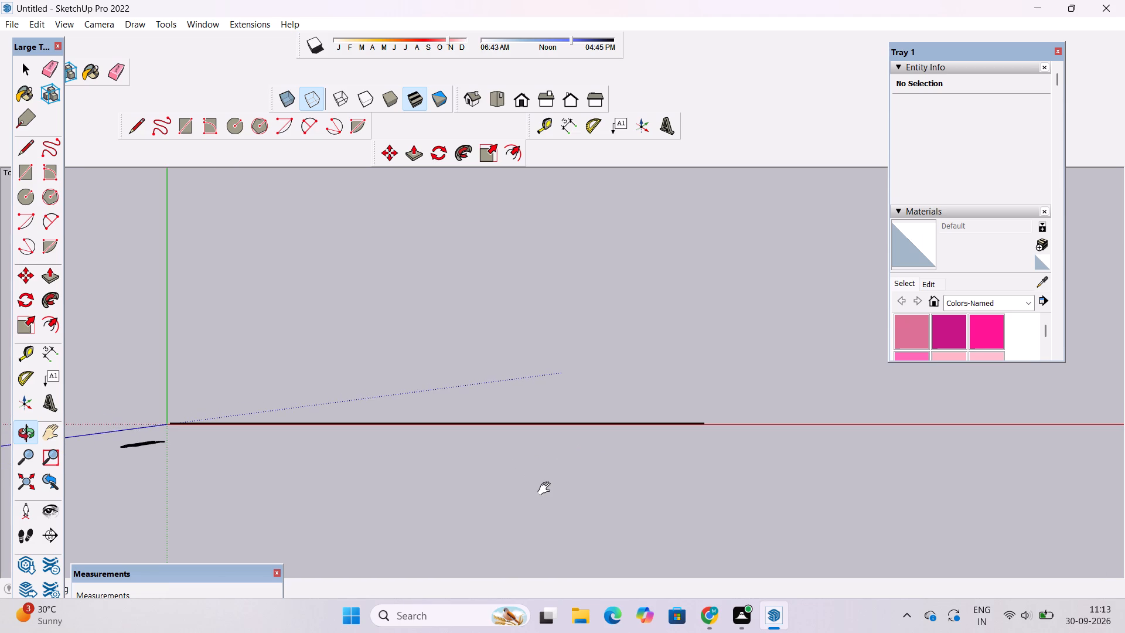
{"action": "left_click_drag", "start_coordinate": [558, 504], "coordinate": [578, 503], "text": "shift"}
{"action": "scroll", "coordinate": [574, 503], "scroll_direction": "down", "scroll_amount": 1}
{"action": "scroll", "coordinate": [570, 485], "scroll_direction": "up", "scroll_amount": 6}
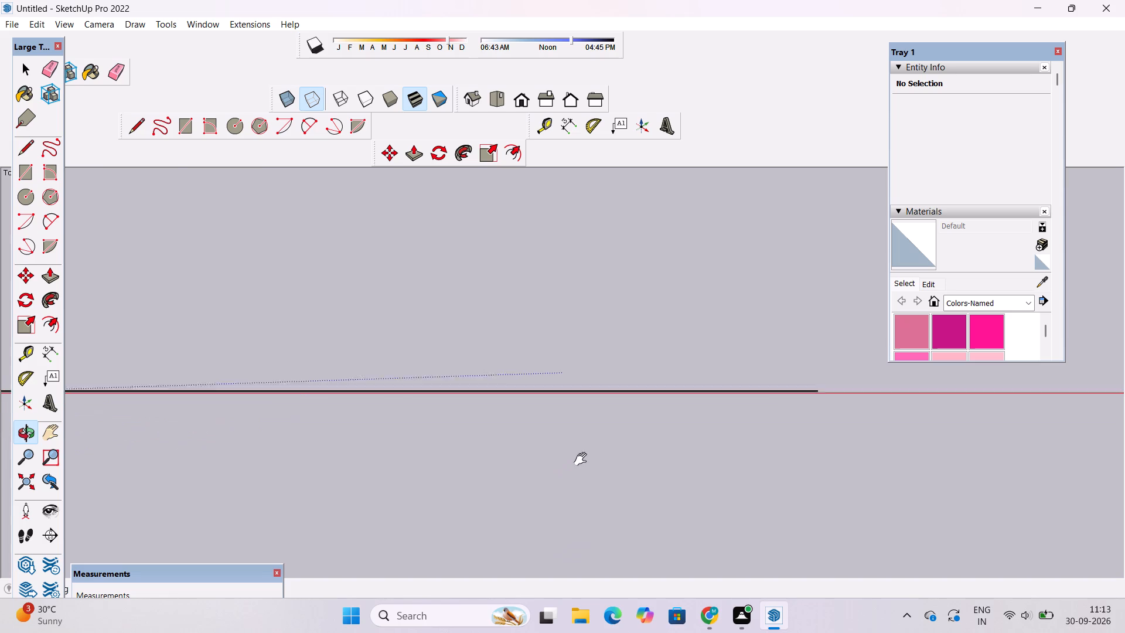
{"action": "scroll", "coordinate": [583, 460], "scroll_direction": "up", "scroll_amount": 2}
{"action": "left_click", "coordinate": [607, 457], "text": "shift"}
{"action": "scroll", "coordinate": [525, 461], "scroll_direction": "down", "scroll_amount": 5}
{"action": "scroll", "coordinate": [621, 458], "scroll_direction": "up", "scroll_amount": 4}
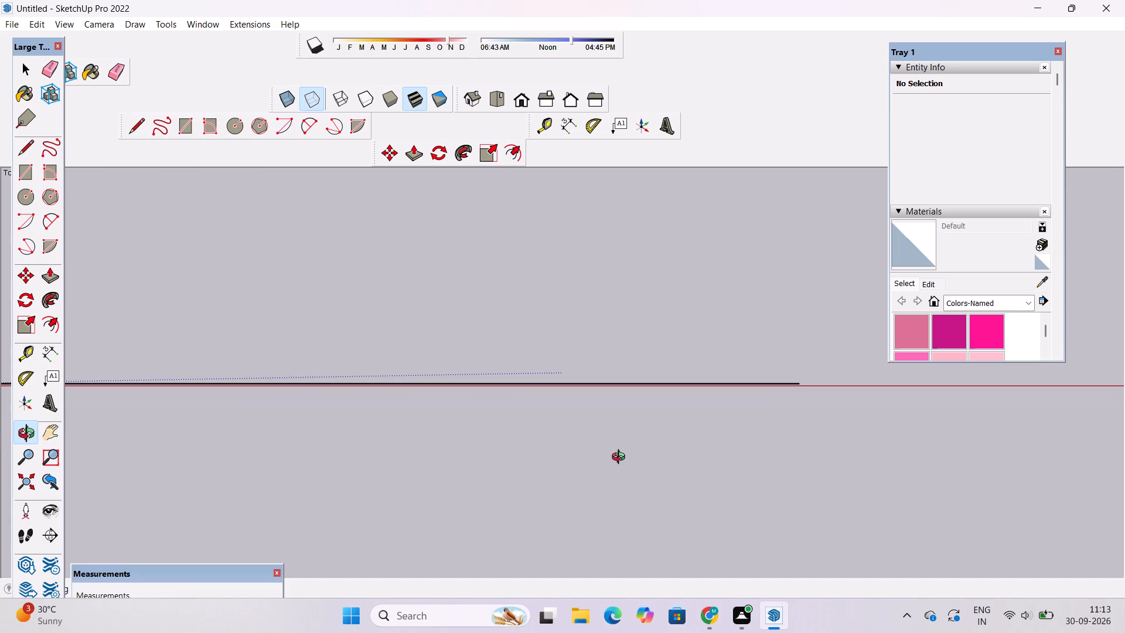
{"action": "scroll", "coordinate": [606, 479], "scroll_direction": "up", "scroll_amount": 1}
Draw a 45' line along the green axis direction from the far end of the extended line.
{"action": "key", "text": "l"}
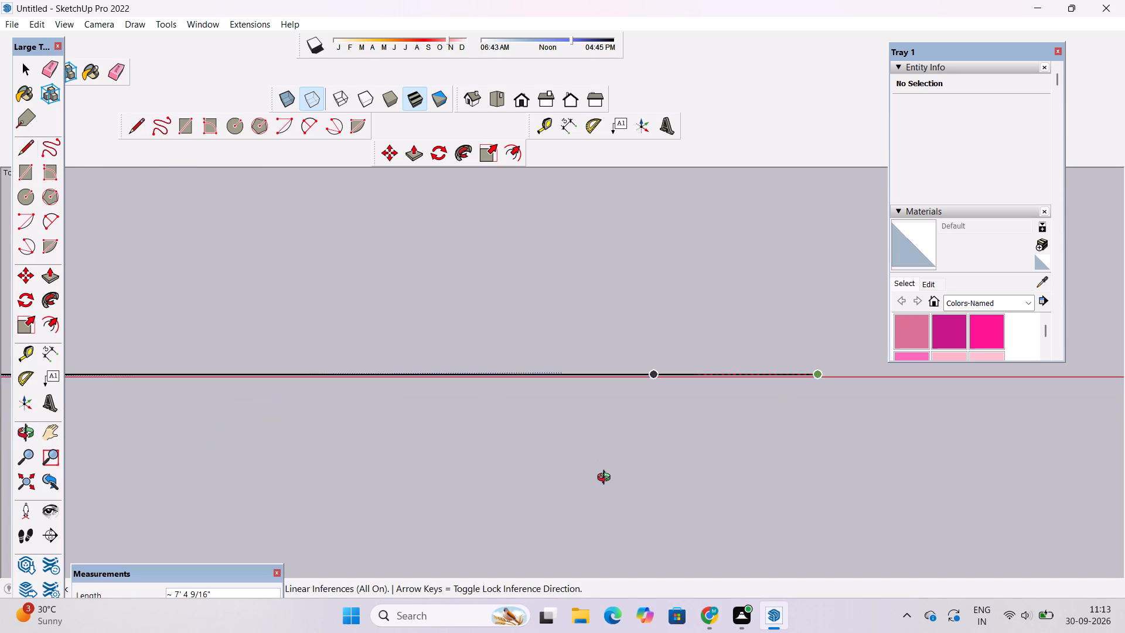
{"action": "scroll", "coordinate": [549, 469], "scroll_direction": "down", "scroll_amount": 5}
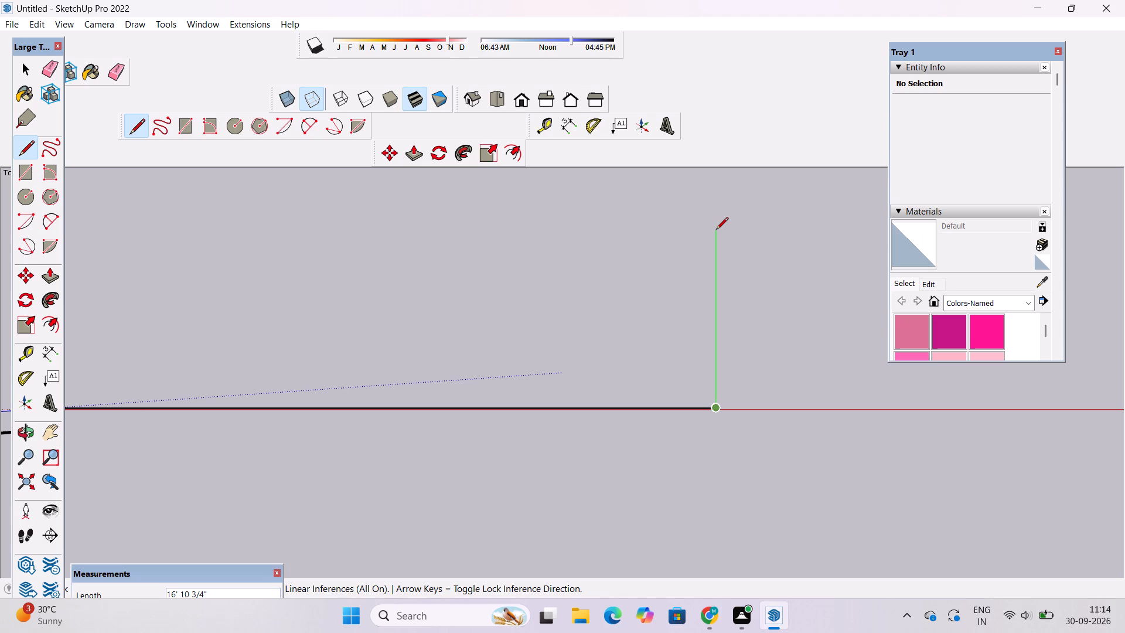
{"action": "type", "text": "45'"}
{"action": "key", "text": "Return"}
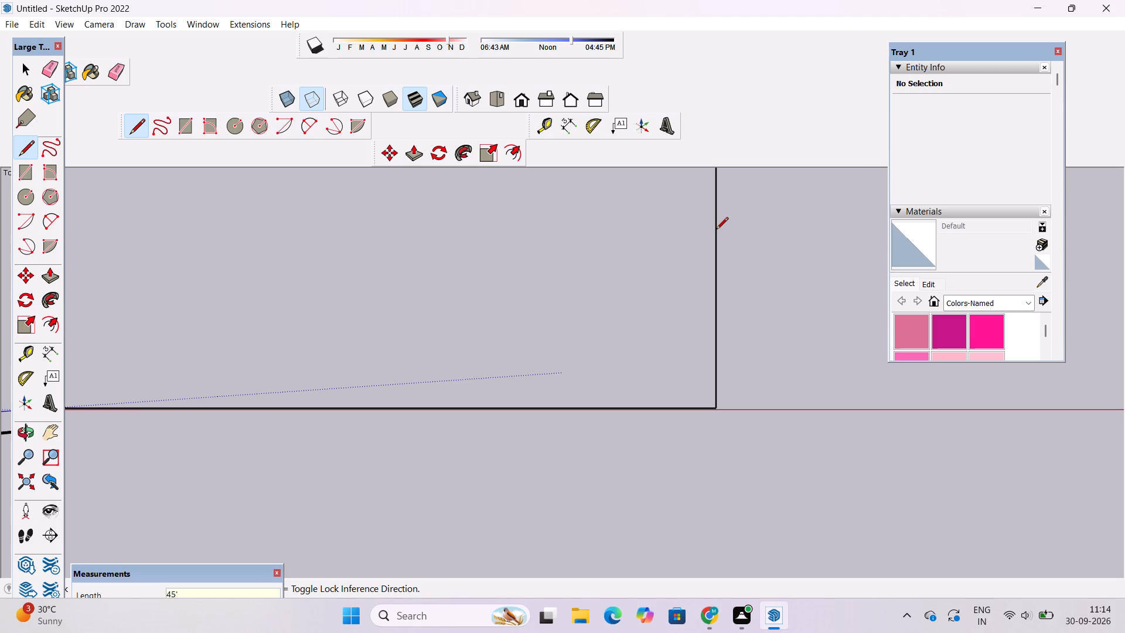
Close the outline with a 65' line back along the red axis direction and a 45' line down to the starting corner.
{"action": "scroll", "coordinate": [721, 270], "scroll_direction": "down", "scroll_amount": 3}
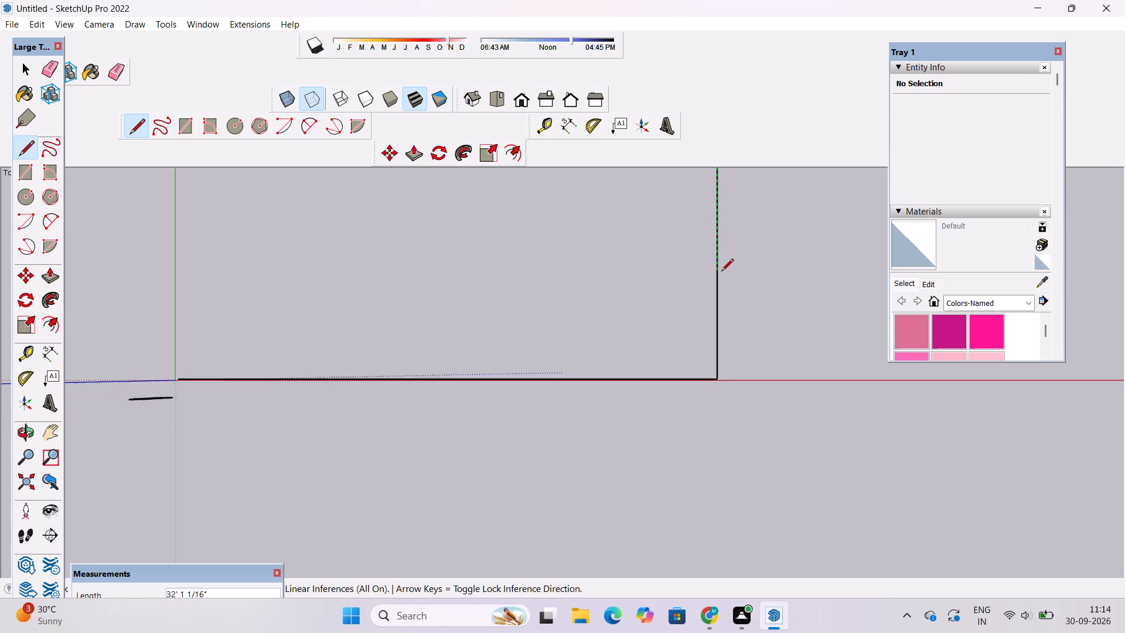
{"action": "scroll", "coordinate": [721, 272], "scroll_direction": "down", "scroll_amount": 16}
{"action": "scroll", "coordinate": [626, 271], "scroll_direction": "up", "scroll_amount": 5}
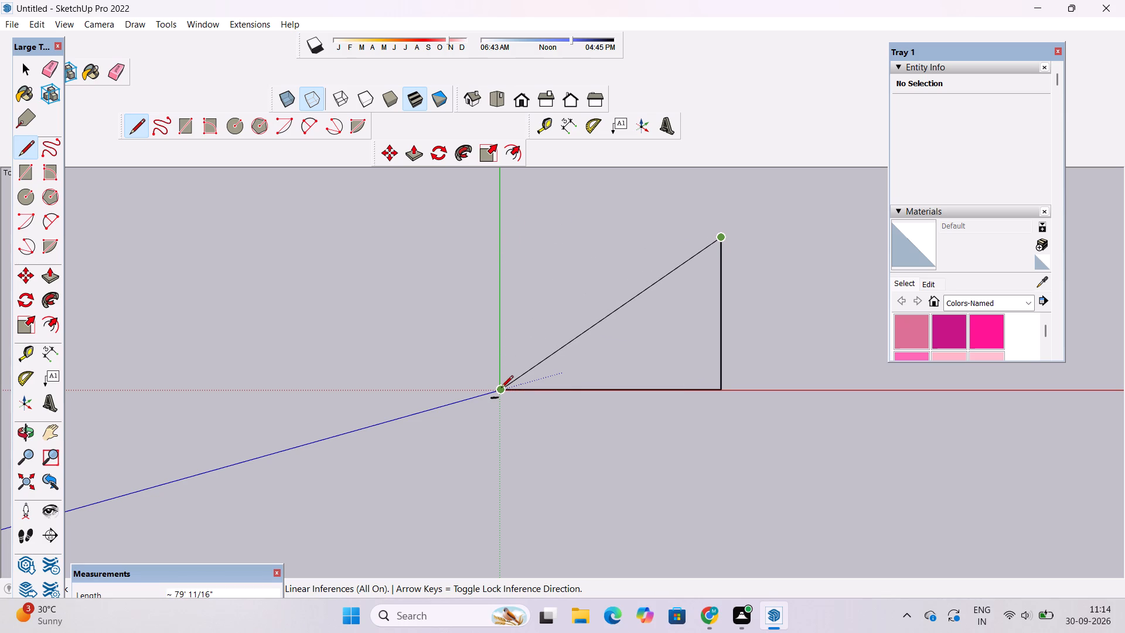
{"action": "scroll", "coordinate": [501, 389], "scroll_direction": "up", "scroll_amount": 4}
{"action": "scroll", "coordinate": [503, 359], "scroll_direction": "down", "scroll_amount": 5}
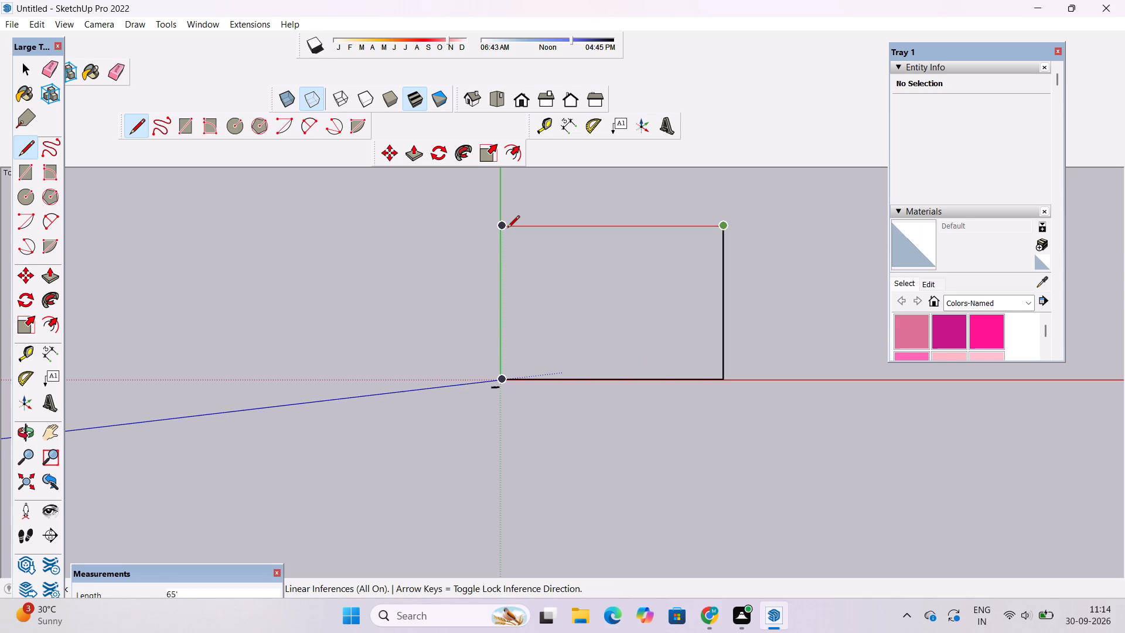
{"action": "left_click", "coordinate": [507, 229]}
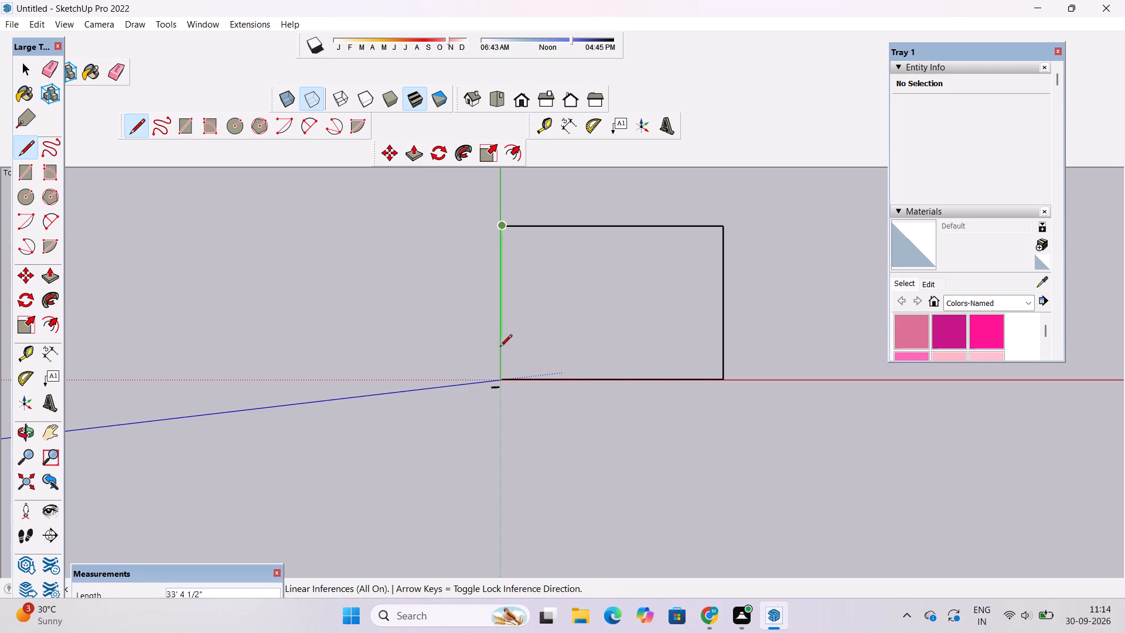
{"action": "left_click", "coordinate": [501, 379]}
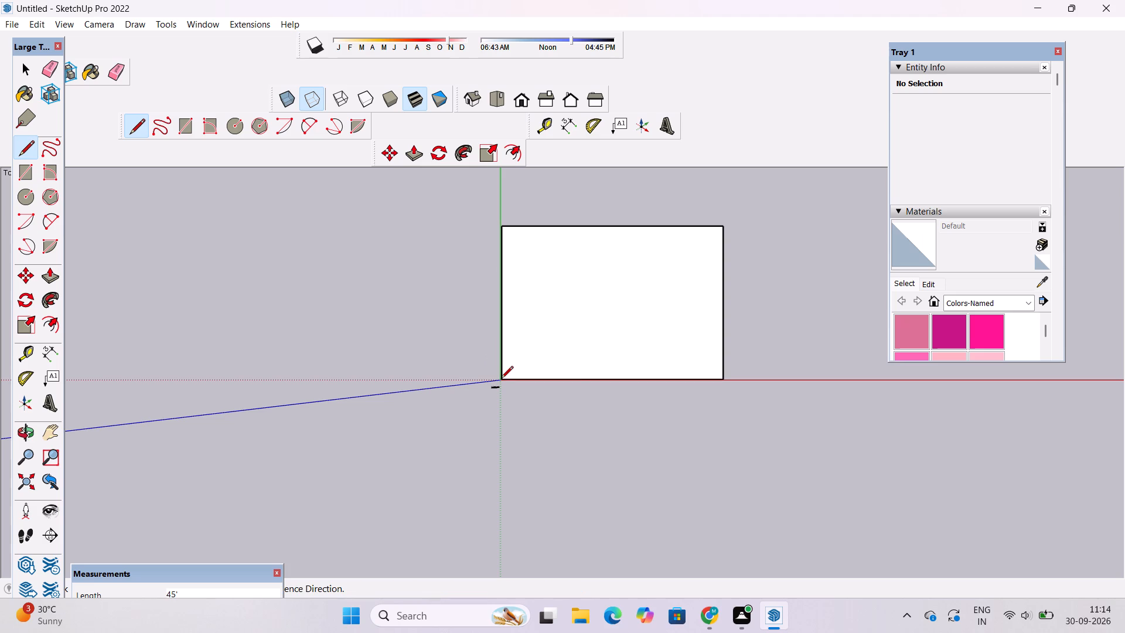
{"action": "key", "text": "space"}
Examine the closed rectangular face and its edges from several angles and distances in 3D.
{"action": "type", "text": "O"}
{"action": "scroll", "coordinate": [442, 327], "scroll_direction": "down", "scroll_amount": 2}
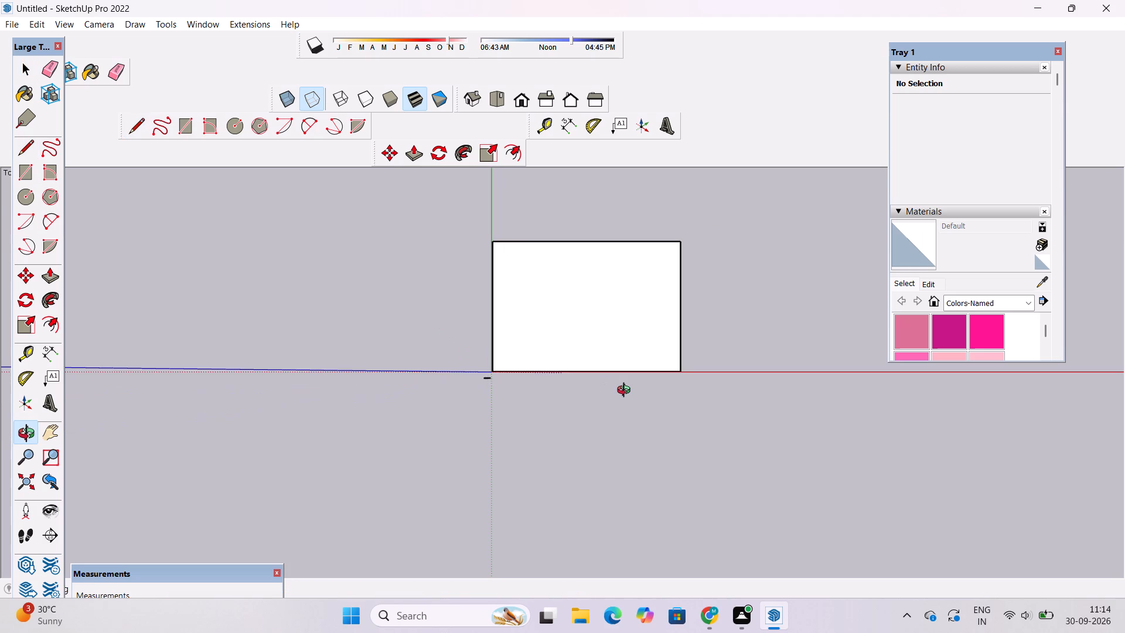
{"action": "scroll", "coordinate": [626, 392], "scroll_direction": "up", "scroll_amount": 10}
{"action": "left_click_drag", "start_coordinate": [536, 423], "coordinate": [527, 331]}
{"action": "left_click_drag", "start_coordinate": [516, 336], "coordinate": [441, 383]}
{"action": "scroll", "coordinate": [435, 375], "scroll_direction": "up", "scroll_amount": 3}
{"action": "left_click_drag", "start_coordinate": [434, 373], "coordinate": [436, 393], "text": "shift"}
{"action": "scroll", "coordinate": [436, 393], "scroll_direction": "down", "scroll_amount": 1}
{"action": "left_click_drag", "start_coordinate": [456, 363], "coordinate": [442, 405], "text": "shift"}
{"action": "scroll", "coordinate": [439, 403], "scroll_direction": "down", "scroll_amount": 8, "text": "shift"}
{"action": "left_click_drag", "start_coordinate": [444, 388], "coordinate": [415, 396], "text": "shift"}
{"action": "left_click_drag", "start_coordinate": [436, 401], "coordinate": [486, 392], "text": "shift"}
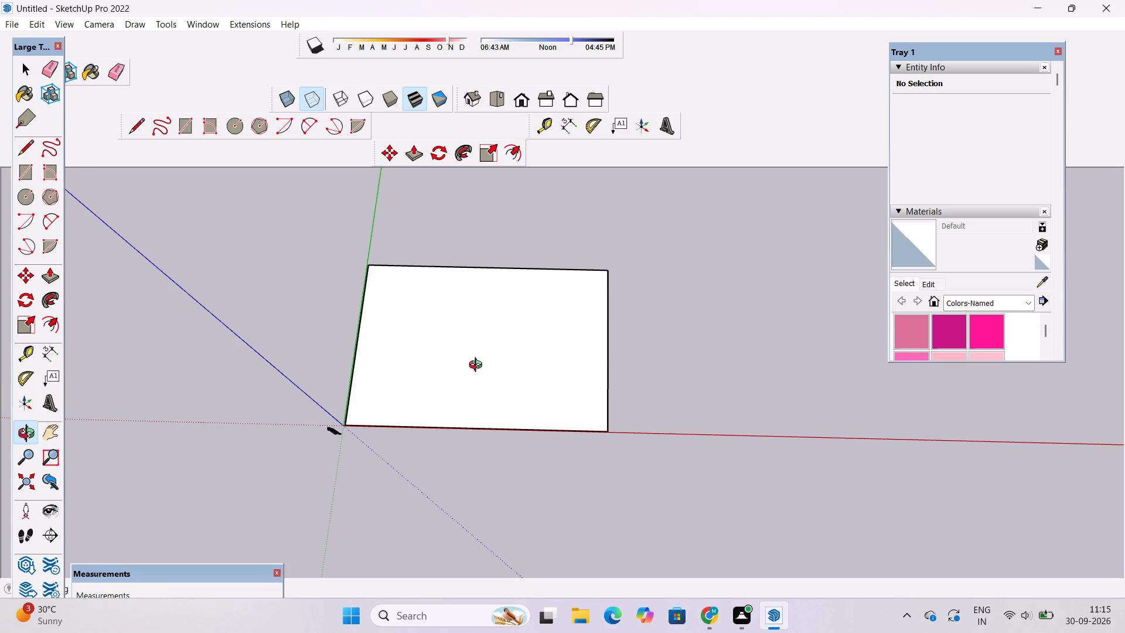
{"action": "scroll", "coordinate": [478, 366], "scroll_direction": "down", "scroll_amount": 1}
{"action": "scroll", "coordinate": [478, 367], "scroll_direction": "up", "scroll_amount": 3}
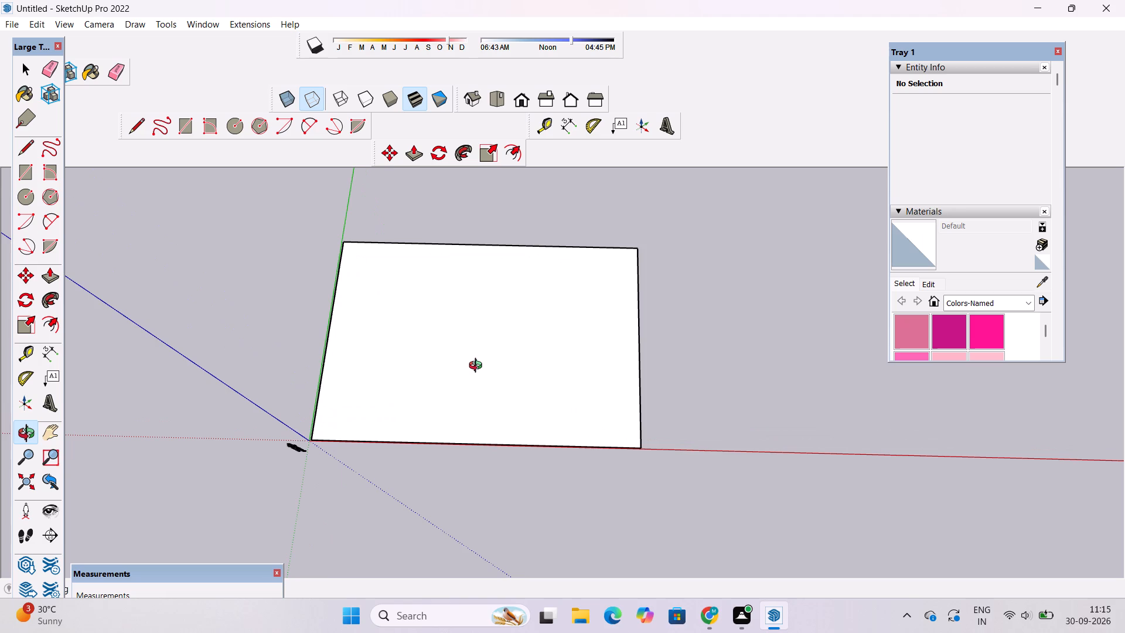
{"action": "scroll", "coordinate": [478, 367], "scroll_direction": "down", "scroll_amount": 2}
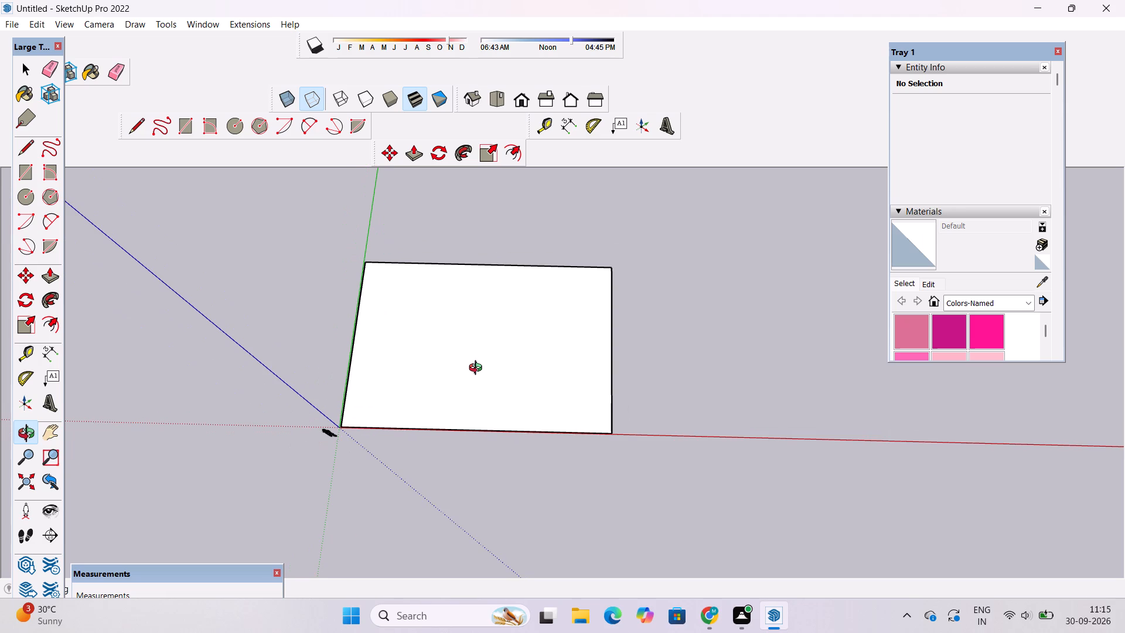
{"action": "scroll", "coordinate": [478, 369], "scroll_direction": "down", "scroll_amount": 3}
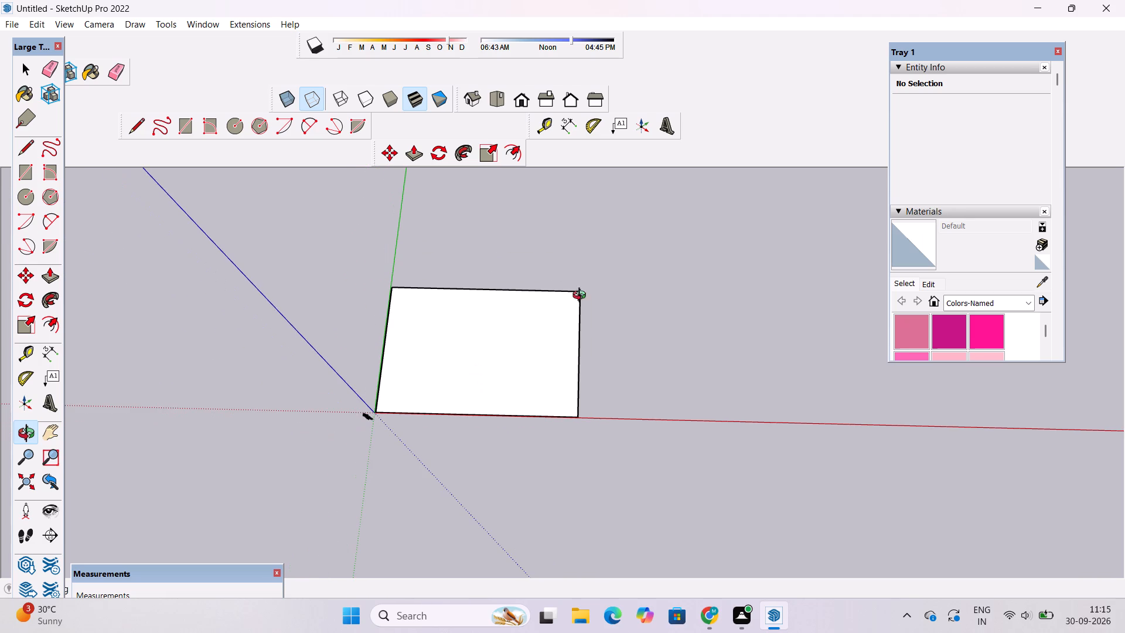
{"action": "scroll", "coordinate": [530, 405], "scroll_direction": "up", "scroll_amount": 4}
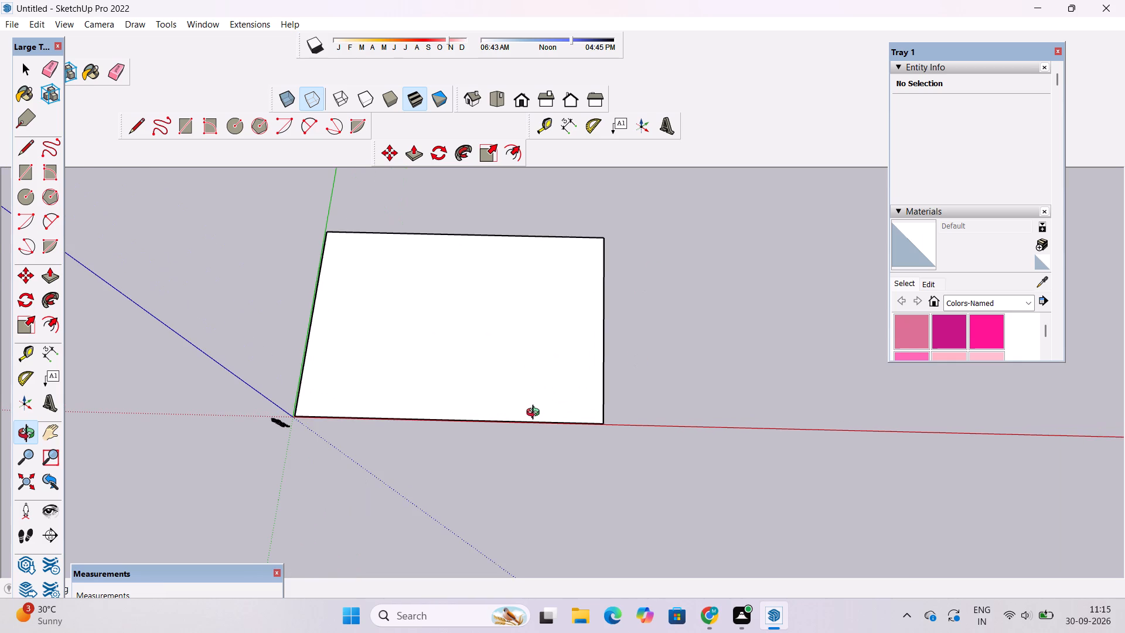
{"action": "scroll", "coordinate": [535, 415], "scroll_direction": "up", "scroll_amount": 5}
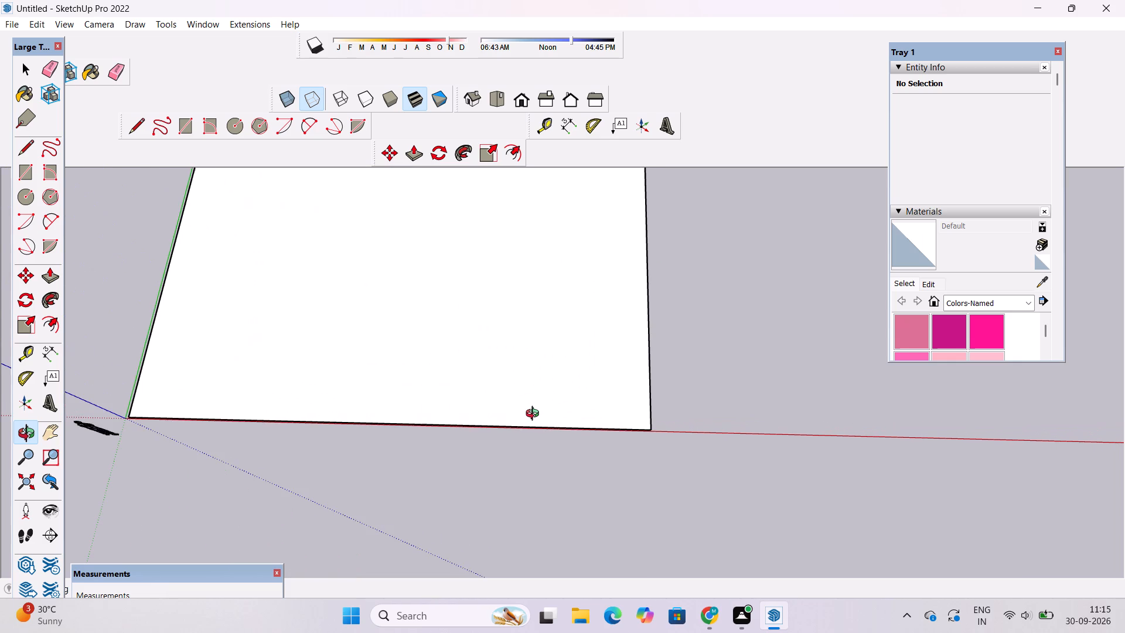
{"action": "scroll", "coordinate": [535, 415], "scroll_direction": "up", "scroll_amount": 5}
{"action": "left_click", "coordinate": [535, 415]}
{"action": "scroll", "coordinate": [535, 415], "scroll_direction": "up", "scroll_amount": 1}
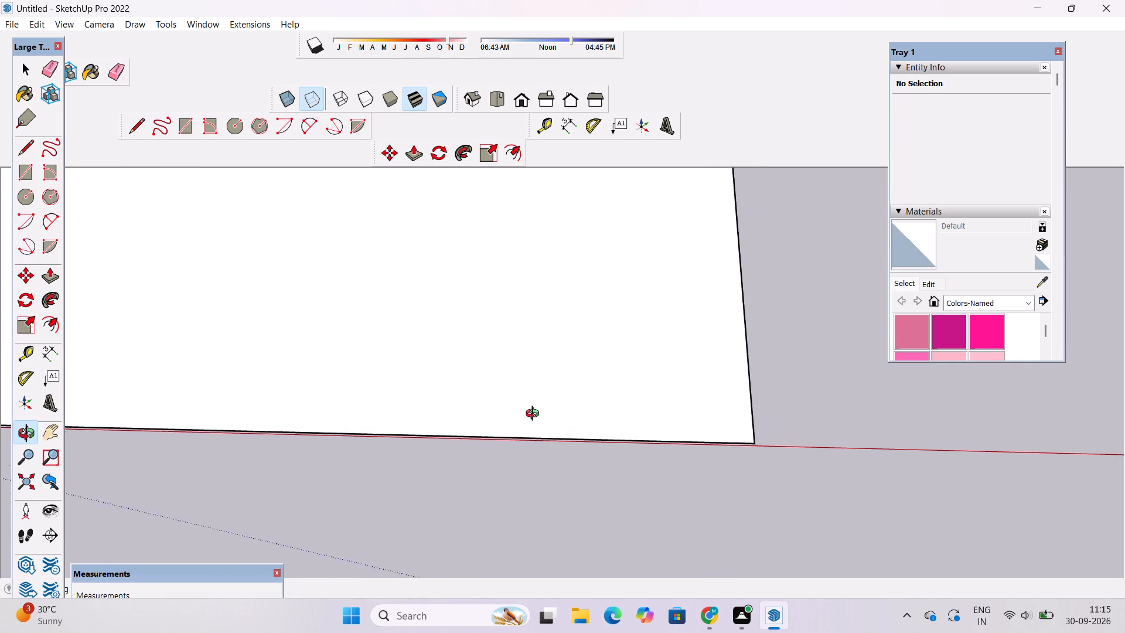
{"action": "scroll", "coordinate": [535, 415], "scroll_direction": "up", "scroll_amount": 2}
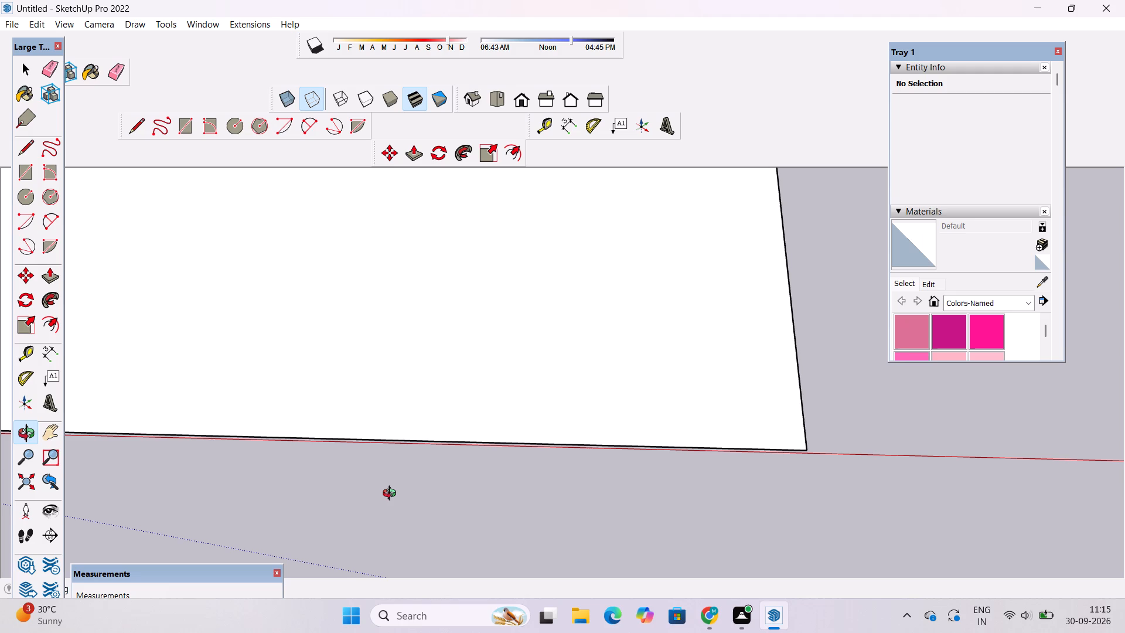
{"action": "scroll", "coordinate": [392, 495], "scroll_direction": "up", "scroll_amount": 2}
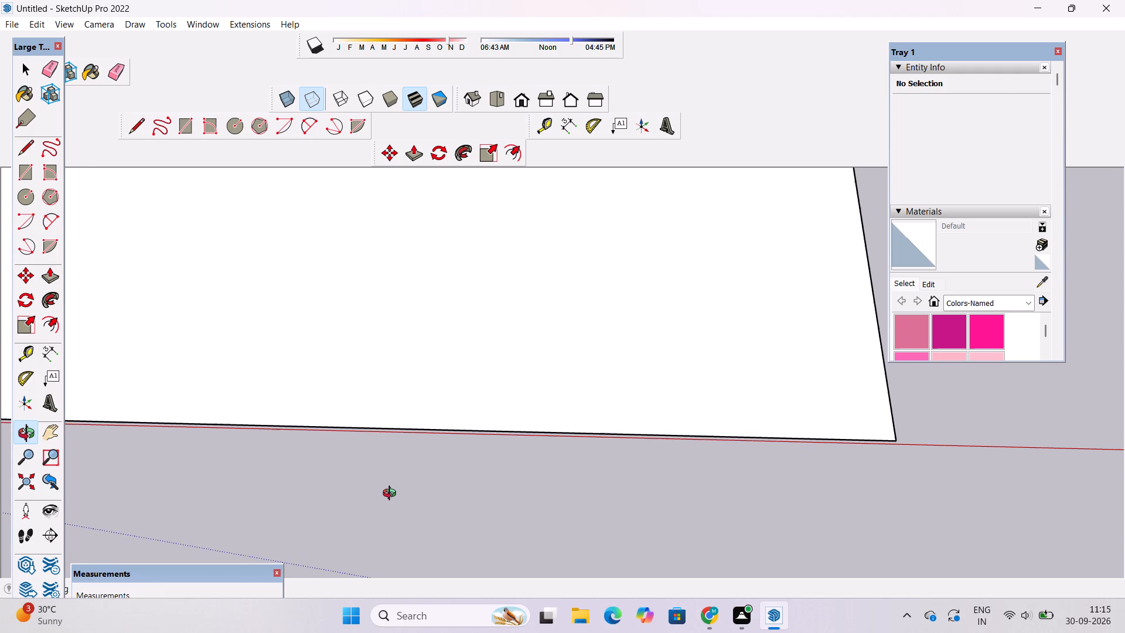
{"action": "scroll", "coordinate": [392, 495], "scroll_direction": "down", "scroll_amount": 1}
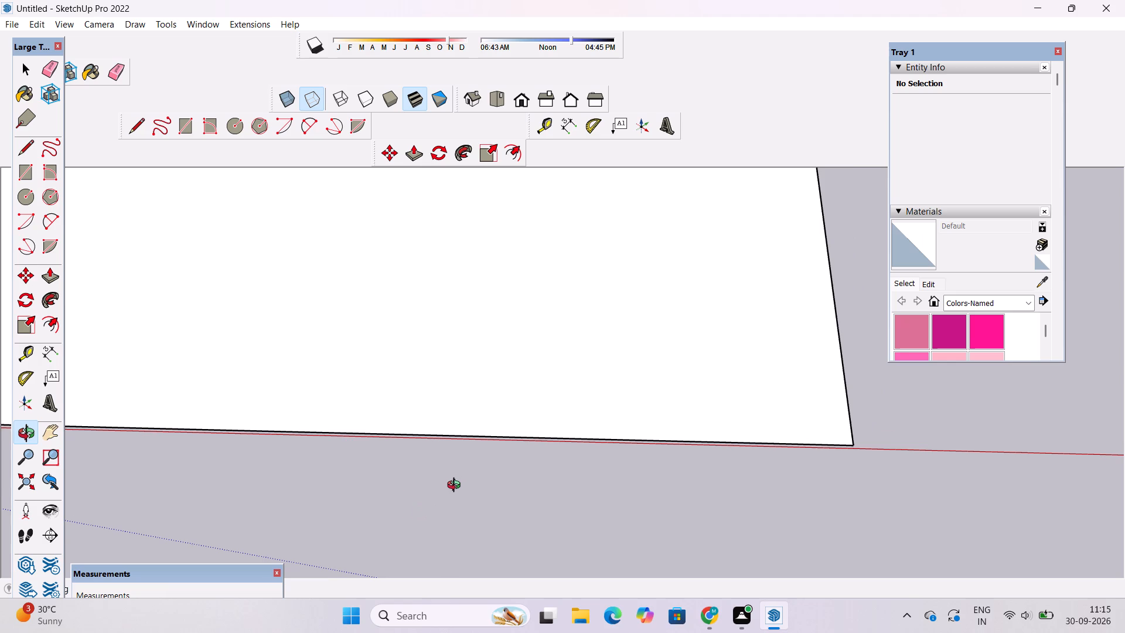
{"action": "scroll", "coordinate": [472, 488], "scroll_direction": "down", "scroll_amount": 13}
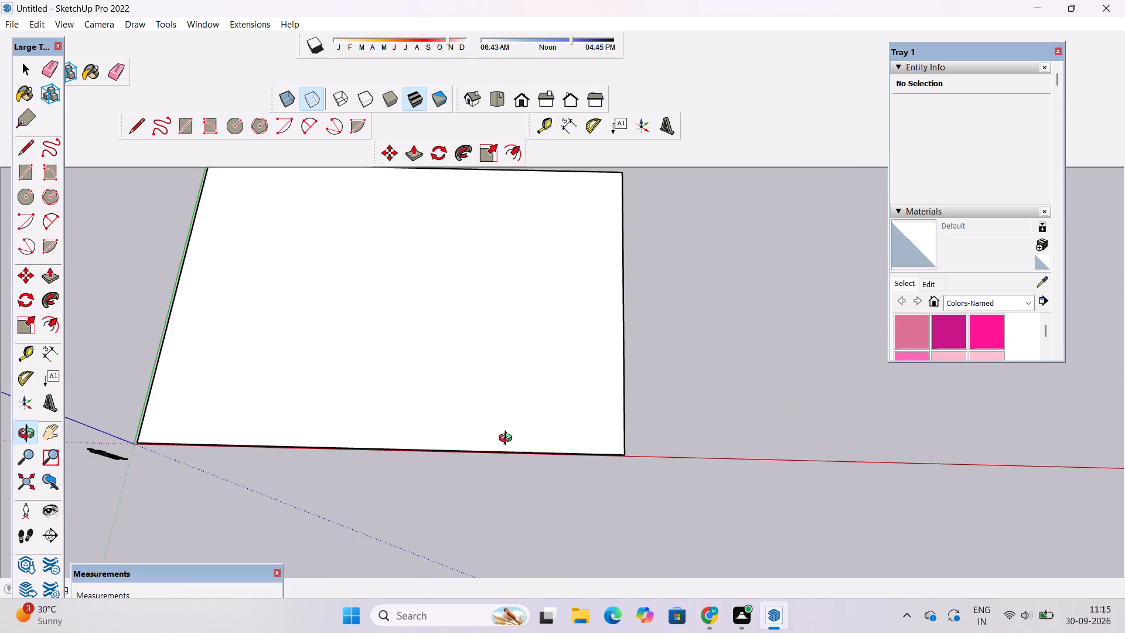
{"action": "scroll", "coordinate": [508, 440], "scroll_direction": "up", "scroll_amount": 2}
{"action": "left_click_drag", "start_coordinate": [497, 444], "coordinate": [585, 448], "text": "shift"}
{"action": "scroll", "coordinate": [557, 452], "scroll_direction": "up", "scroll_amount": 1}
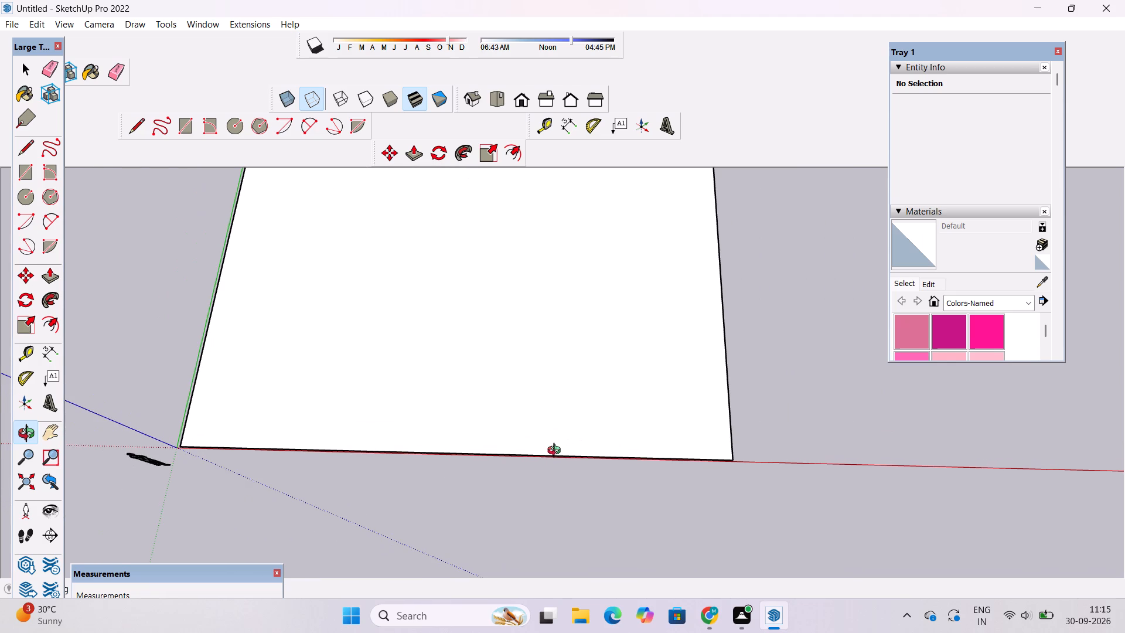
{"action": "left_click", "coordinate": [554, 465], "text": "shift"}
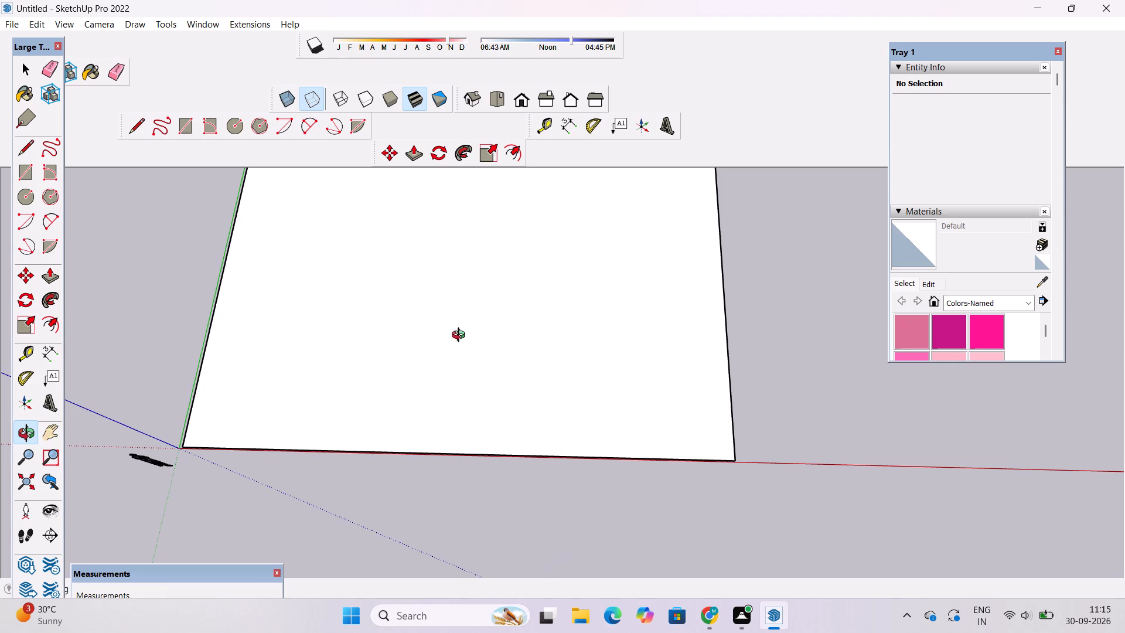
{"action": "scroll", "coordinate": [475, 331], "scroll_direction": "down", "scroll_amount": 4}
{"action": "scroll", "coordinate": [489, 355], "scroll_direction": "up", "scroll_amount": 3}
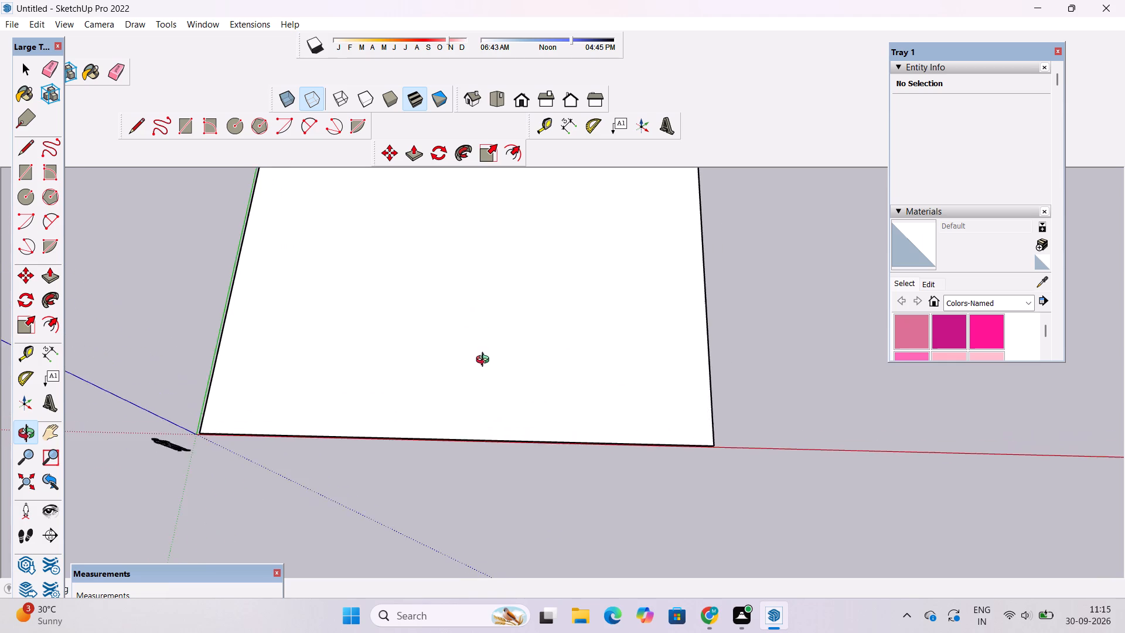
{"action": "left_click_drag", "start_coordinate": [485, 403], "coordinate": [552, 435], "text": "shift"}
{"action": "scroll", "coordinate": [543, 440], "scroll_direction": "down", "scroll_amount": 4, "text": "shift"}
{"action": "left_click_drag", "start_coordinate": [495, 440], "coordinate": [524, 463], "text": "shift"}
{"action": "scroll", "coordinate": [522, 455], "scroll_direction": "up", "scroll_amount": 4}
{"action": "left_click_drag", "start_coordinate": [526, 464], "coordinate": [539, 440]}
{"action": "left_click_drag", "start_coordinate": [540, 441], "coordinate": [484, 433], "text": "shift"}
{"action": "left_click", "coordinate": [508, 425], "text": "shift"}
{"action": "key", "text": "space"}
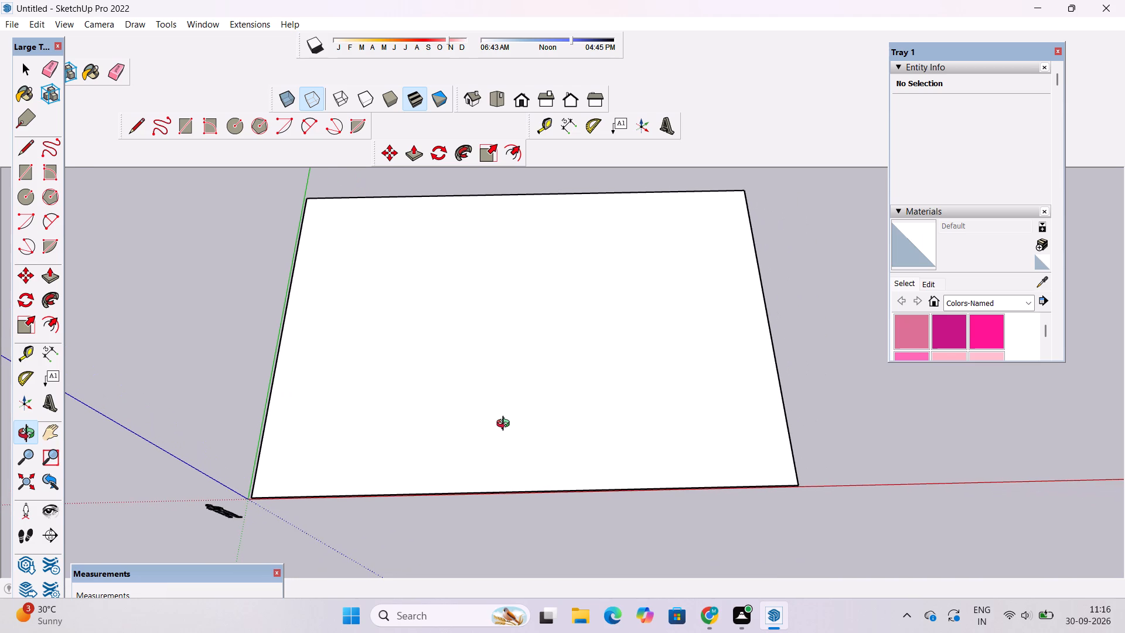
{"action": "key", "text": "o"}
{"action": "scroll", "coordinate": [502, 424], "scroll_direction": "down", "scroll_amount": 1}
Push/Pull the rectangular face up by 1' with the back edges display turned off.
{"action": "key", "text": "space"}
{"action": "key", "text": "space"}
{"action": "key", "text": "space"}
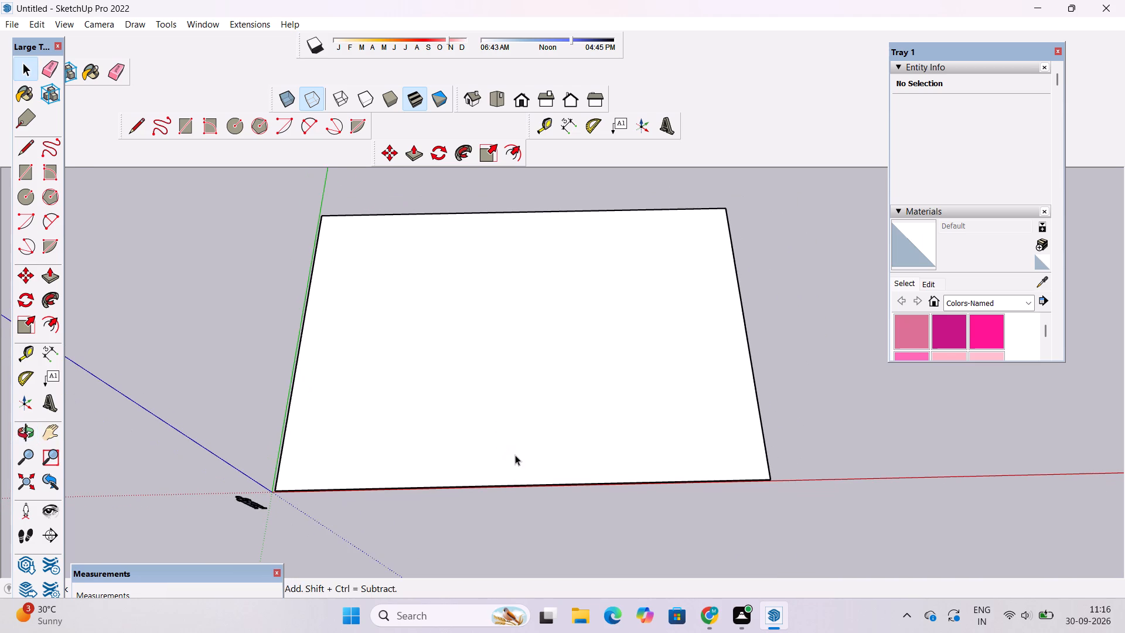
{"action": "key", "text": "p"}
{"action": "left_click", "coordinate": [523, 451]}
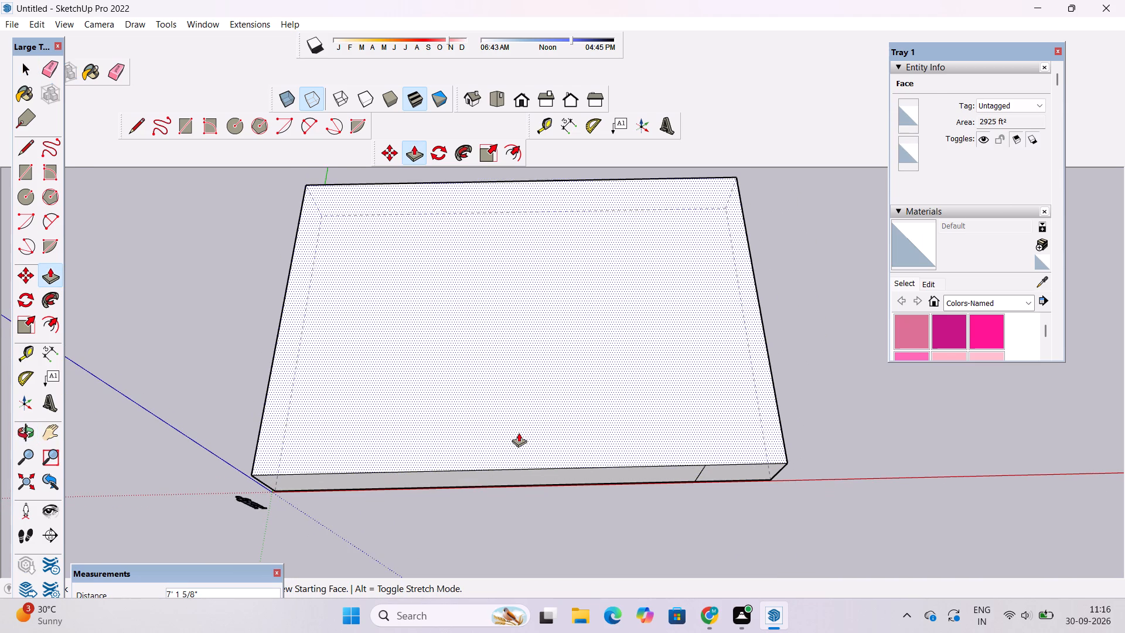
{"action": "key", "text": "k"}
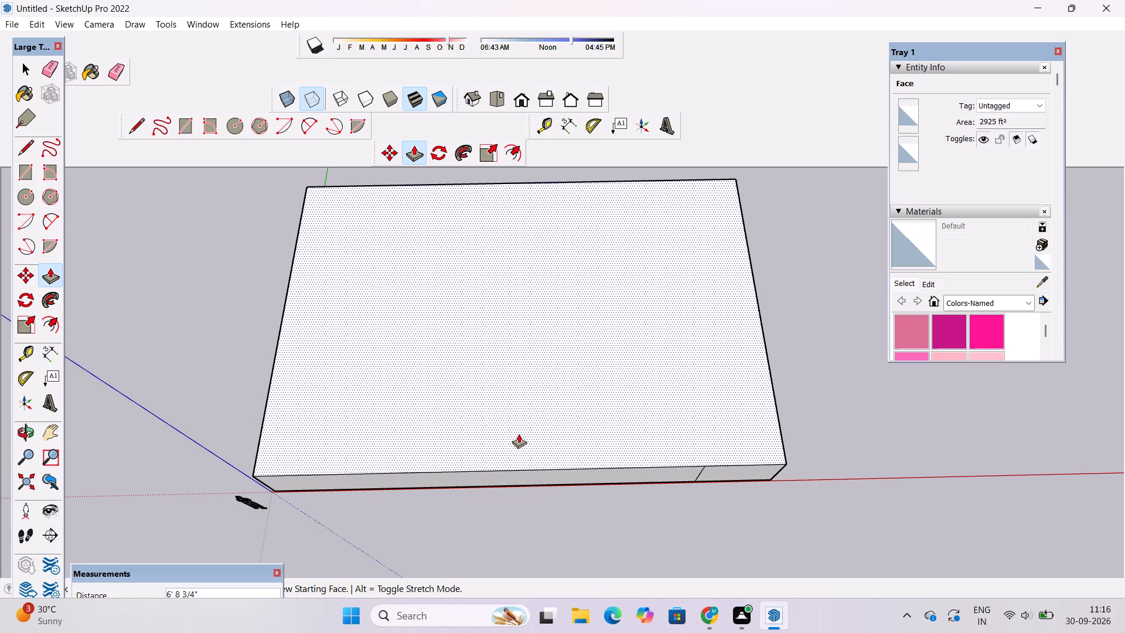
{"action": "type", "text": "1'"}
{"action": "key", "text": "Return"}
Erase the short vertical edge dividing the slab's front side face.
{"action": "key", "text": "o"}
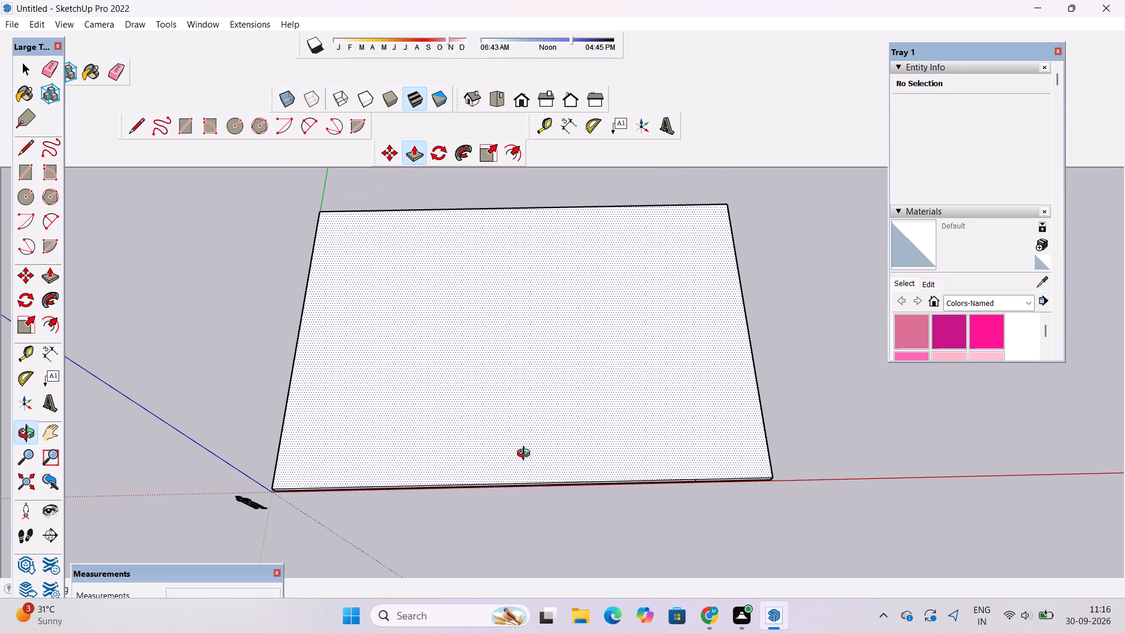
{"action": "scroll", "coordinate": [521, 464], "scroll_direction": "down", "scroll_amount": 2}
{"action": "left_click_drag", "start_coordinate": [521, 514], "coordinate": [531, 394]}
{"action": "scroll", "coordinate": [545, 481], "scroll_direction": "up", "scroll_amount": 7}
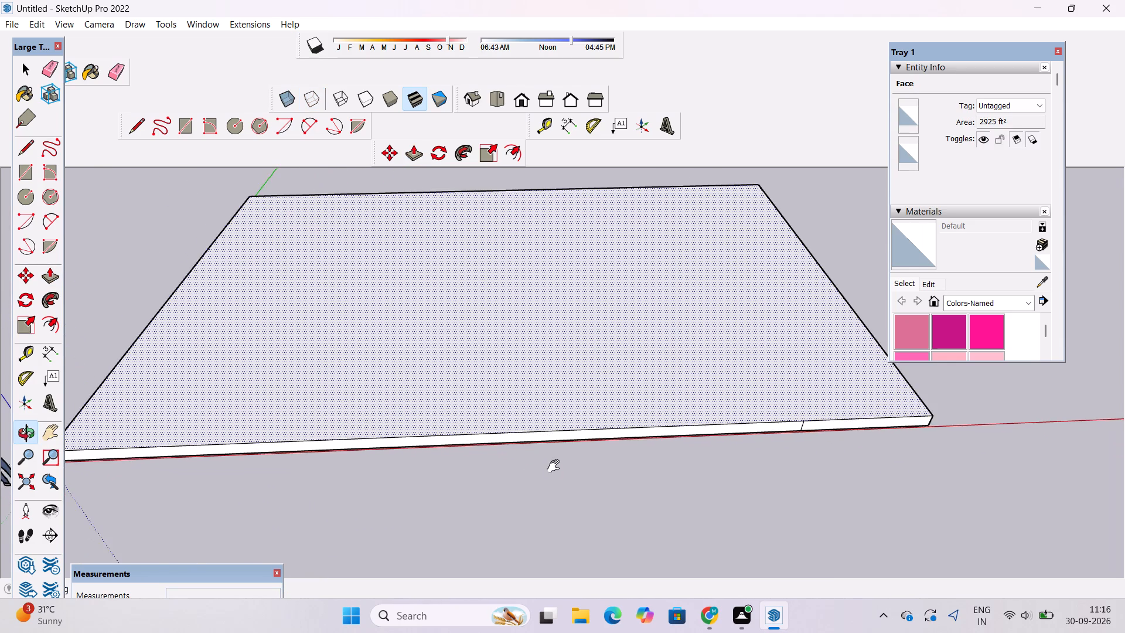
{"action": "left_click_drag", "start_coordinate": [556, 467], "coordinate": [448, 468], "text": "shift"}
{"action": "scroll", "coordinate": [472, 454], "scroll_direction": "down", "scroll_amount": 6, "text": "shift"}
{"action": "scroll", "coordinate": [567, 463], "scroll_direction": "up", "scroll_amount": 4, "text": "shift"}
{"action": "scroll", "coordinate": [677, 430], "scroll_direction": "up", "scroll_amount": 4, "text": "shift"}
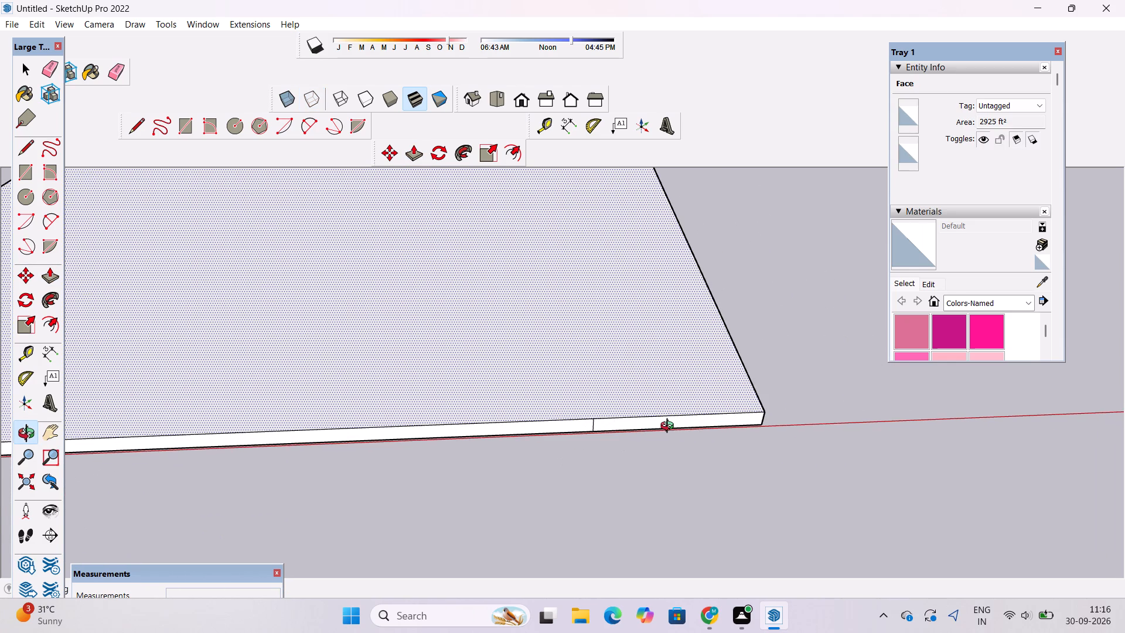
{"action": "key", "text": "e"}
{"action": "scroll", "coordinate": [629, 413], "scroll_direction": "up", "scroll_amount": 5}
{"action": "scroll", "coordinate": [582, 431], "scroll_direction": "up", "scroll_amount": 5}
{"action": "left_click_drag", "start_coordinate": [582, 431], "coordinate": [551, 441]}
Examine the whole slab and its front side from several angles.
{"action": "scroll", "coordinate": [553, 452], "scroll_direction": "down", "scroll_amount": 2}
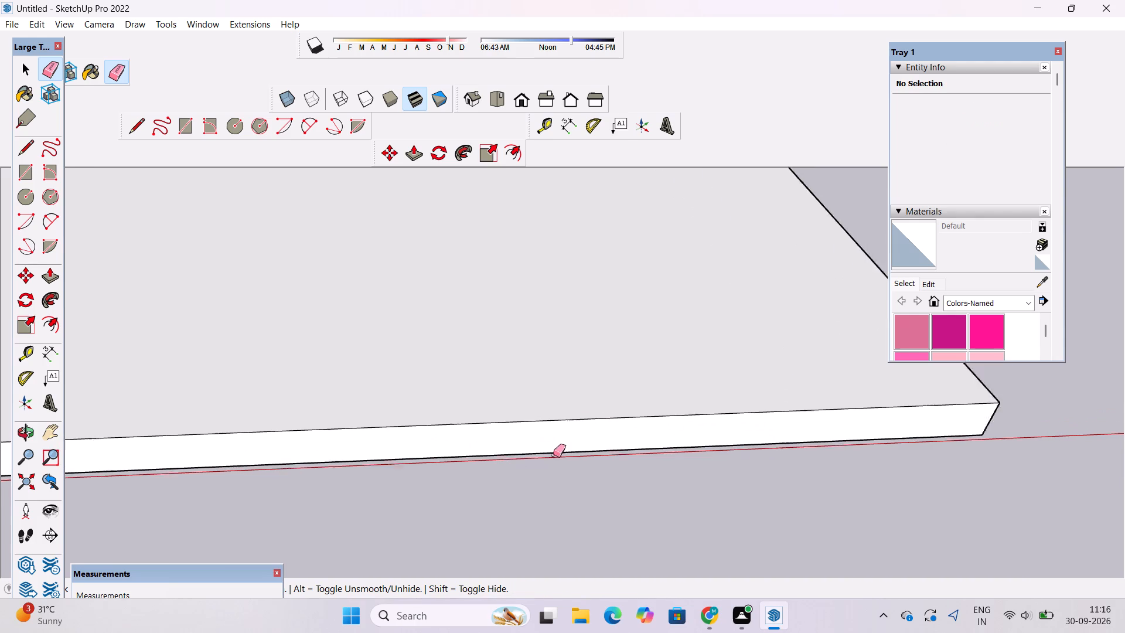
{"action": "scroll", "coordinate": [553, 454], "scroll_direction": "down", "scroll_amount": 12}
{"action": "key", "text": "o"}
{"action": "scroll", "coordinate": [611, 441], "scroll_direction": "down", "scroll_amount": 7}
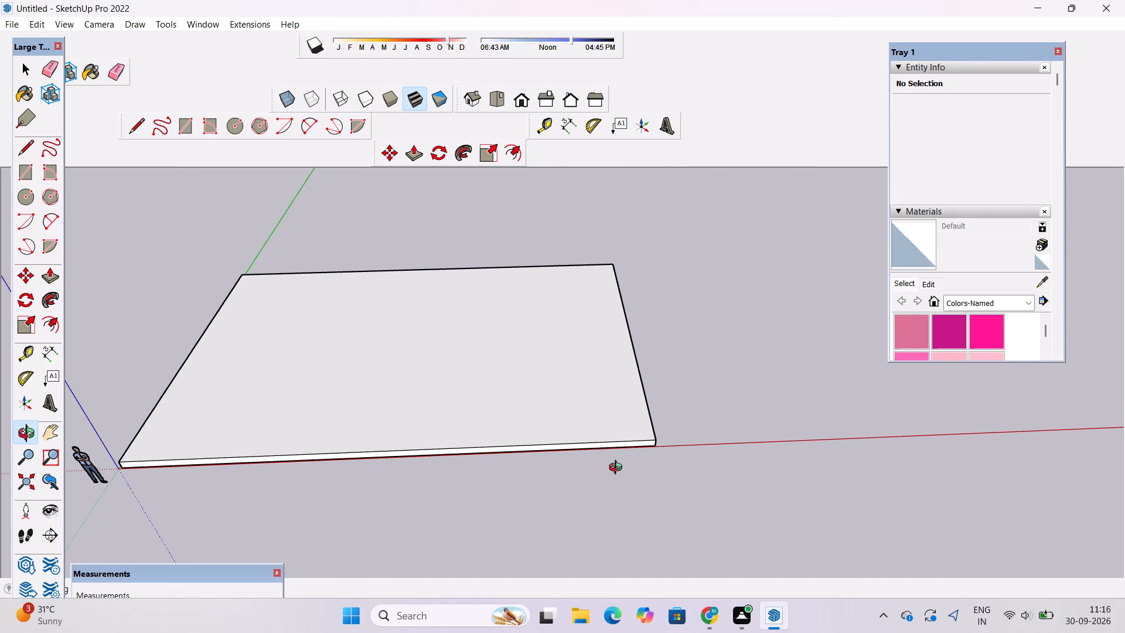
{"action": "scroll", "coordinate": [480, 524], "scroll_direction": "down", "scroll_amount": 5}
{"action": "scroll", "coordinate": [478, 500], "scroll_direction": "up", "scroll_amount": 4}
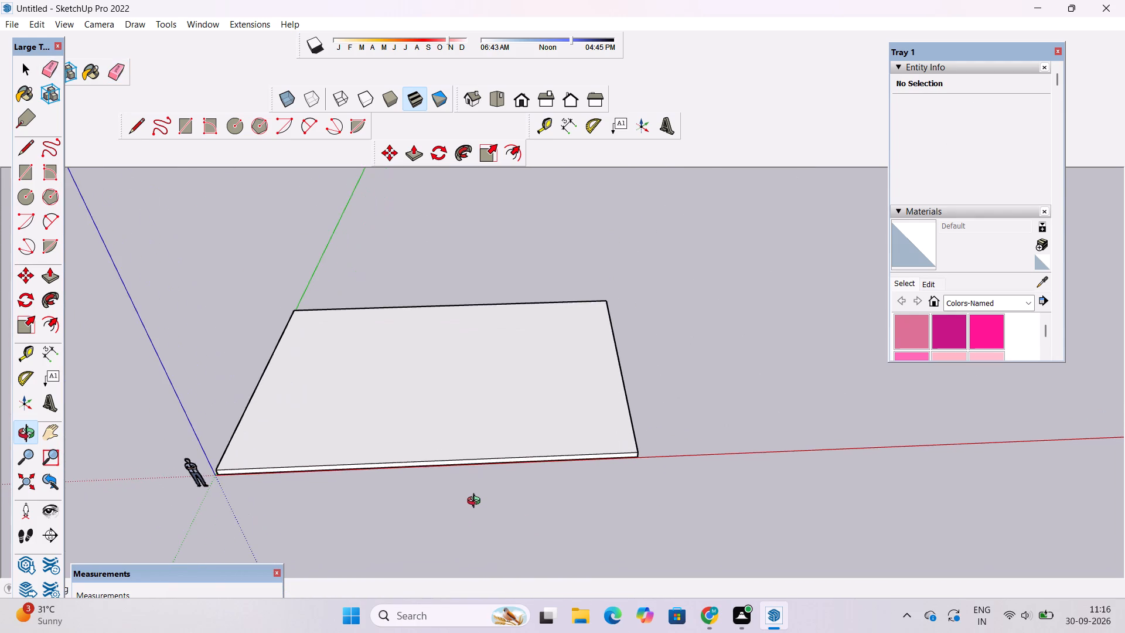
{"action": "left_click_drag", "start_coordinate": [476, 507], "coordinate": [472, 533]}
{"action": "scroll", "coordinate": [388, 477], "scroll_direction": "up", "scroll_amount": 2}
{"action": "left_click_drag", "start_coordinate": [391, 479], "coordinate": [401, 501], "text": "shift"}
{"action": "scroll", "coordinate": [401, 501], "scroll_direction": "down", "scroll_amount": 3}
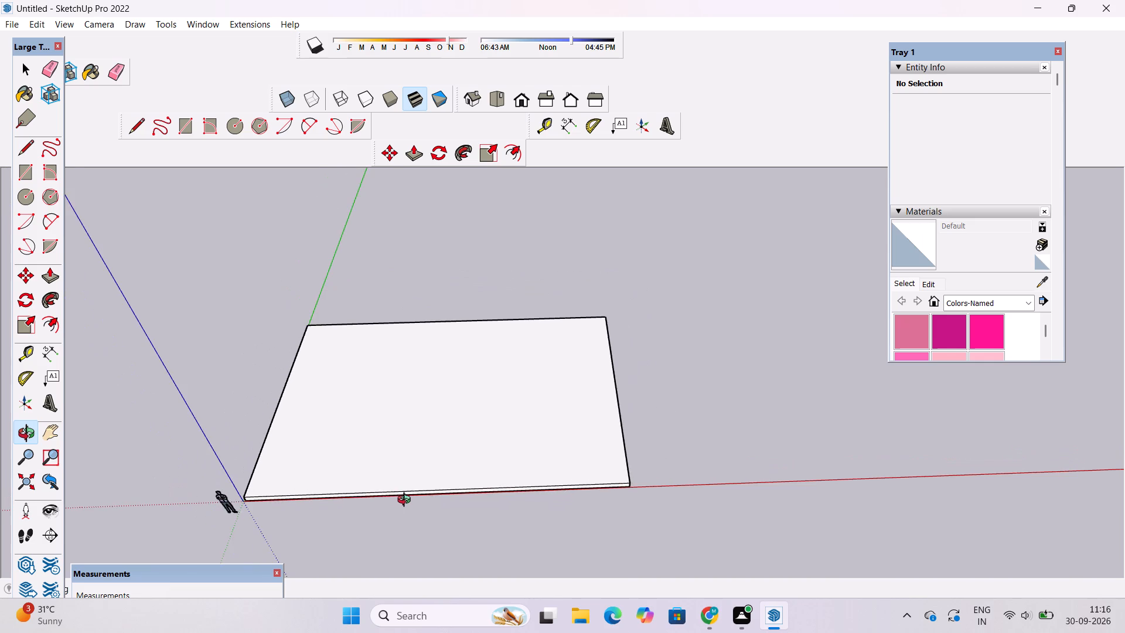
{"action": "scroll", "coordinate": [407, 501], "scroll_direction": "up", "scroll_amount": 2, "text": "shift"}
{"action": "left_click_drag", "start_coordinate": [411, 498], "coordinate": [413, 503], "text": "shift"}
{"action": "left_click_drag", "start_coordinate": [413, 503], "coordinate": [392, 510]}
{"action": "left_click_drag", "start_coordinate": [390, 512], "coordinate": [402, 481]}
{"action": "left_click", "coordinate": [402, 481], "text": "shift"}
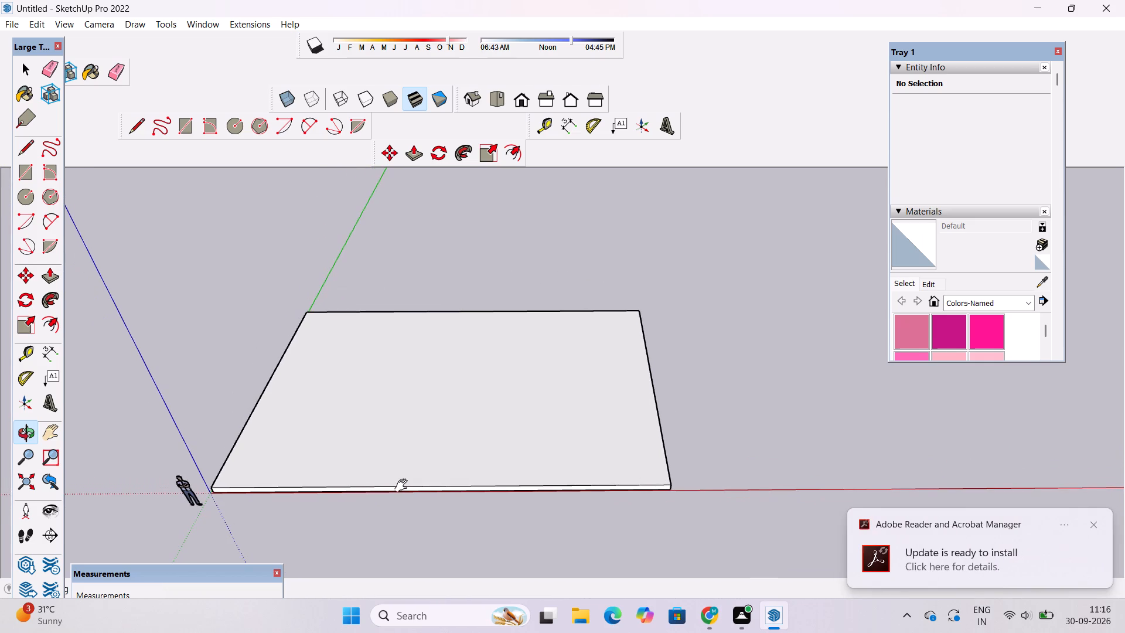
Dismiss the Adobe Reader and Acrobat Manager update notification.
{"action": "left_click", "coordinate": [1093, 524]}
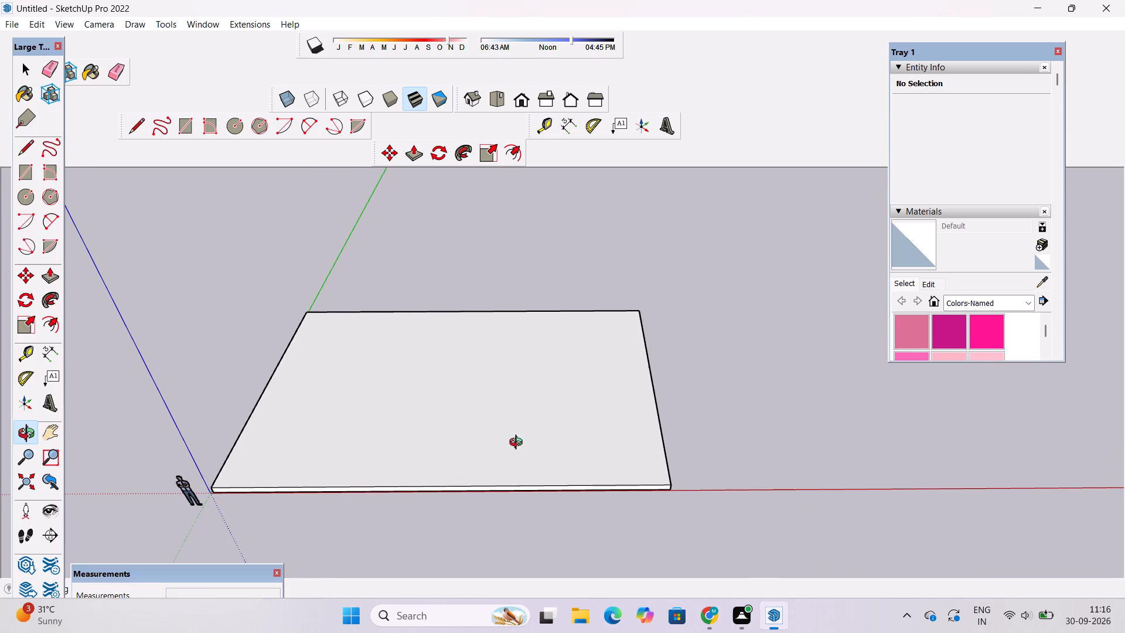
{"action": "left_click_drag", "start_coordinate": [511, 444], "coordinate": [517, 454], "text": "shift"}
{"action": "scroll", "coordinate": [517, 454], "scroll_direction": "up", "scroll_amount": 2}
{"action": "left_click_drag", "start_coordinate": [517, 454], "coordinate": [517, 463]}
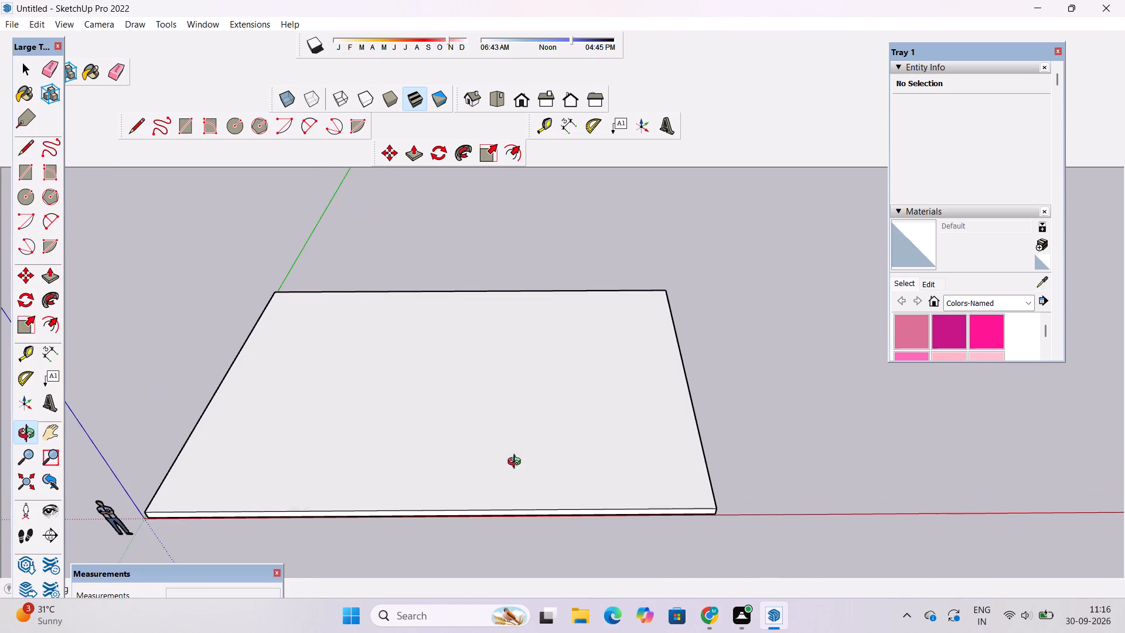
Place a guide line 1.5' inward from the slab's 45' top edge on the origin side, parallel to it.
{"action": "scroll", "coordinate": [517, 463], "scroll_direction": "up", "scroll_amount": 2}
{"action": "left_click_drag", "start_coordinate": [490, 451], "coordinate": [530, 403]}
{"action": "scroll", "coordinate": [530, 403], "scroll_direction": "down", "scroll_amount": 7}
{"action": "left_click_drag", "start_coordinate": [553, 406], "coordinate": [505, 550]}
{"action": "left_click_drag", "start_coordinate": [472, 418], "coordinate": [470, 438], "text": "shift"}
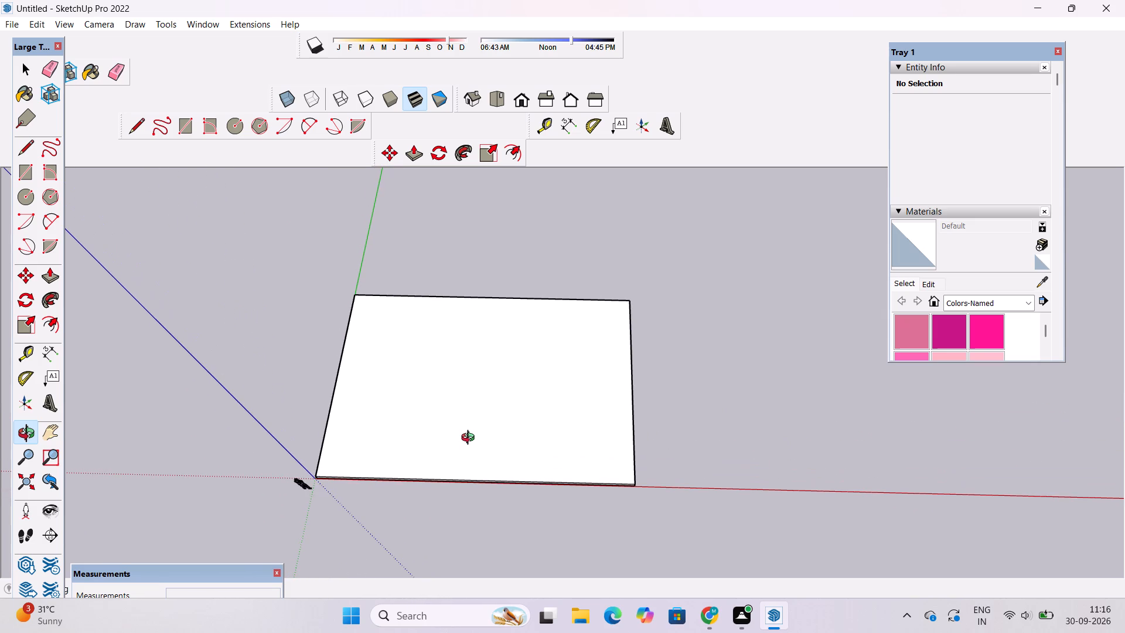
{"action": "key", "text": "t"}
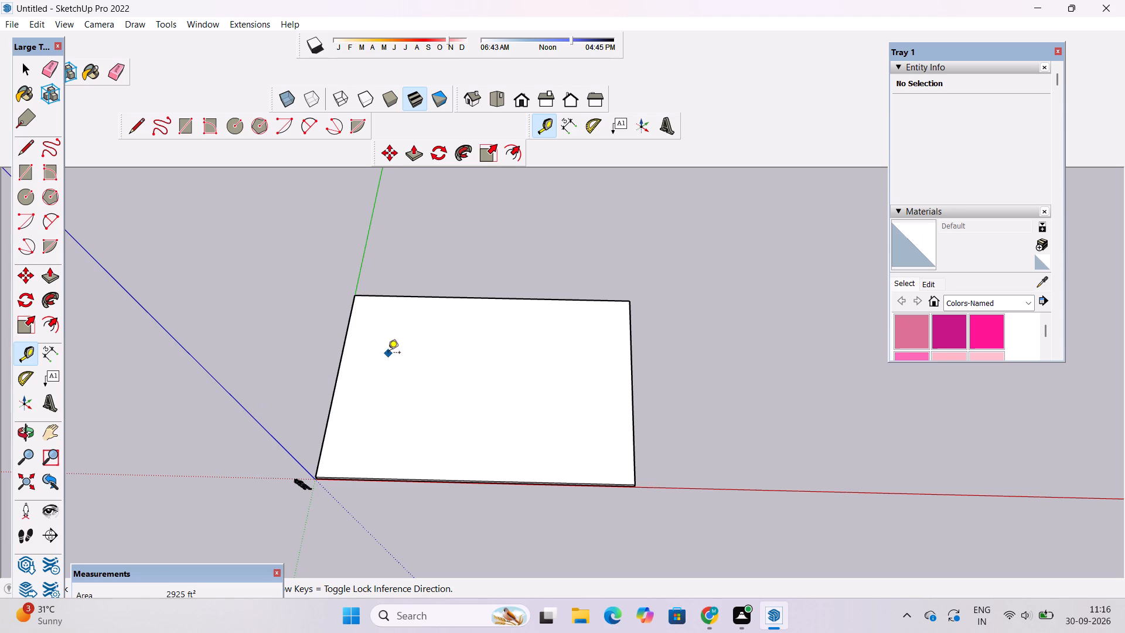
{"action": "scroll", "coordinate": [341, 372], "scroll_direction": "up", "scroll_amount": 3}
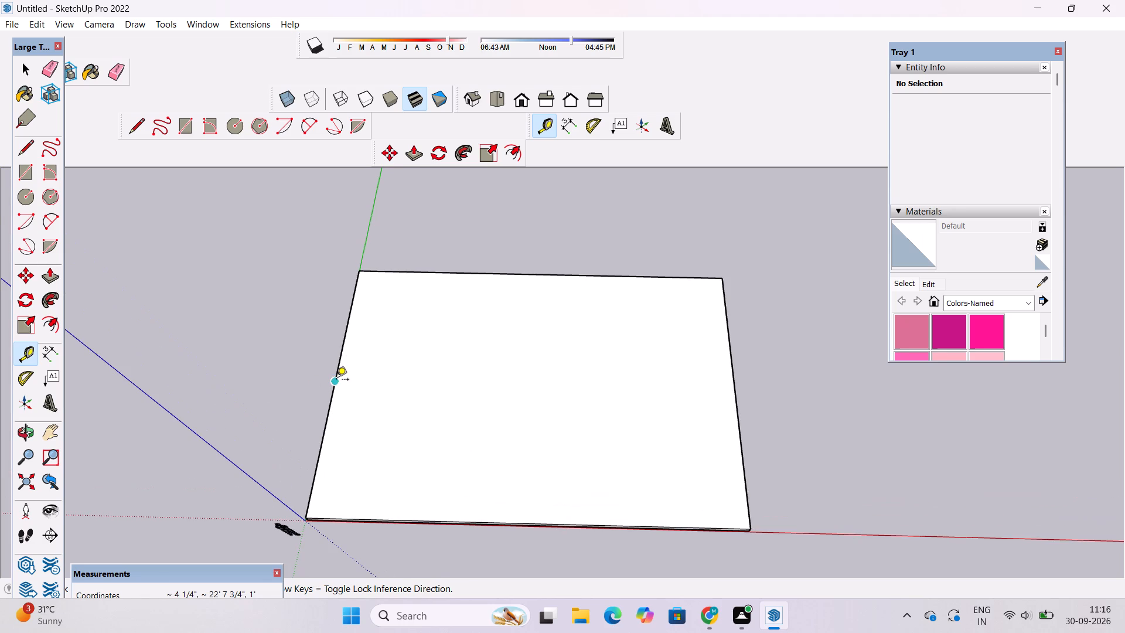
{"action": "left_click", "coordinate": [335, 382]}
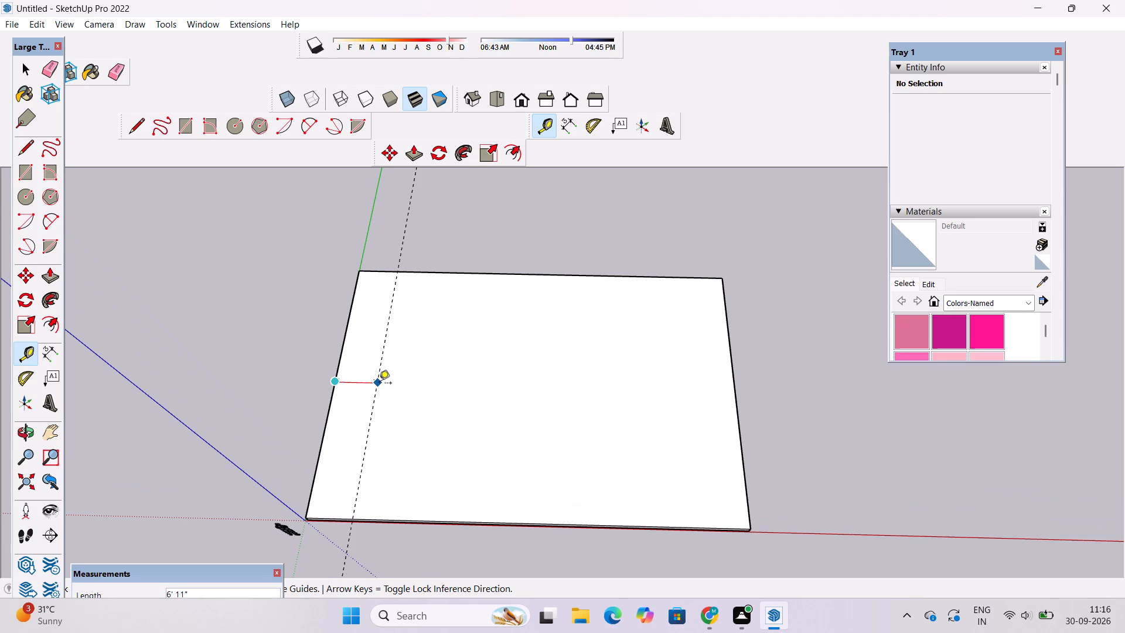
{"action": "type", "text": "1.5'"}
{"action": "key", "text": "Return"}
Place a guide line 1.5' inward from the slab's opposite 45' top edge, farthest from the origin.
{"action": "scroll", "coordinate": [363, 401], "scroll_direction": "down", "scroll_amount": 5}
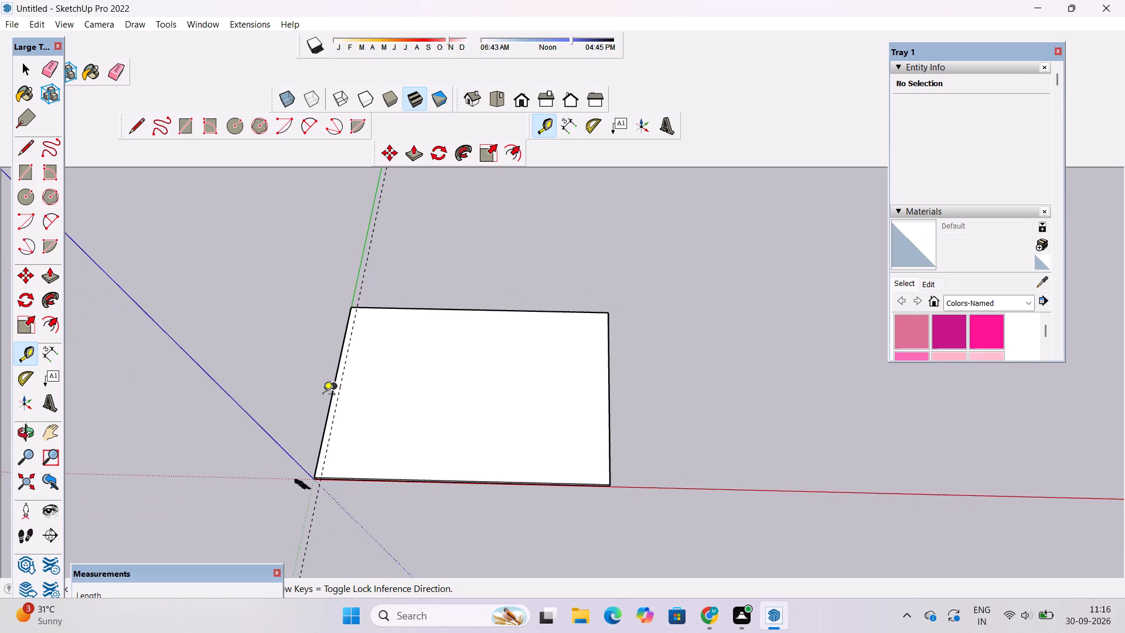
{"action": "scroll", "coordinate": [418, 330], "scroll_direction": "up", "scroll_amount": 4}
{"action": "scroll", "coordinate": [558, 363], "scroll_direction": "down", "scroll_amount": 1}
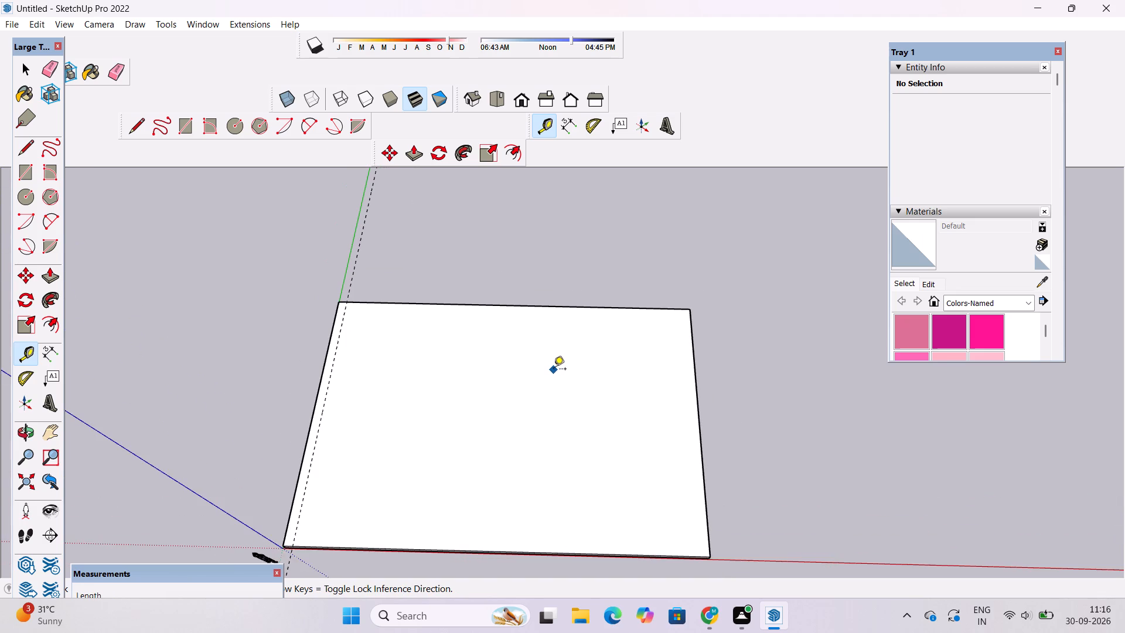
{"action": "scroll", "coordinate": [554, 370], "scroll_direction": "up", "scroll_amount": 1}
{"action": "scroll", "coordinate": [621, 338], "scroll_direction": "down", "scroll_amount": 7}
{"action": "scroll", "coordinate": [646, 392], "scroll_direction": "up", "scroll_amount": 5}
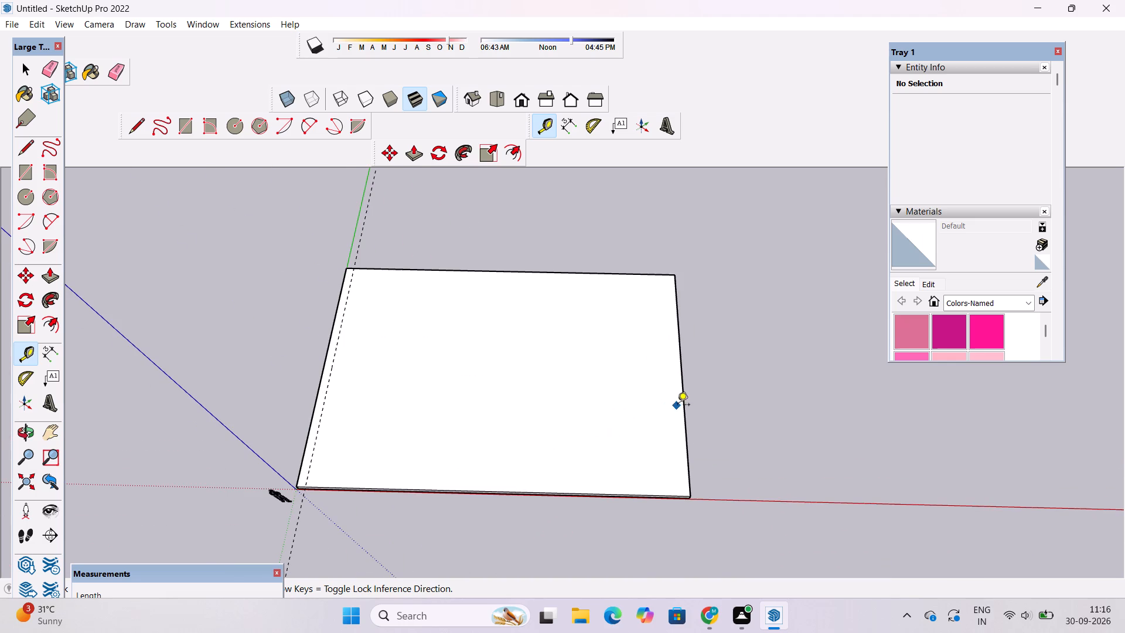
{"action": "left_click", "coordinate": [684, 399]}
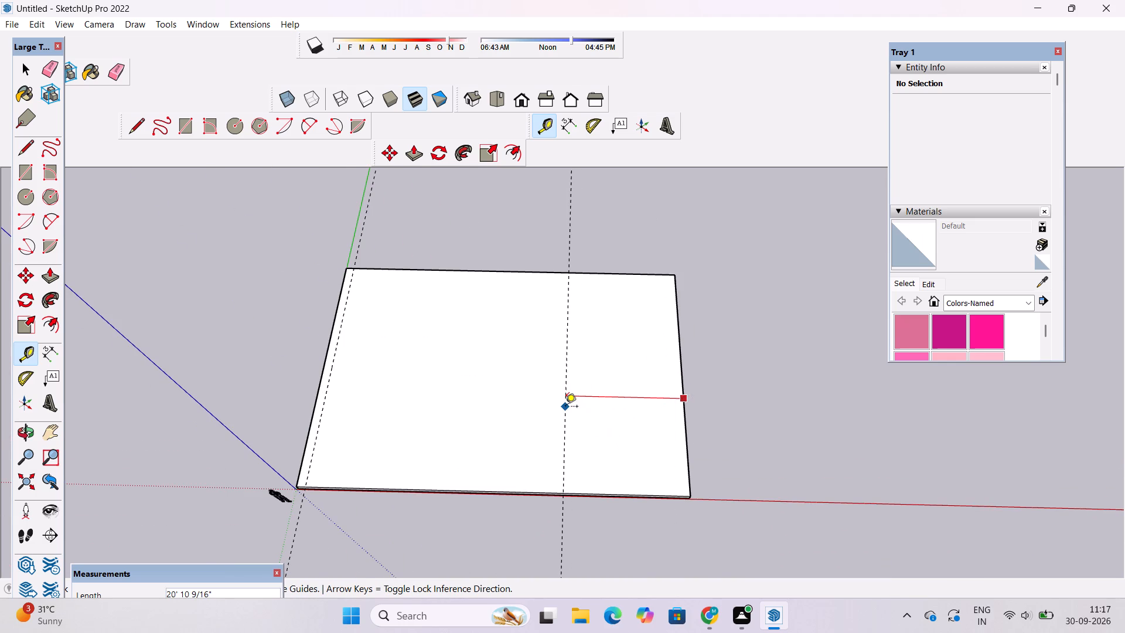
{"action": "type", "text": "1."}
{"action": "type", "text": "5'"}
{"action": "key", "text": "Return"}
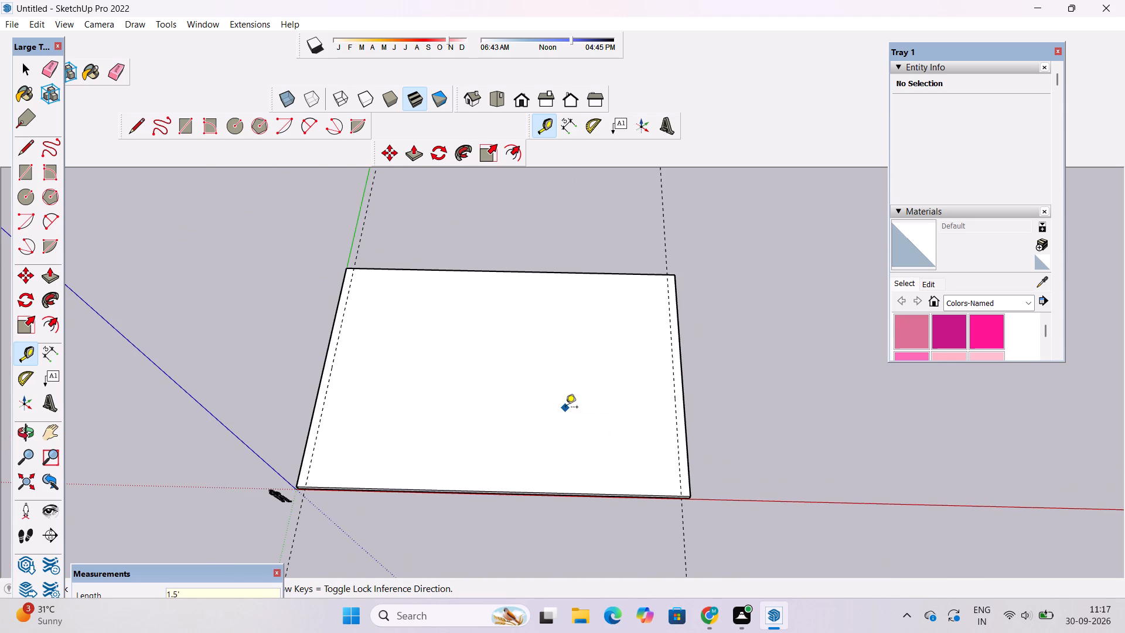
Place a guide line 1.5' inward from the slab's back 65' top edge.
{"action": "scroll", "coordinate": [560, 404], "scroll_direction": "down", "scroll_amount": 1}
{"action": "scroll", "coordinate": [537, 291], "scroll_direction": "up", "scroll_amount": 5}
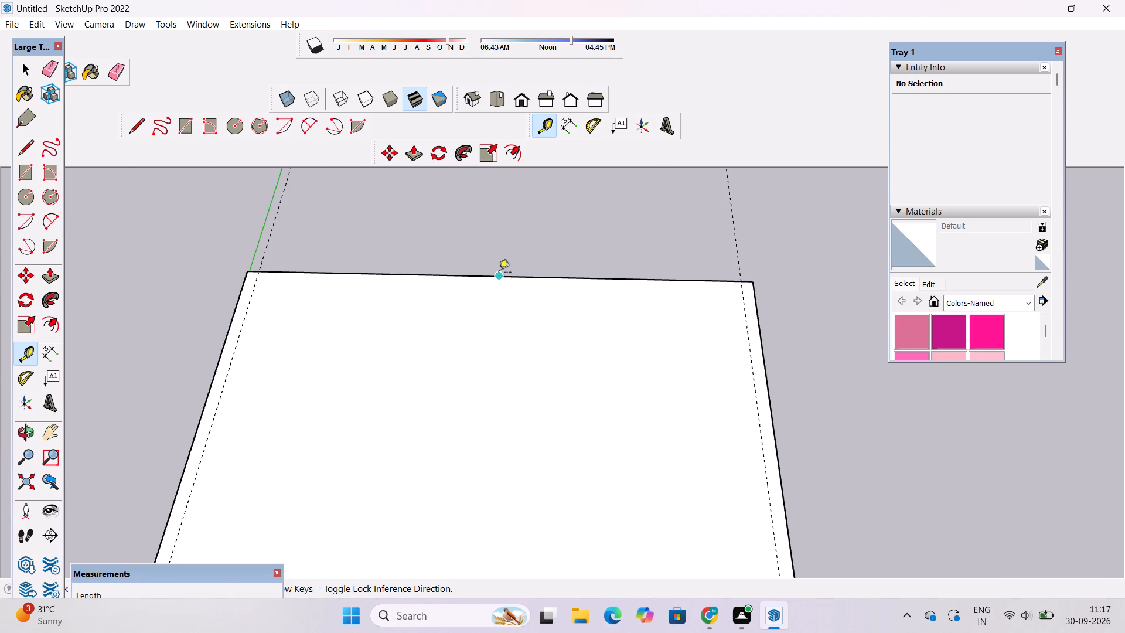
{"action": "left_click", "coordinate": [499, 275]}
{"action": "scroll", "coordinate": [500, 298], "scroll_direction": "down", "scroll_amount": 1}
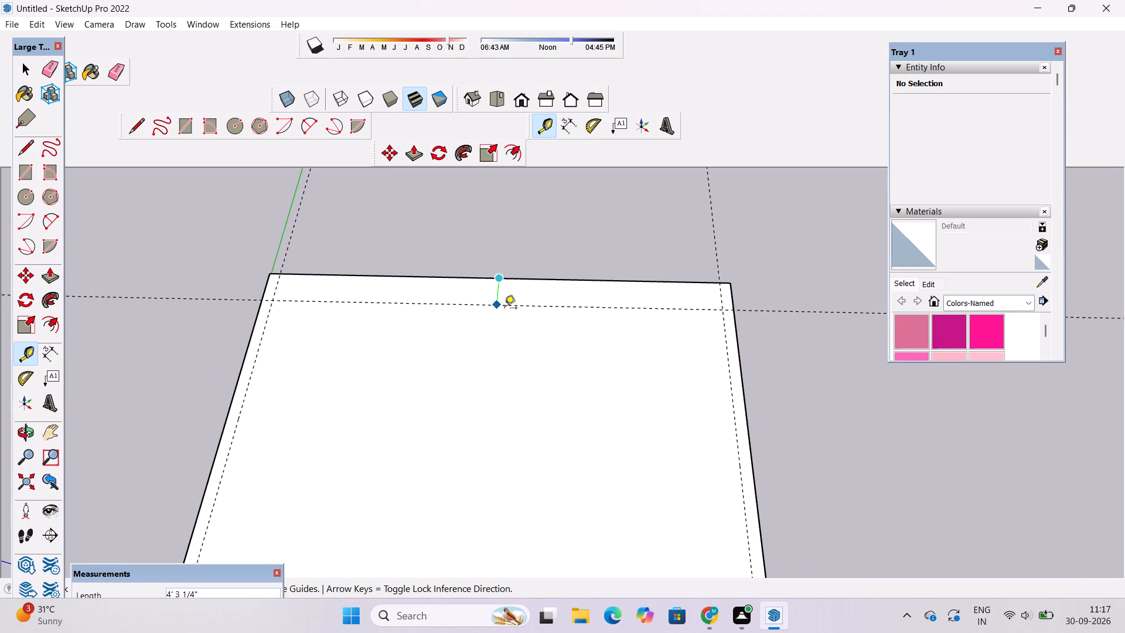
{"action": "type", "text": "1.5'"}
{"action": "key", "text": "Return"}
Place a guide line 1.5' inward from the slab's front 65' top edge along the red axis.
{"action": "scroll", "coordinate": [471, 344], "scroll_direction": "down", "scroll_amount": 10}
{"action": "scroll", "coordinate": [442, 455], "scroll_direction": "up", "scroll_amount": 2}
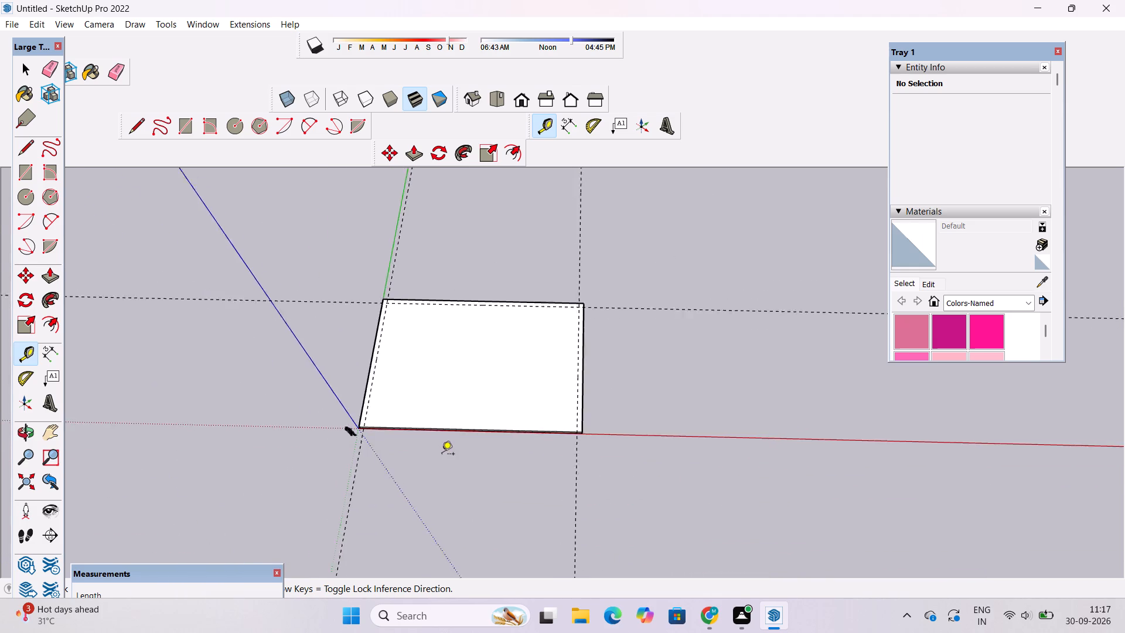
{"action": "scroll", "coordinate": [442, 455], "scroll_direction": "up", "scroll_amount": 14}
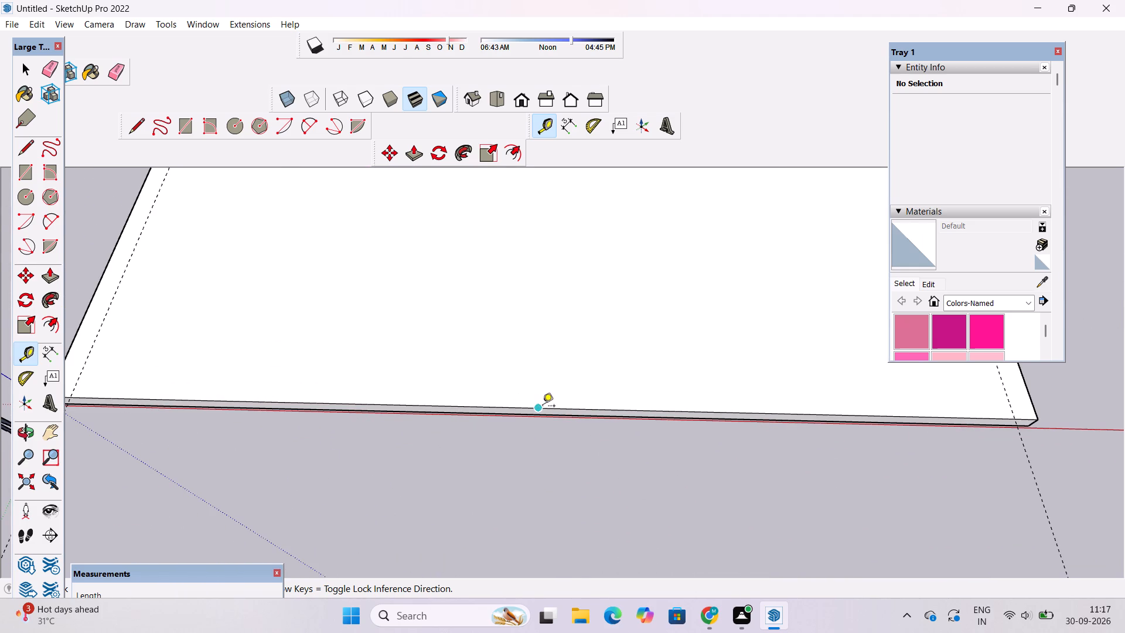
{"action": "left_click", "coordinate": [536, 408]}
{"action": "scroll", "coordinate": [535, 390], "scroll_direction": "down", "scroll_amount": 5}
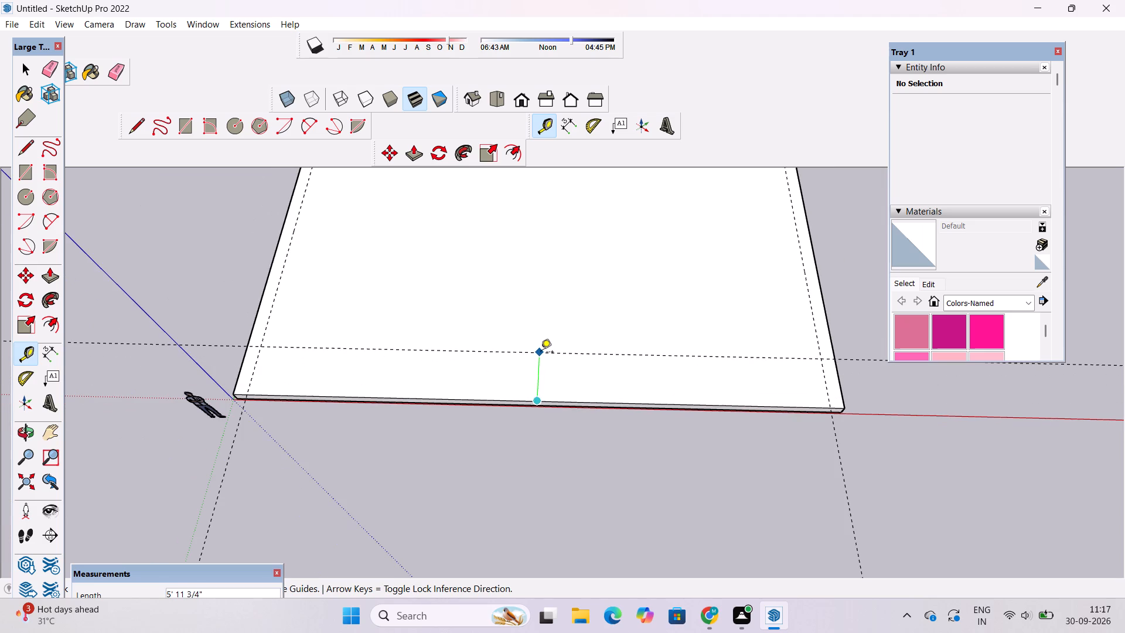
{"action": "type", "text": "1.5"}
{"action": "key", "text": "apostrophe"}
{"action": "key", "text": "Return"}
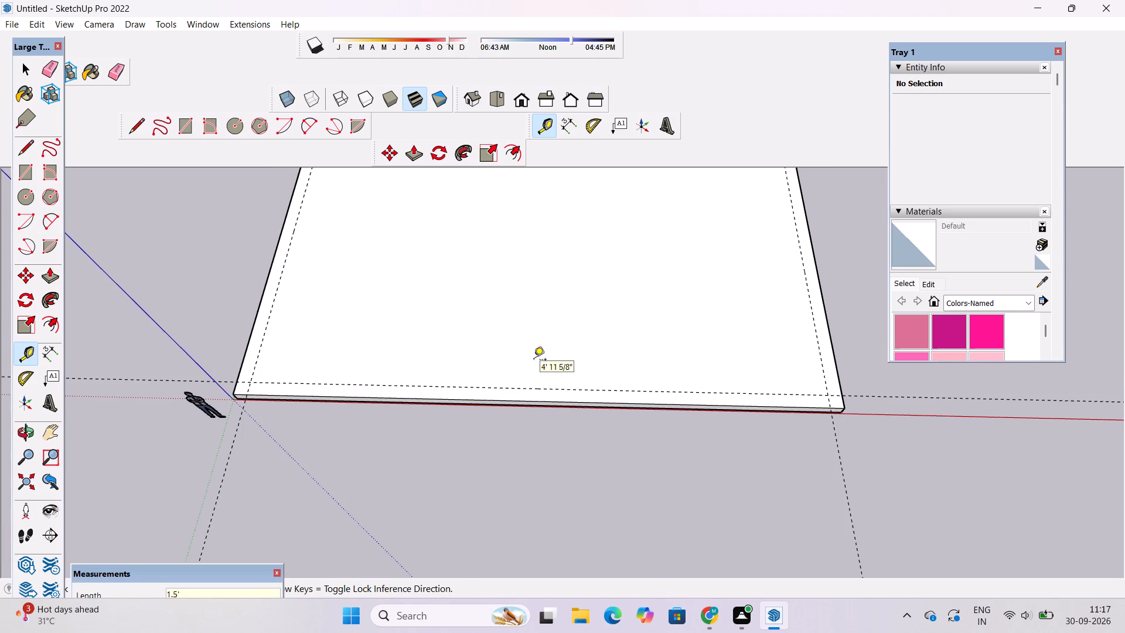
{"action": "scroll", "coordinate": [482, 377], "scroll_direction": "down", "scroll_amount": 4}
{"action": "key", "text": "space"}
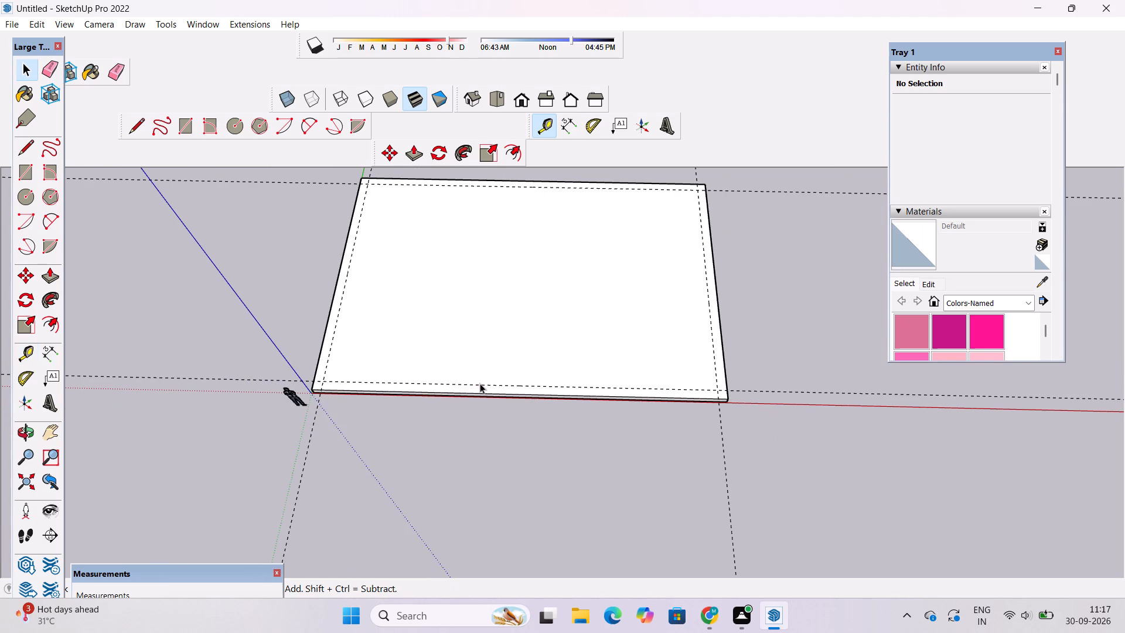
Draw a 62' by 42' rectangle on the slab's top face between opposite guide intersections.
{"action": "key", "text": "r"}
{"action": "scroll", "coordinate": [480, 384], "scroll_direction": "down", "scroll_amount": 4}
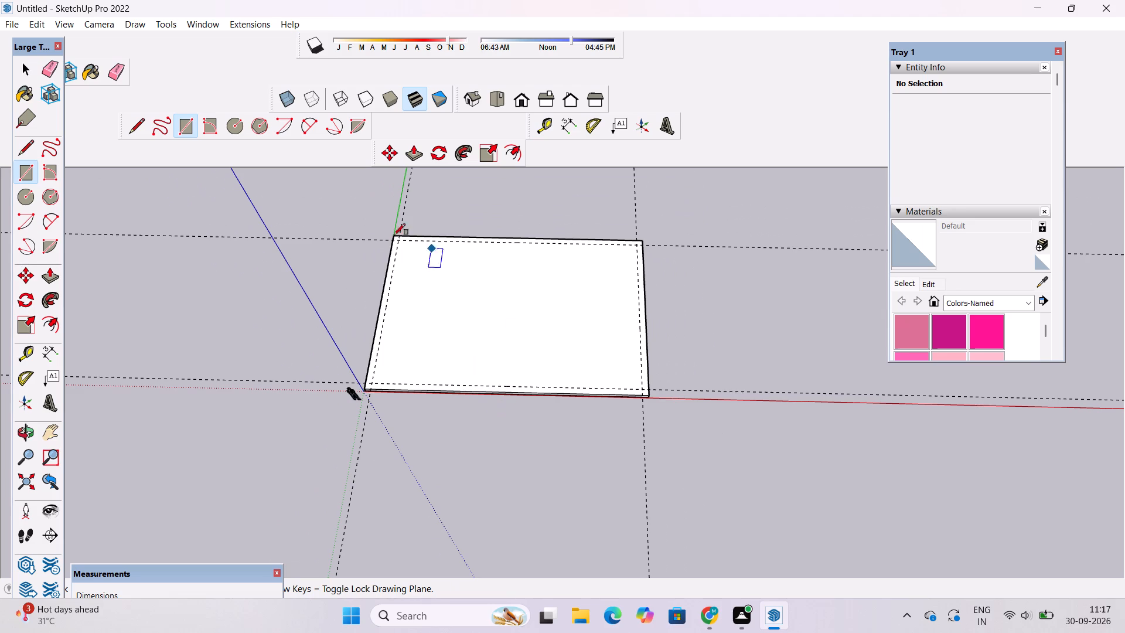
{"action": "scroll", "coordinate": [393, 251], "scroll_direction": "up", "scroll_amount": 15}
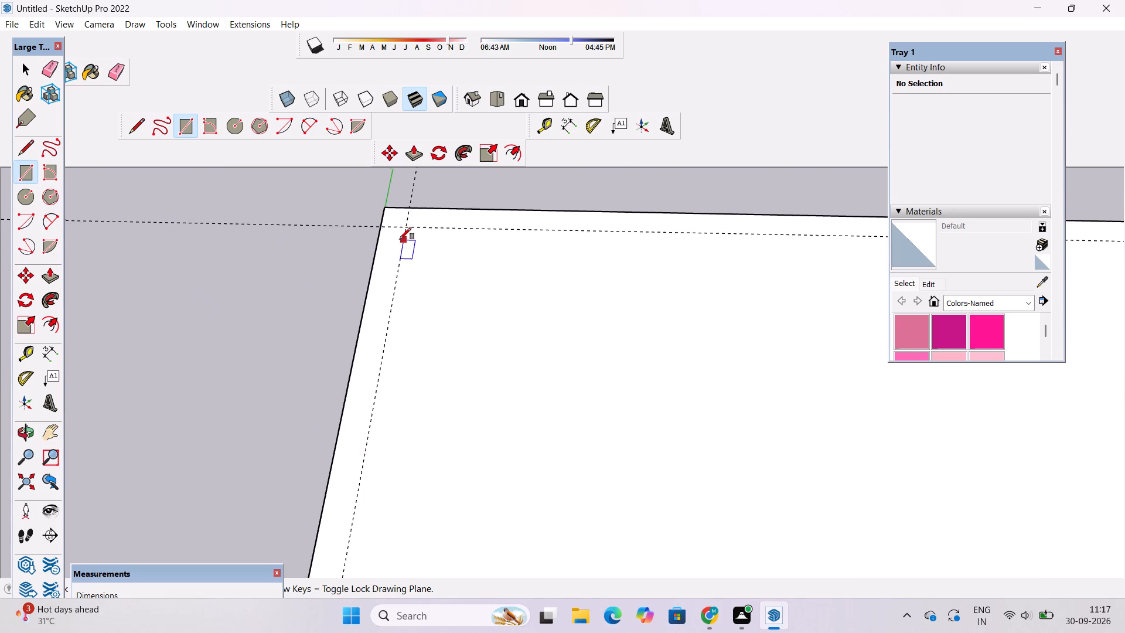
{"action": "scroll", "coordinate": [400, 239], "scroll_direction": "up", "scroll_amount": 4}
{"action": "left_click", "coordinate": [412, 220]}
{"action": "scroll", "coordinate": [438, 280], "scroll_direction": "down", "scroll_amount": 4}
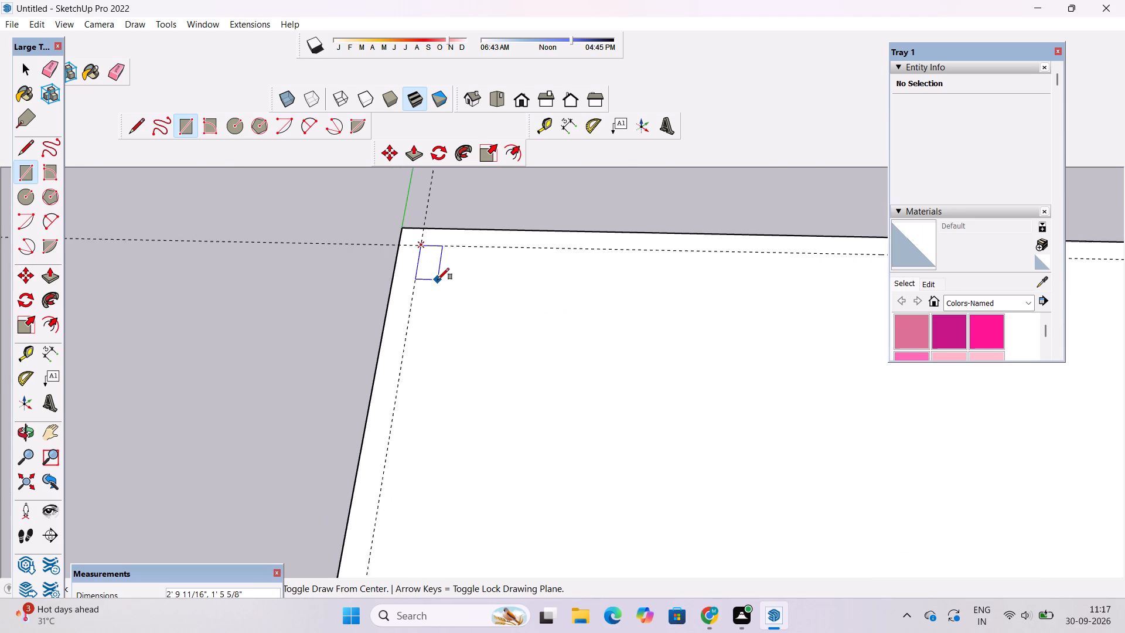
{"action": "scroll", "coordinate": [438, 280], "scroll_direction": "down", "scroll_amount": 13}
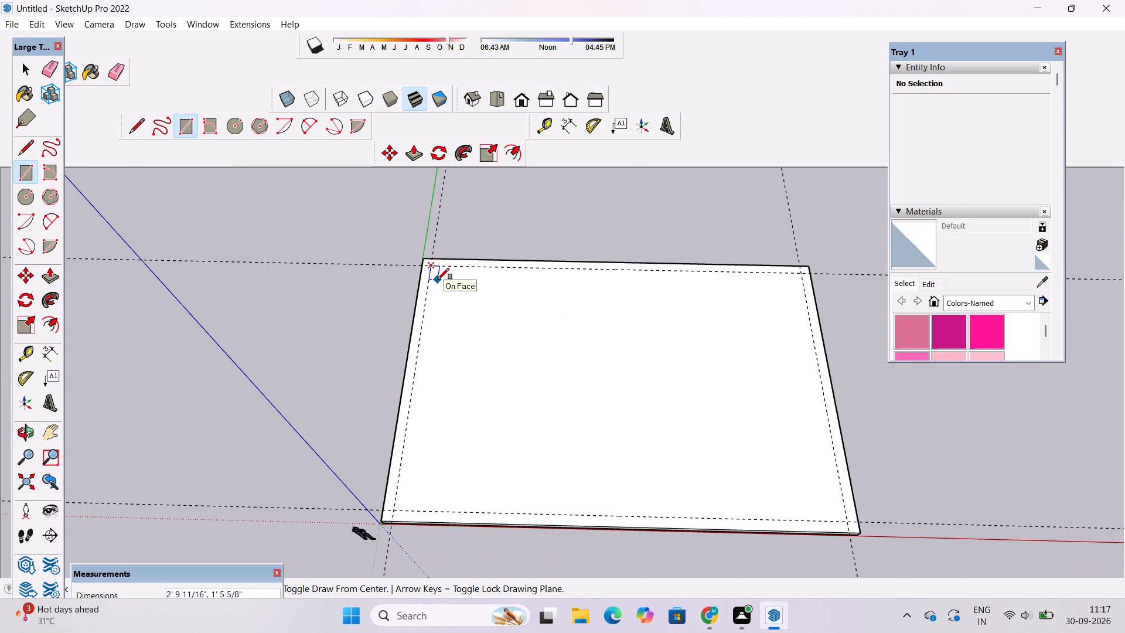
{"action": "scroll", "coordinate": [514, 372], "scroll_direction": "up", "scroll_amount": 5}
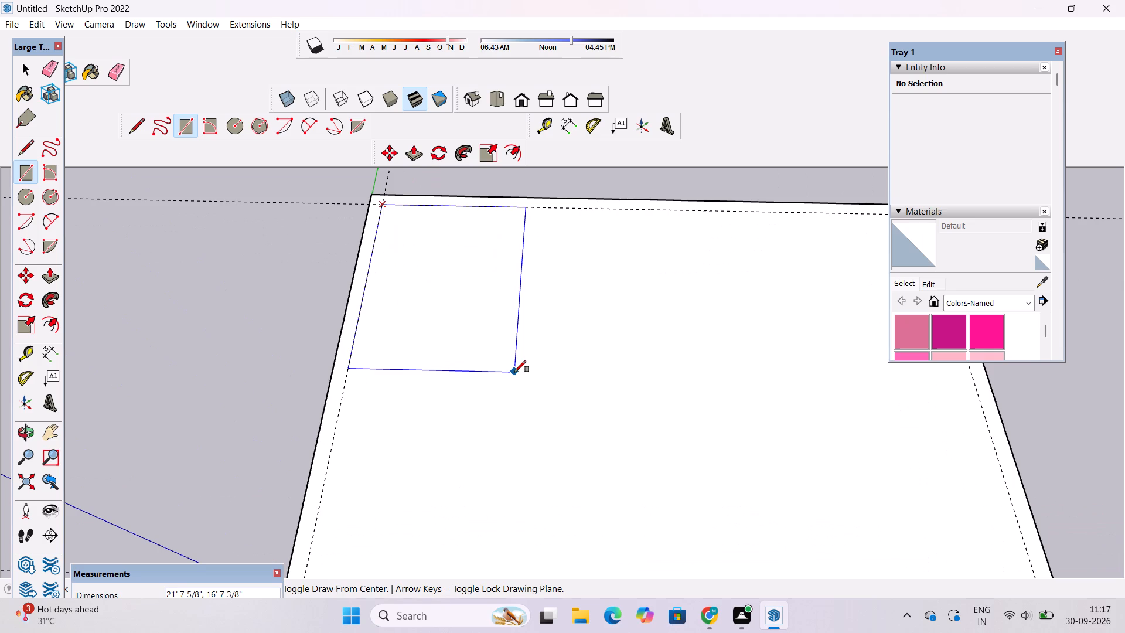
{"action": "scroll", "coordinate": [504, 349], "scroll_direction": "down", "scroll_amount": 3}
{"action": "scroll", "coordinate": [506, 352], "scroll_direction": "up", "scroll_amount": 3}
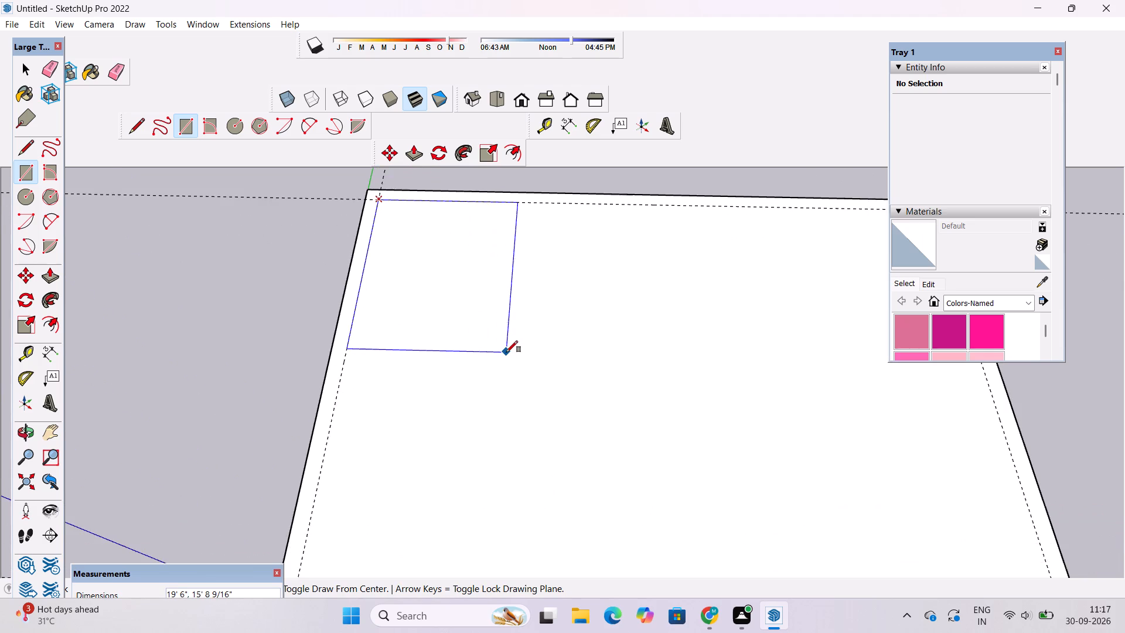
{"action": "scroll", "coordinate": [458, 336], "scroll_direction": "down", "scroll_amount": 12}
{"action": "scroll", "coordinate": [587, 386], "scroll_direction": "up", "scroll_amount": 11}
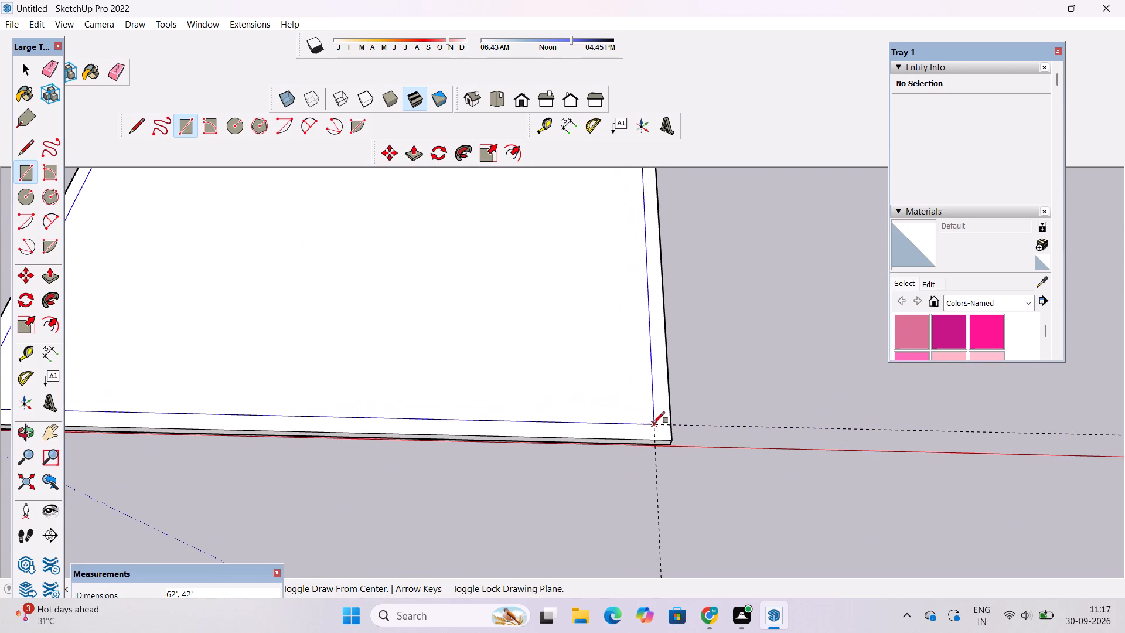
{"action": "left_click", "coordinate": [653, 423]}
{"action": "scroll", "coordinate": [646, 427], "scroll_direction": "down", "scroll_amount": 3}
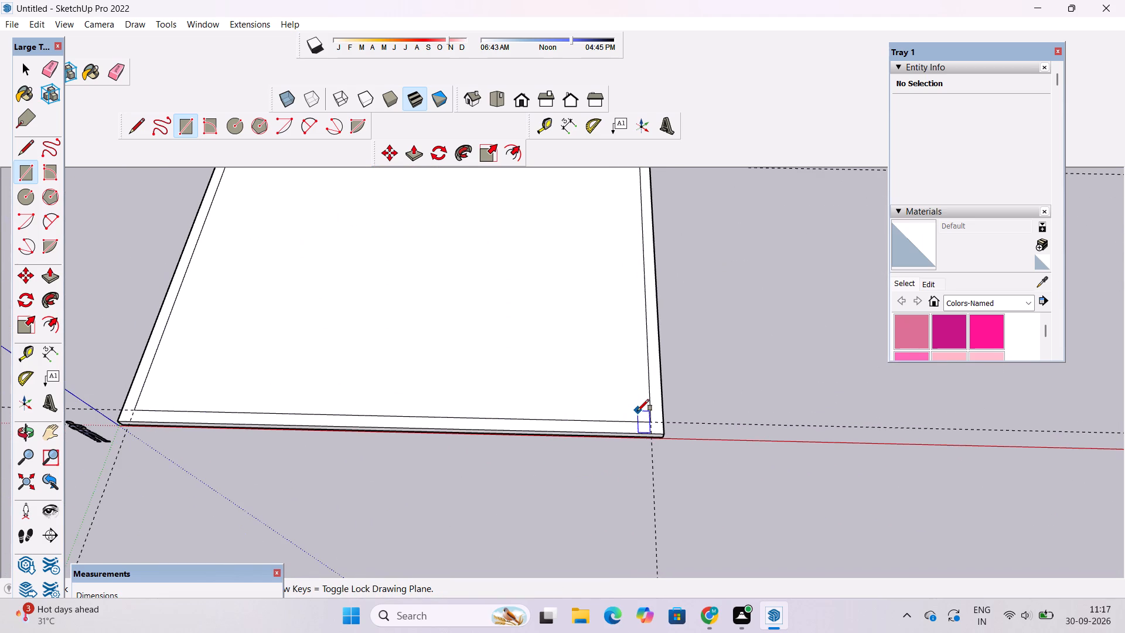
{"action": "scroll", "coordinate": [636, 412], "scroll_direction": "down", "scroll_amount": 3}
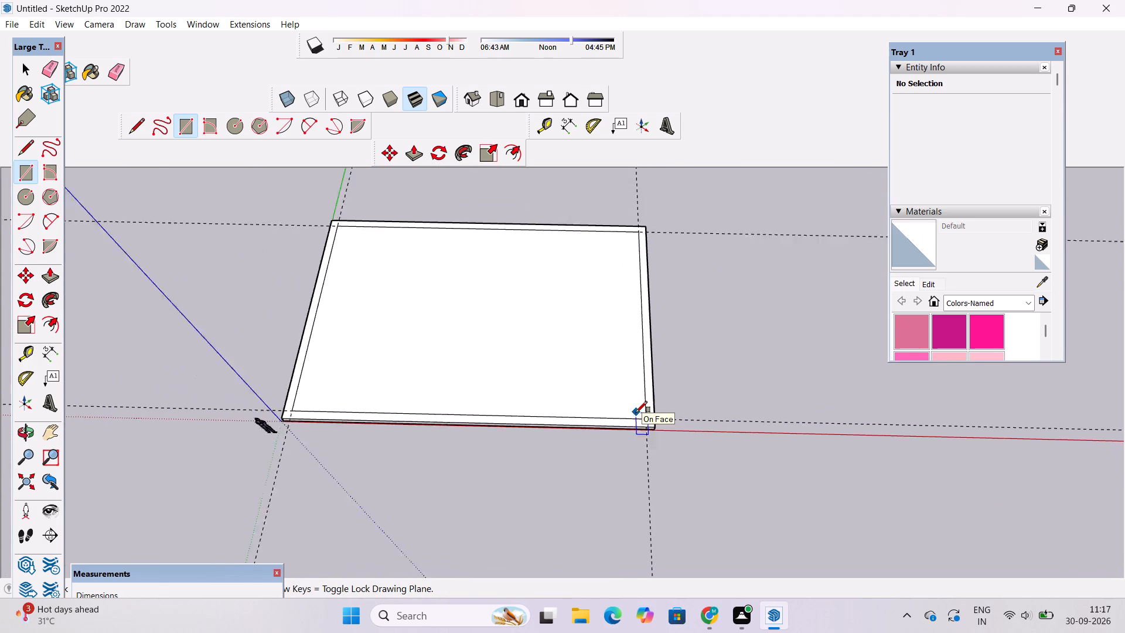
{"action": "scroll", "coordinate": [636, 413], "scroll_direction": "down", "scroll_amount": 3}
{"action": "key", "text": "space"}
Erase all four guide lines around the inset rectangle.
{"action": "key", "text": "e"}
{"action": "scroll", "coordinate": [614, 403], "scroll_direction": "down", "scroll_amount": 3}
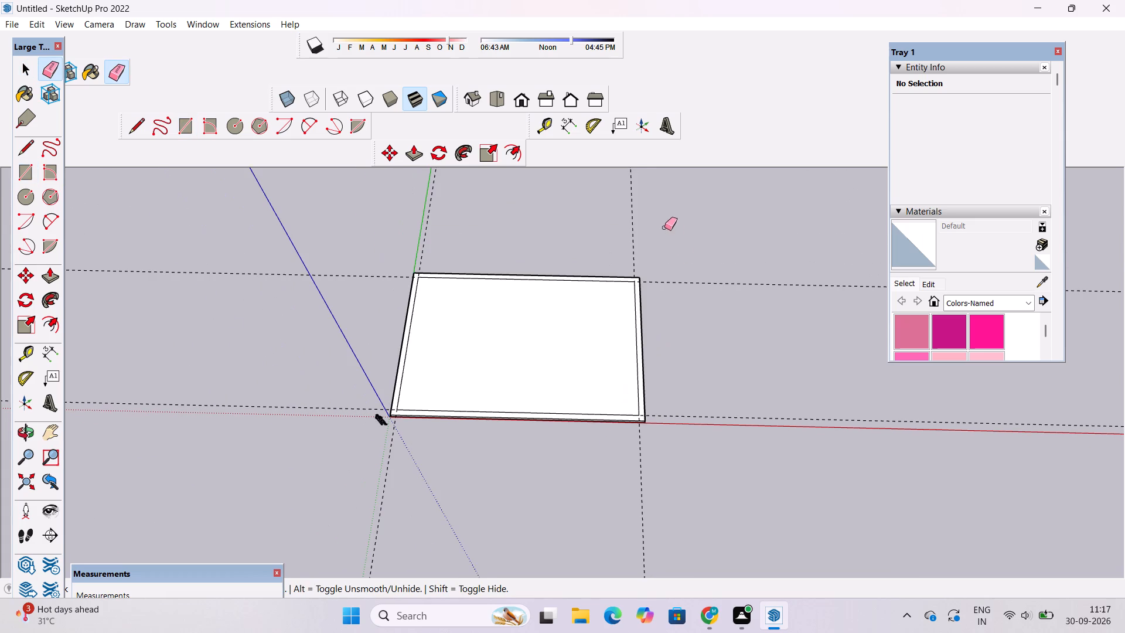
{"action": "left_click_drag", "start_coordinate": [628, 254], "coordinate": [697, 352]}
{"action": "left_click_drag", "start_coordinate": [479, 208], "coordinate": [424, 236]}
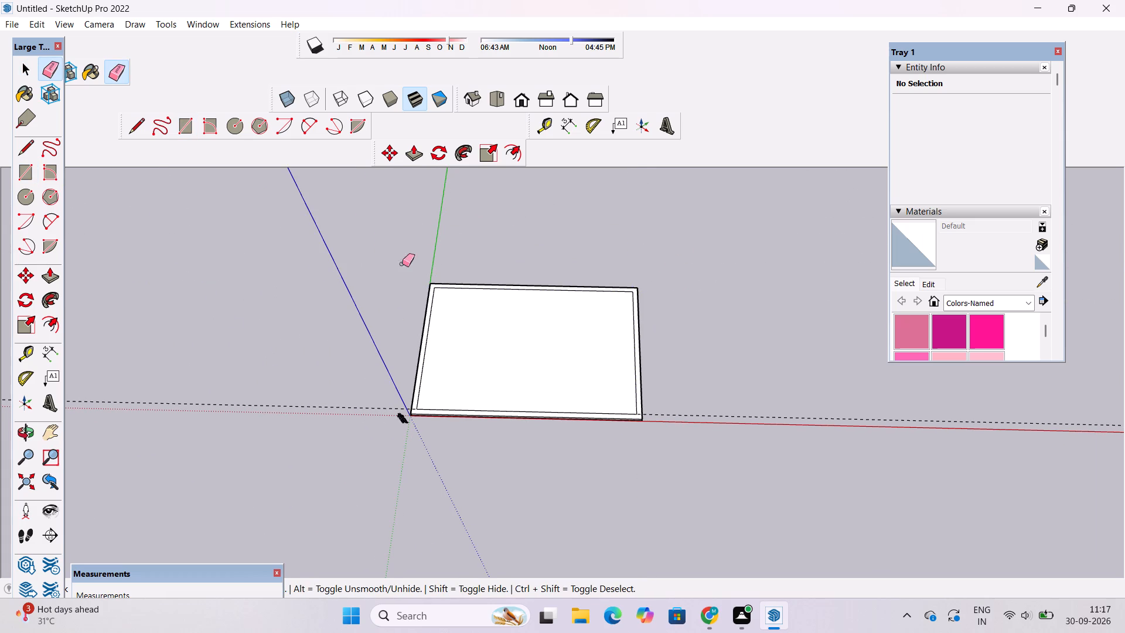
{"action": "left_click_drag", "start_coordinate": [353, 352], "coordinate": [354, 411]}
Examine the slab with its inset rectangle from several angles, including the short side away from the origin.
{"action": "scroll", "coordinate": [391, 421], "scroll_direction": "up", "scroll_amount": 5}
{"action": "key", "text": "o"}
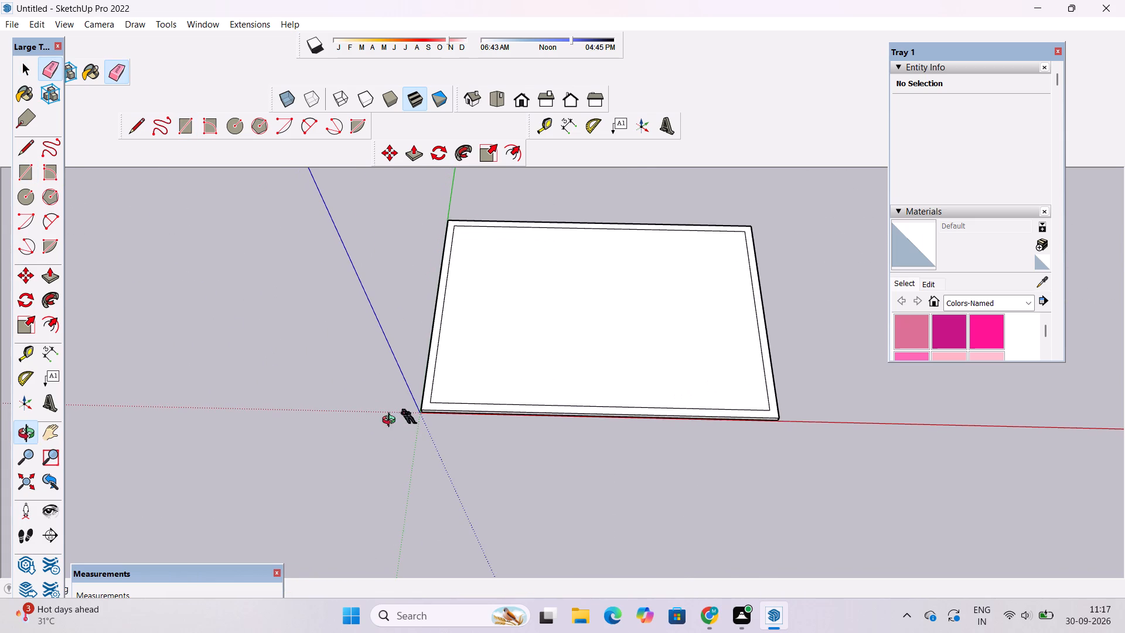
{"action": "left_click_drag", "start_coordinate": [528, 458], "coordinate": [562, 393]}
{"action": "left_click_drag", "start_coordinate": [571, 412], "coordinate": [482, 429]}
{"action": "left_click_drag", "start_coordinate": [482, 437], "coordinate": [402, 470]}
{"action": "scroll", "coordinate": [444, 397], "scroll_direction": "up", "scroll_amount": 2}
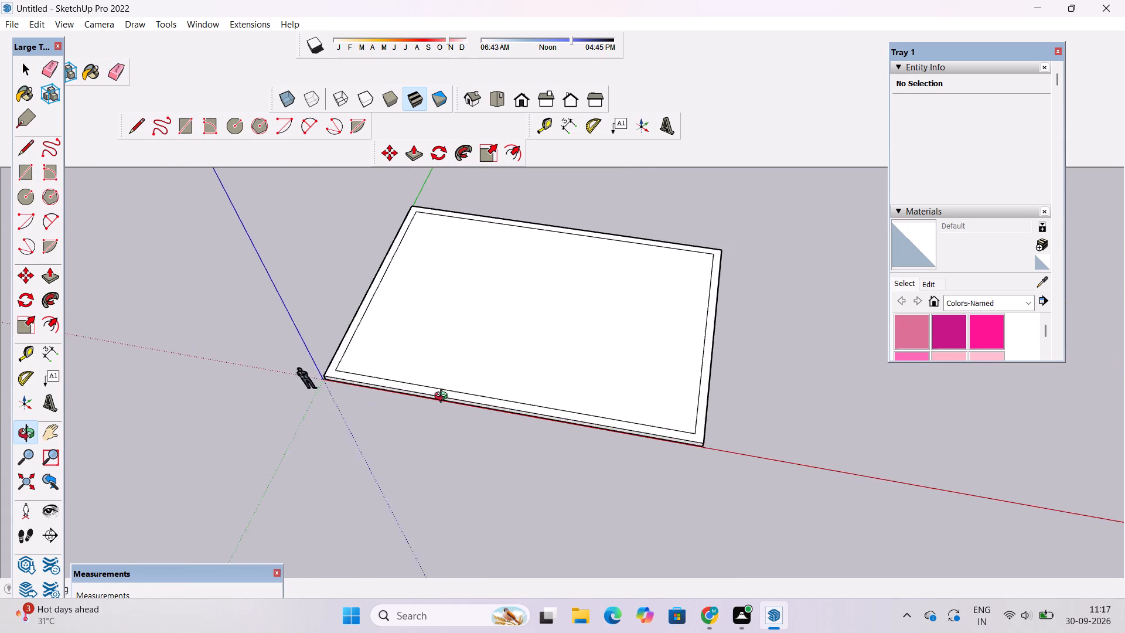
{"action": "scroll", "coordinate": [444, 397], "scroll_direction": "up", "scroll_amount": 1}
{"action": "left_click_drag", "start_coordinate": [439, 412], "coordinate": [500, 377]}
{"action": "left_click_drag", "start_coordinate": [459, 394], "coordinate": [302, 471], "text": "shift"}
{"action": "scroll", "coordinate": [301, 464], "scroll_direction": "up", "scroll_amount": 5}
{"action": "scroll", "coordinate": [301, 464], "scroll_direction": "down", "scroll_amount": 7}
{"action": "left_click_drag", "start_coordinate": [347, 465], "coordinate": [346, 464]}
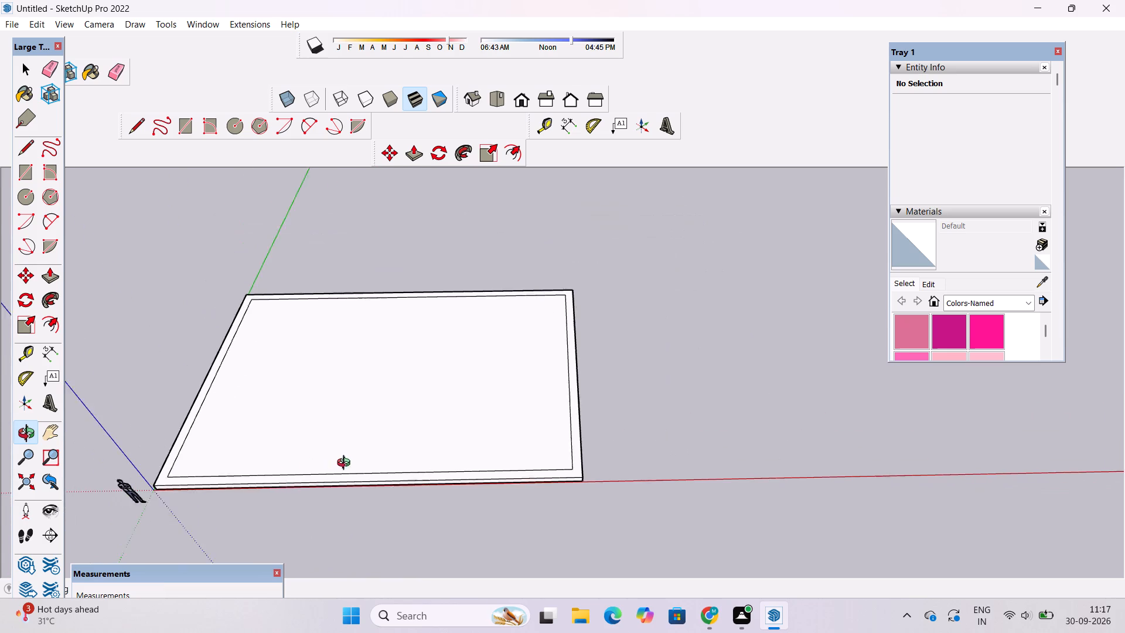
{"action": "left_click_drag", "start_coordinate": [346, 464], "coordinate": [330, 430]}
{"action": "scroll", "coordinate": [337, 426], "scroll_direction": "up", "scroll_amount": 4}
{"action": "left_click_drag", "start_coordinate": [589, 425], "coordinate": [204, 396]}
{"action": "left_click_drag", "start_coordinate": [305, 457], "coordinate": [309, 368]}
{"action": "left_click_drag", "start_coordinate": [314, 399], "coordinate": [322, 409]}
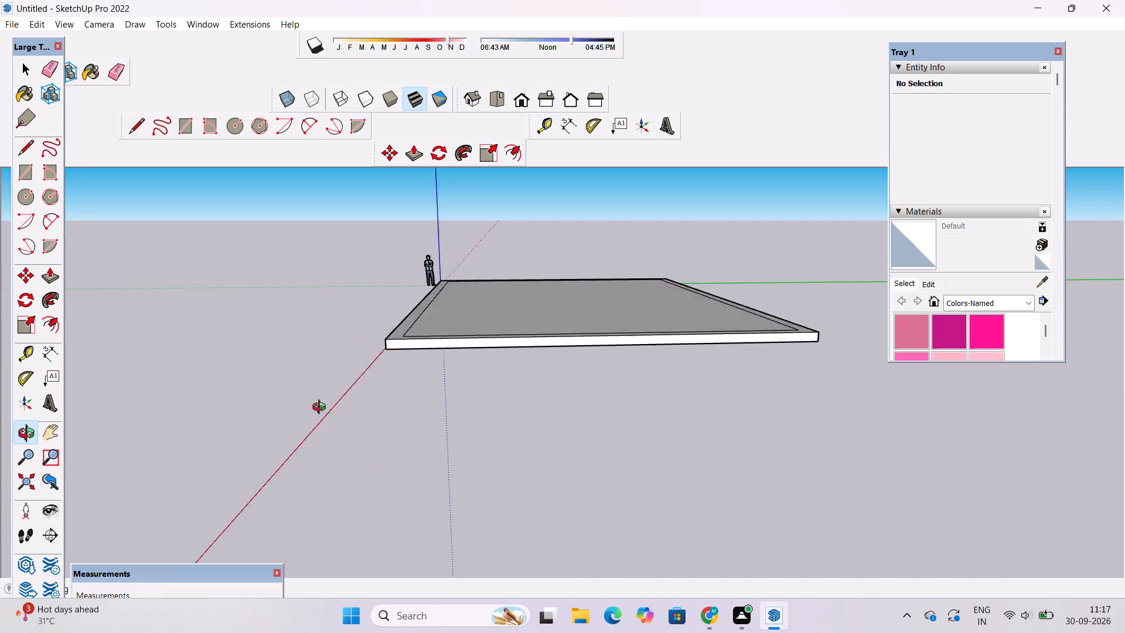
{"action": "left_click_drag", "start_coordinate": [322, 409], "coordinate": [293, 440]}
Push/Pull the slab's short side face farthest from the origin outward by 10' along the red axis.
{"action": "scroll", "coordinate": [596, 403], "scroll_direction": "up", "scroll_amount": 8, "text": "shift"}
{"action": "left_click", "coordinate": [540, 390], "text": "shift"}
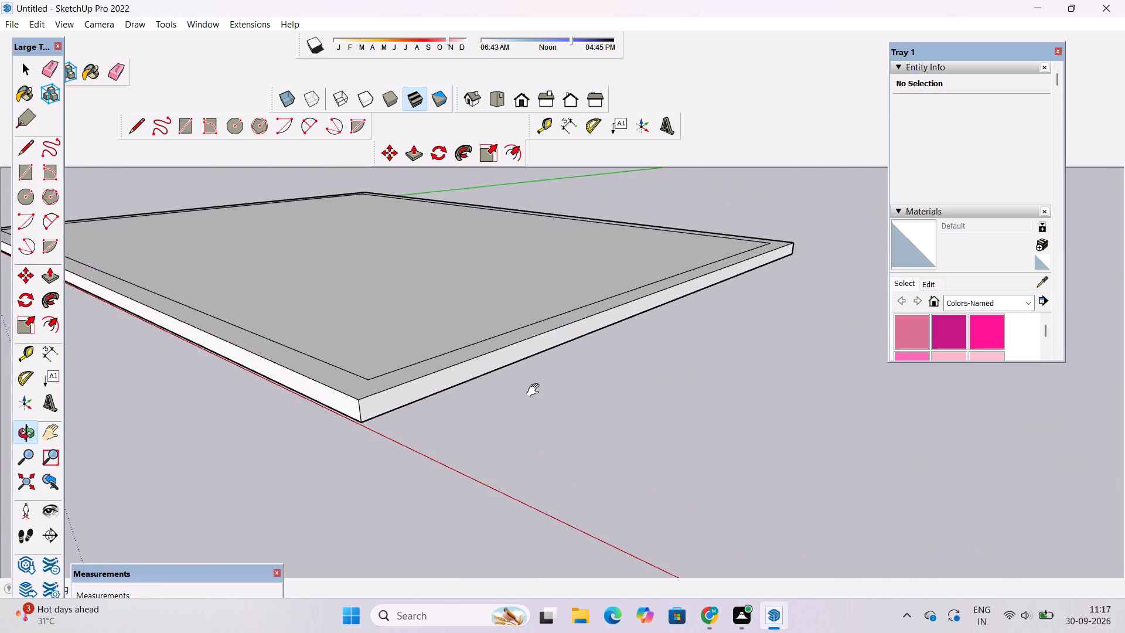
{"action": "scroll", "coordinate": [530, 389], "scroll_direction": "down", "scroll_amount": 2}
{"action": "key", "text": "p"}
{"action": "left_click", "coordinate": [504, 363]}
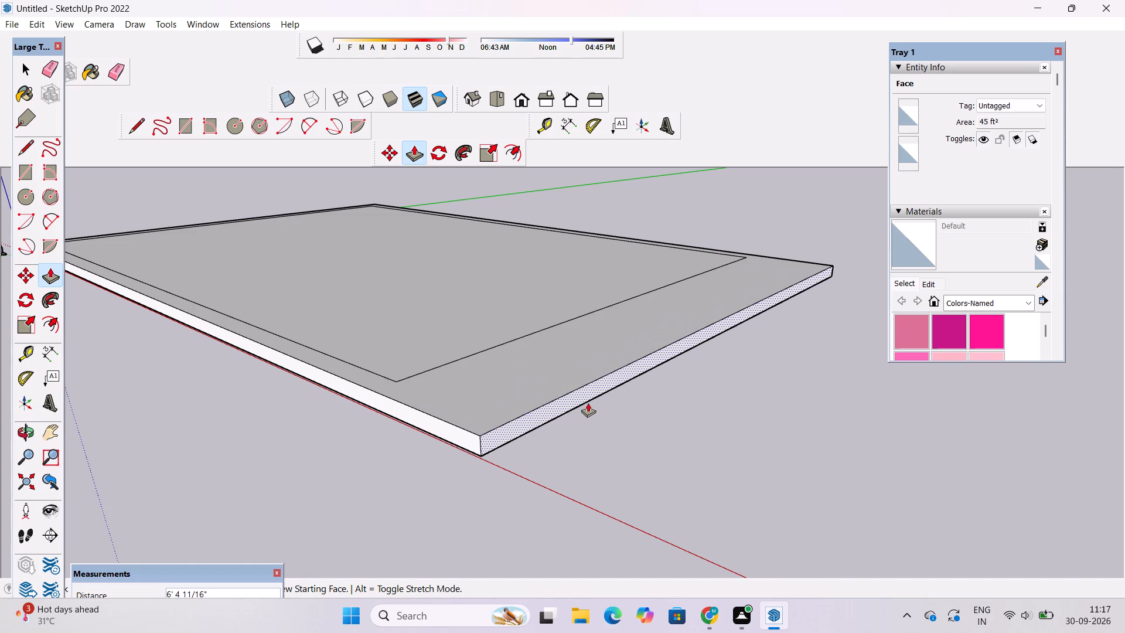
{"action": "key", "text": "1"}
{"action": "type", "text": "0'"}
{"action": "key", "text": "Return"}
{"action": "key", "text": "o"}
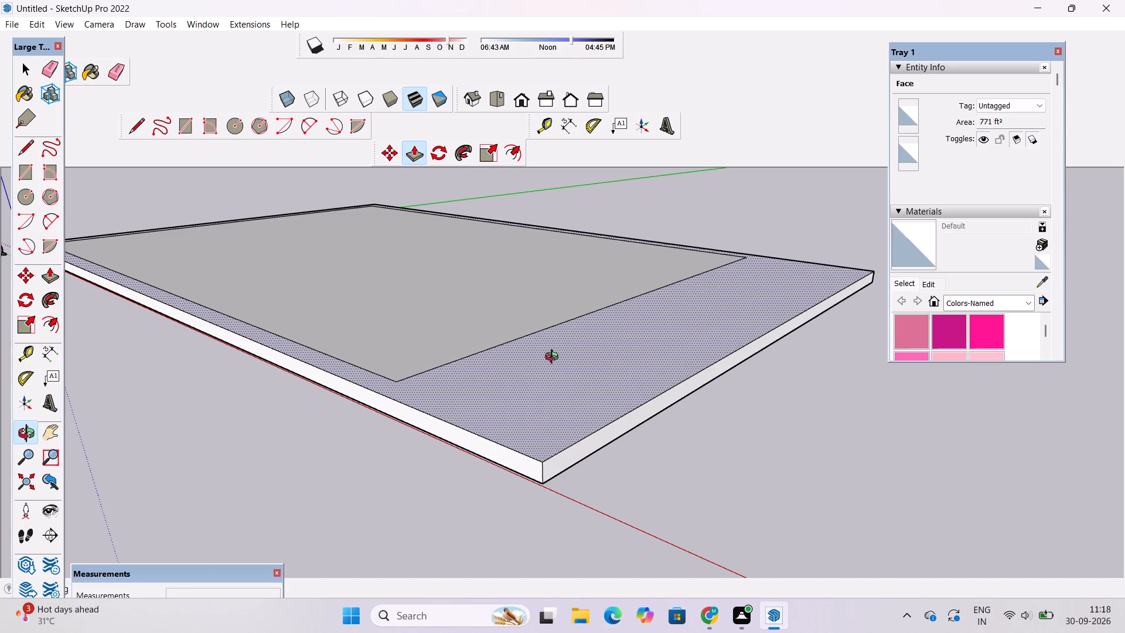
{"action": "key", "text": "space"}
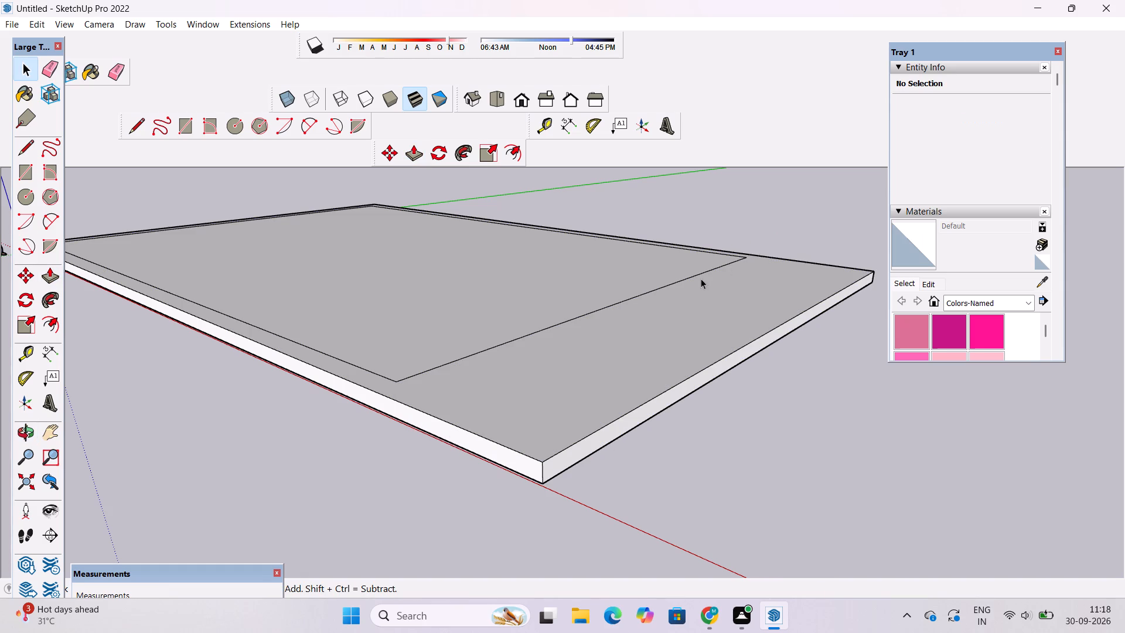
Move the inset rectangle's 42' edge farthest from the origin about 10' outward along the red axis, toward the slab's extended end.
{"action": "left_click", "coordinate": [702, 273]}
{"action": "key", "text": "m"}
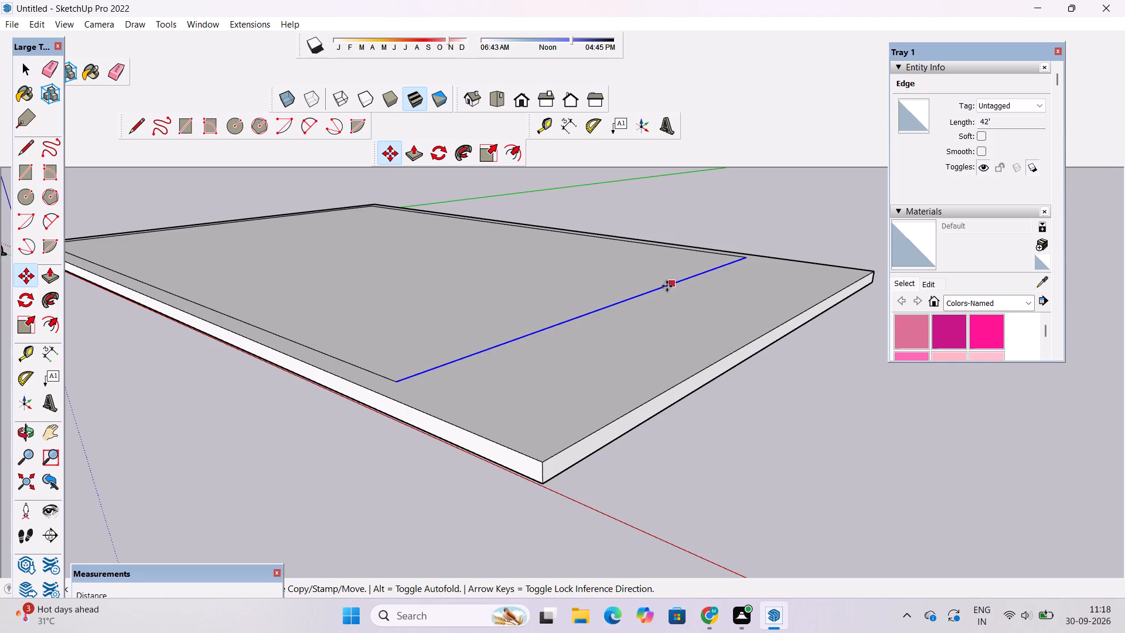
{"action": "left_click", "coordinate": [623, 300]}
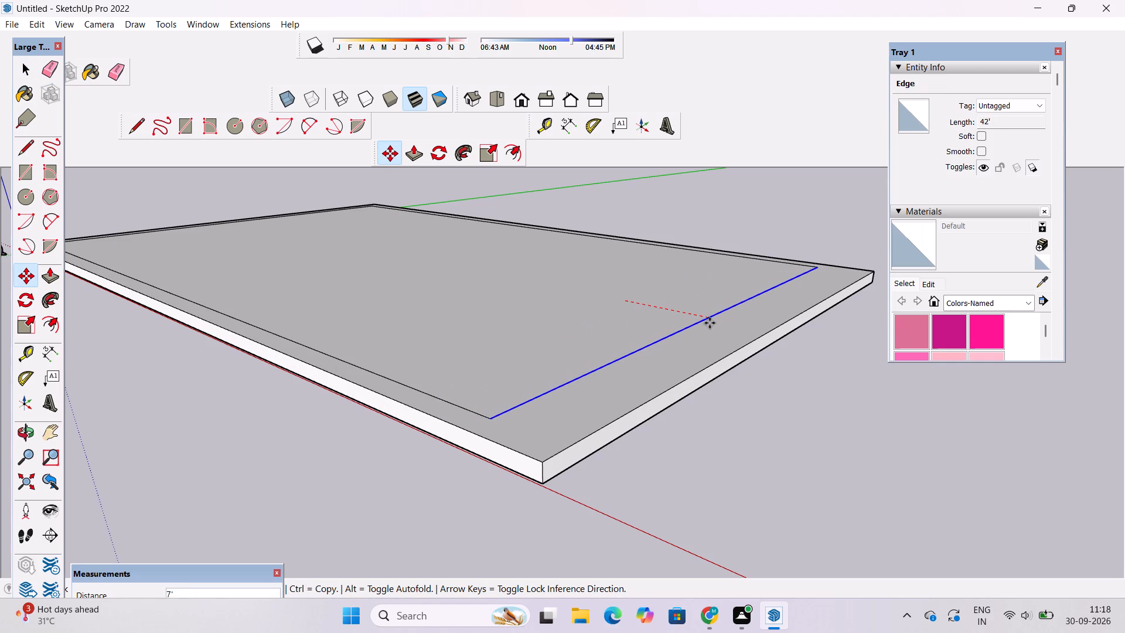
{"action": "left_click", "coordinate": [751, 320]}
{"action": "key", "text": "space"}
Examine the extended slab and its lengthened inset outline from several angles and distances.
{"action": "type", "text": "O"}
{"action": "scroll", "coordinate": [618, 291], "scroll_direction": "down", "scroll_amount": 6}
{"action": "left_click_drag", "start_coordinate": [564, 315], "coordinate": [710, 468]}
{"action": "scroll", "coordinate": [660, 397], "scroll_direction": "down", "scroll_amount": 5}
{"action": "left_click_drag", "start_coordinate": [601, 393], "coordinate": [640, 388]}
{"action": "left_click_drag", "start_coordinate": [615, 413], "coordinate": [640, 458]}
{"action": "key", "text": "space"}
{"action": "left_click", "coordinate": [636, 468]}
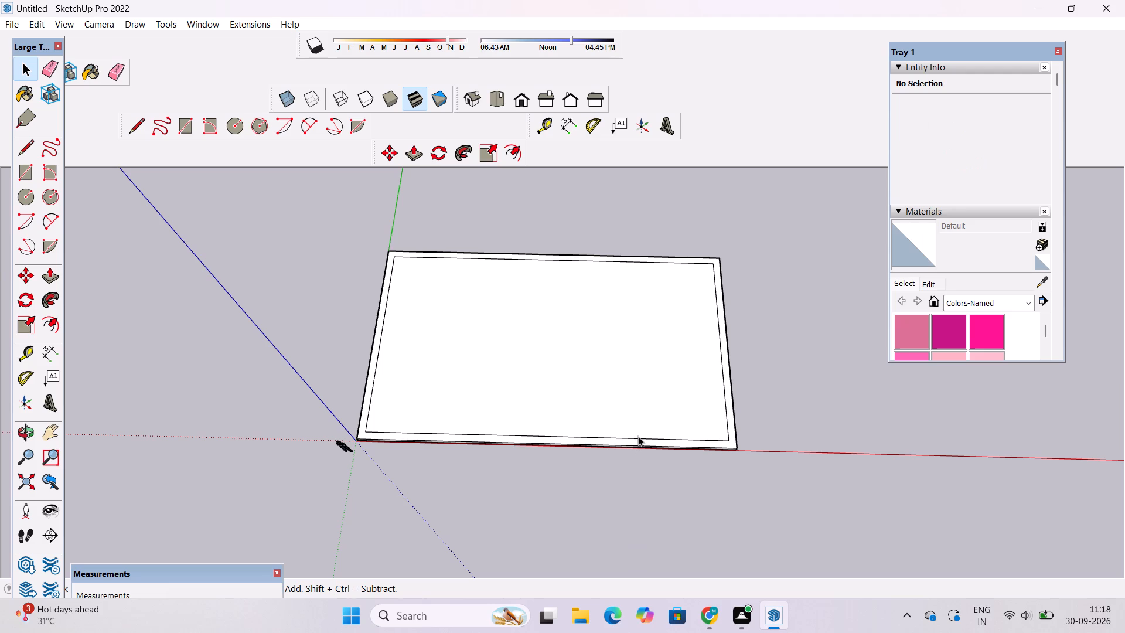
{"action": "key", "text": "o"}
{"action": "scroll", "coordinate": [638, 436], "scroll_direction": "down", "scroll_amount": 3}
{"action": "left_click_drag", "start_coordinate": [602, 484], "coordinate": [598, 411]}
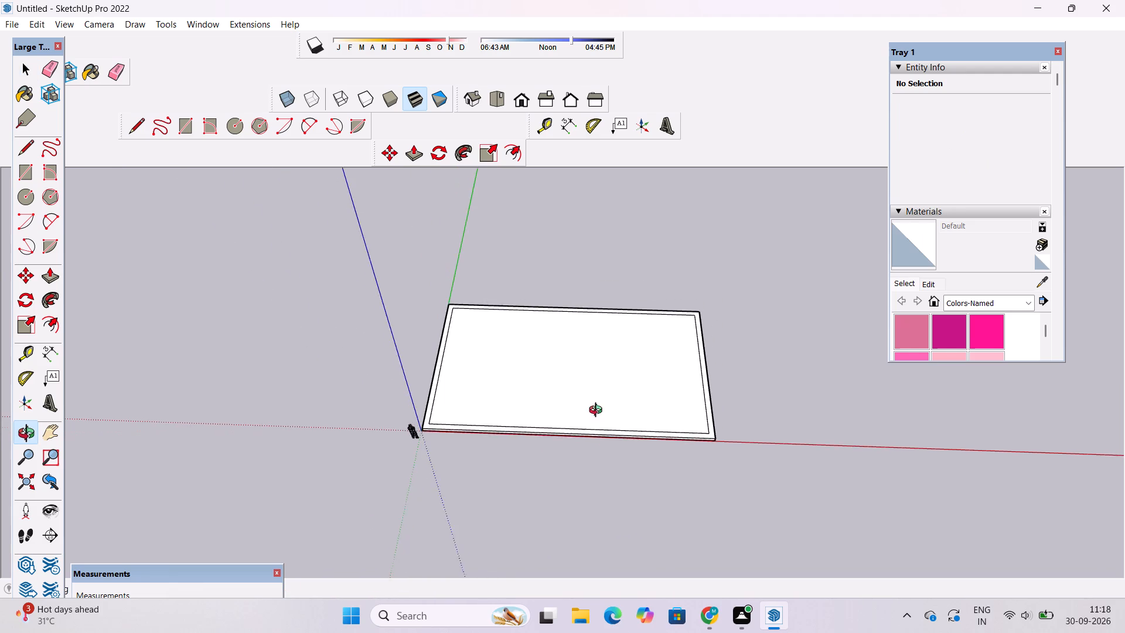
{"action": "left_click_drag", "start_coordinate": [598, 411], "coordinate": [598, 393]}
{"action": "scroll", "coordinate": [599, 384], "scroll_direction": "up", "scroll_amount": 6}
{"action": "scroll", "coordinate": [593, 400], "scroll_direction": "down", "scroll_amount": 3}
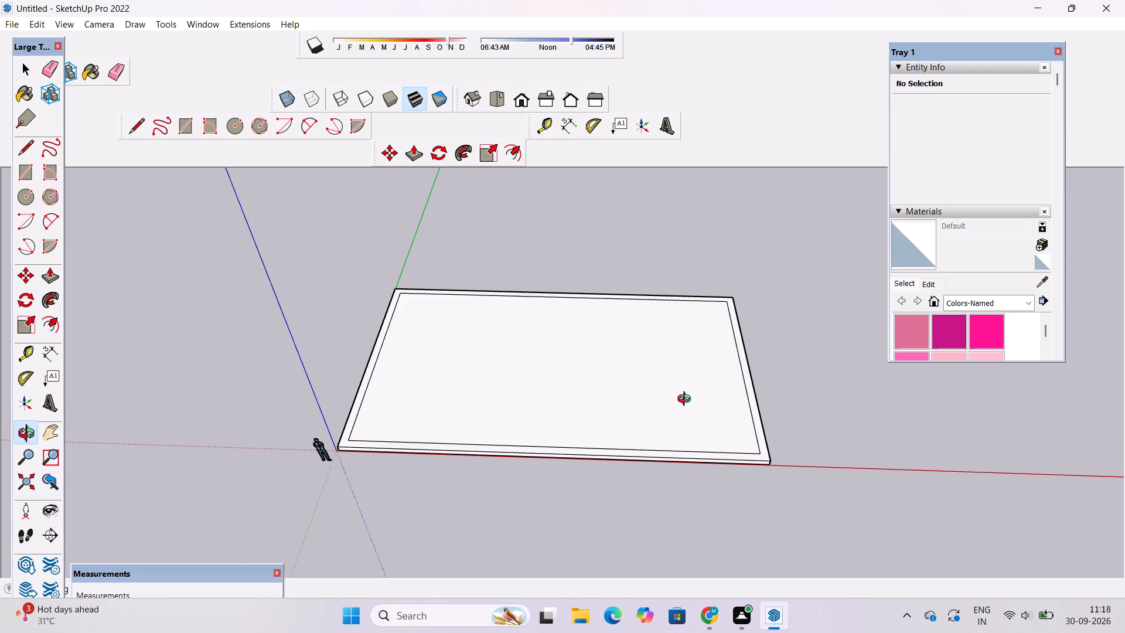
{"action": "scroll", "coordinate": [474, 442], "scroll_direction": "down", "scroll_amount": 3}
{"action": "scroll", "coordinate": [459, 450], "scroll_direction": "up", "scroll_amount": 1}
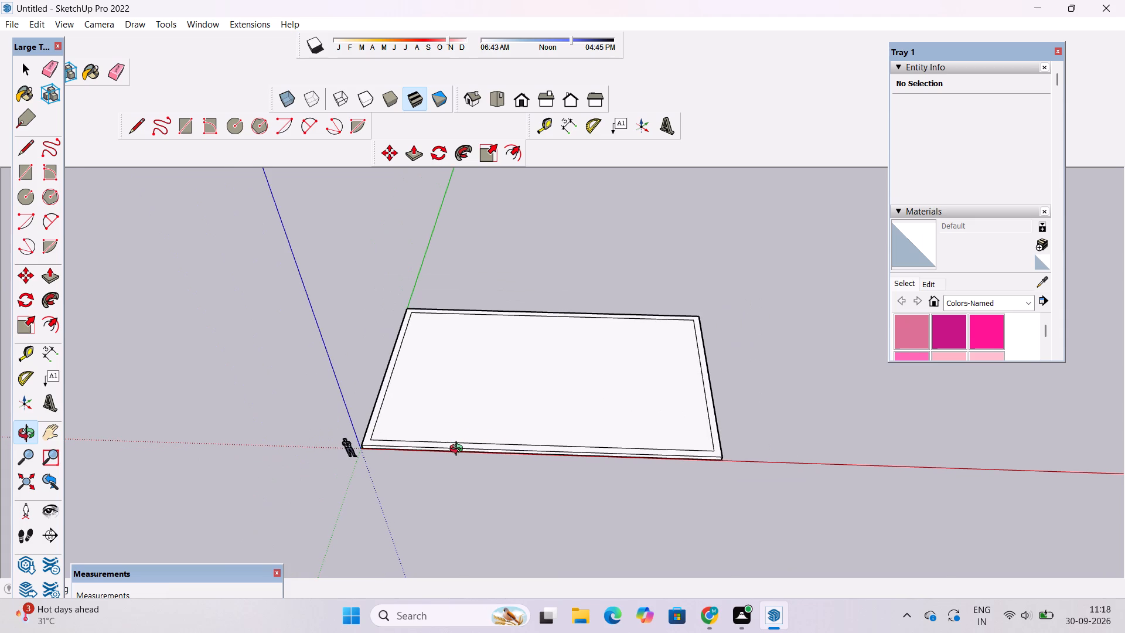
{"action": "scroll", "coordinate": [466, 462], "scroll_direction": "up", "scroll_amount": 11}
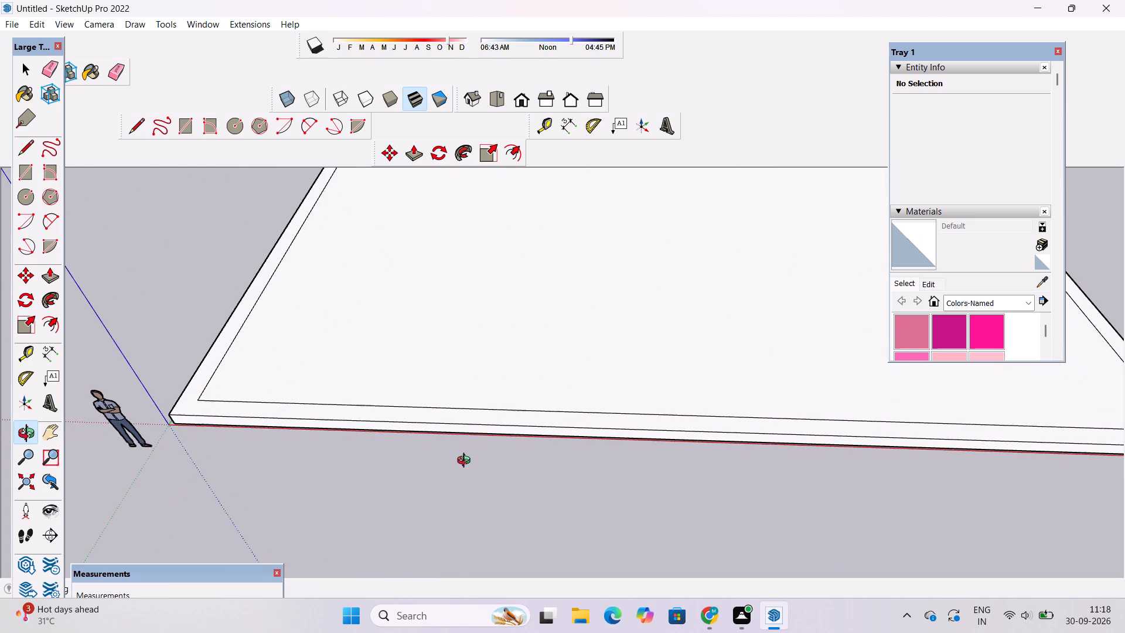
{"action": "scroll", "coordinate": [466, 462], "scroll_direction": "down", "scroll_amount": 11}
{"action": "left_click_drag", "start_coordinate": [471, 465], "coordinate": [487, 542]}
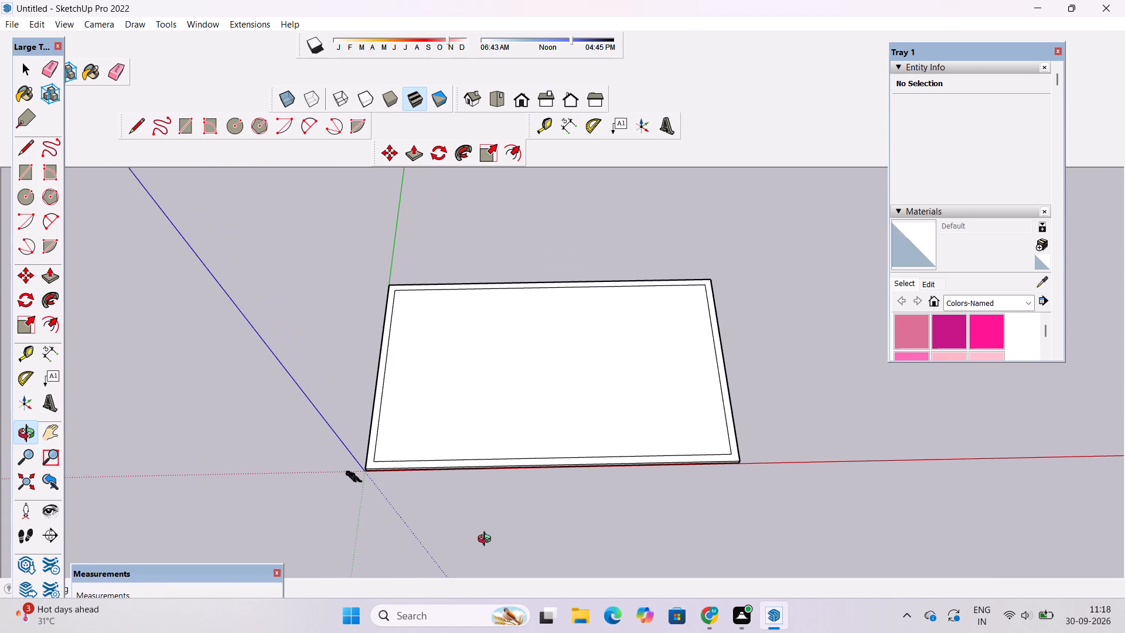
{"action": "scroll", "coordinate": [500, 471], "scroll_direction": "up", "scroll_amount": 6}
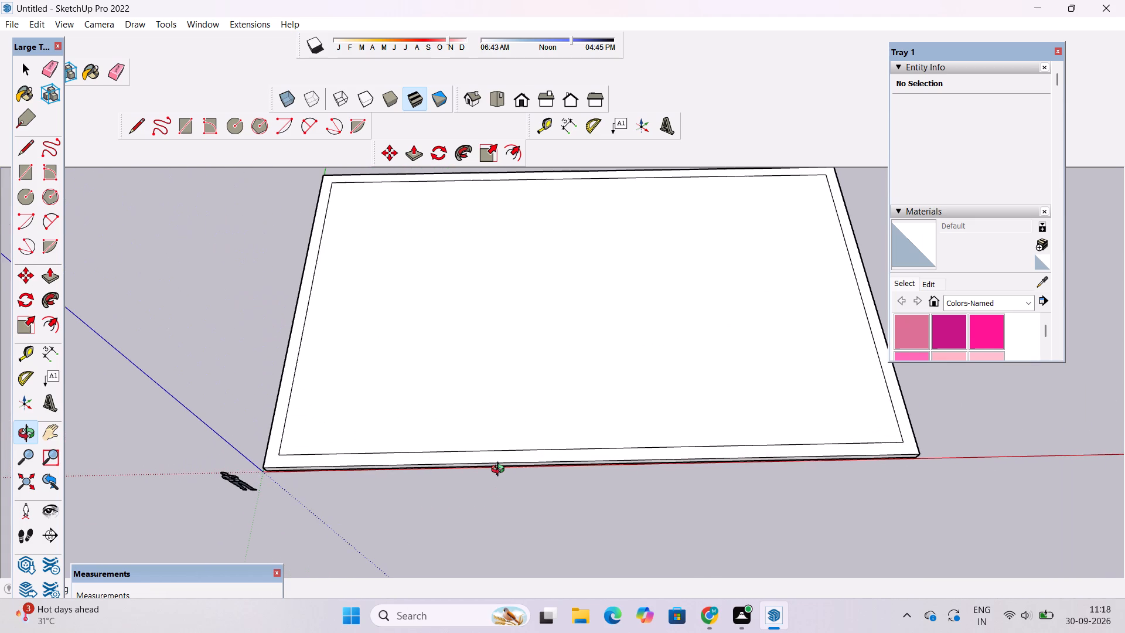
{"action": "scroll", "coordinate": [500, 471], "scroll_direction": "down", "scroll_amount": 3}
{"action": "left_click_drag", "start_coordinate": [512, 461], "coordinate": [461, 471], "text": "shift"}
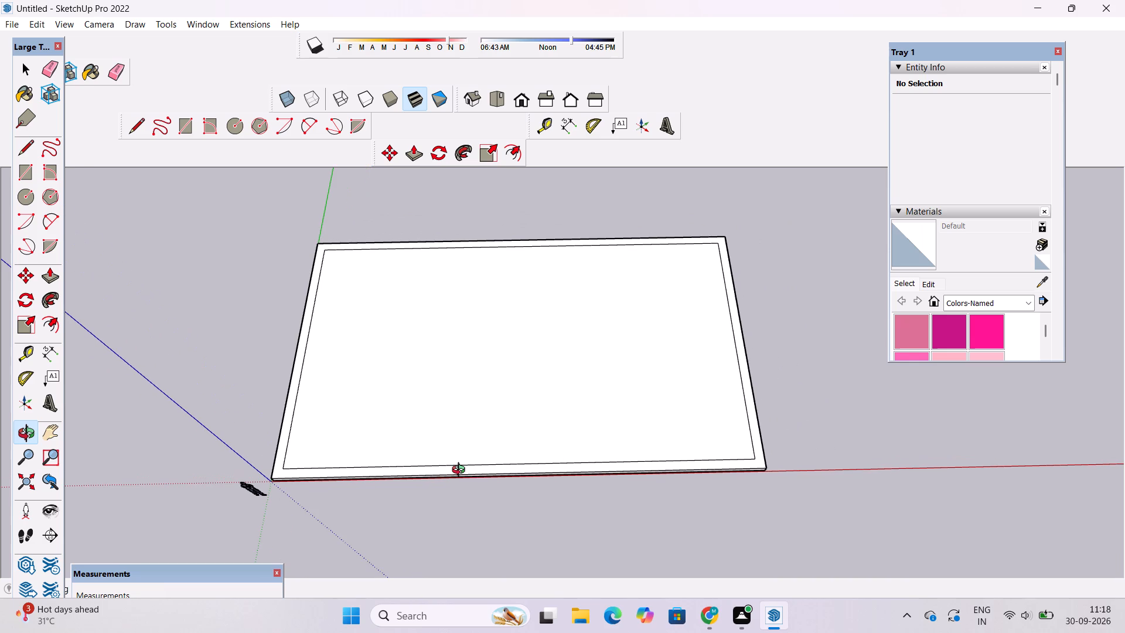
{"action": "scroll", "coordinate": [458, 483], "scroll_direction": "down", "scroll_amount": 3}
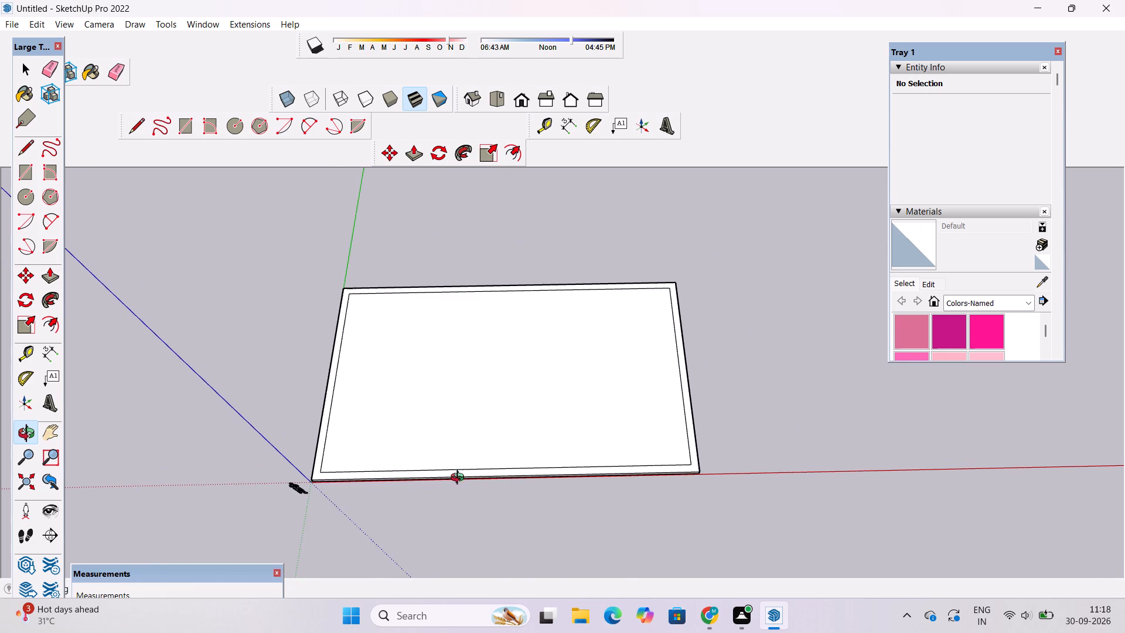
{"action": "left_click_drag", "start_coordinate": [462, 478], "coordinate": [450, 497], "text": "shift"}
{"action": "left_click_drag", "start_coordinate": [449, 504], "coordinate": [439, 472]}
{"action": "scroll", "coordinate": [438, 469], "scroll_direction": "up", "scroll_amount": 3}
{"action": "left_click_drag", "start_coordinate": [438, 469], "coordinate": [396, 502], "text": "shift"}
{"action": "left_click_drag", "start_coordinate": [403, 481], "coordinate": [401, 510]}
{"action": "scroll", "coordinate": [398, 511], "scroll_direction": "down", "scroll_amount": 4}
{"action": "left_click_drag", "start_coordinate": [405, 522], "coordinate": [409, 546]}
{"action": "left_click_drag", "start_coordinate": [408, 541], "coordinate": [441, 479]}
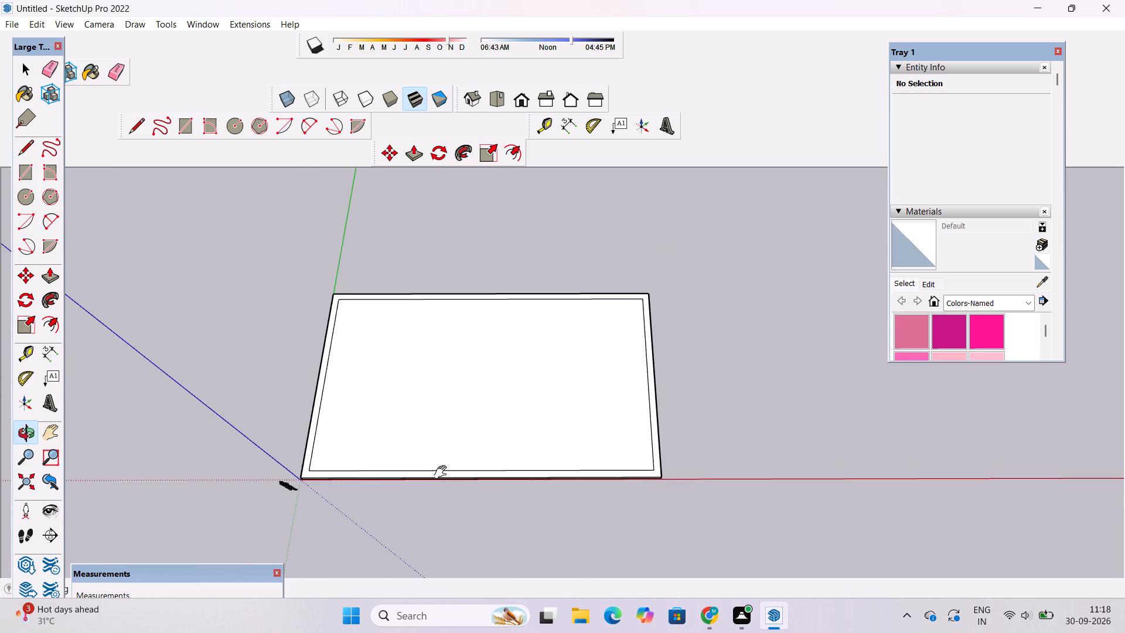
{"action": "scroll", "coordinate": [443, 472], "scroll_direction": "up", "scroll_amount": 4}
{"action": "left_click_drag", "start_coordinate": [448, 477], "coordinate": [460, 459]}
{"action": "left_click_drag", "start_coordinate": [460, 459], "coordinate": [431, 482], "text": "shift"}
{"action": "left_click_drag", "start_coordinate": [430, 483], "coordinate": [427, 467]}
{"action": "left_click_drag", "start_coordinate": [418, 474], "coordinate": [416, 461]}
{"action": "left_click_drag", "start_coordinate": [416, 461], "coordinate": [467, 435], "text": "shift"}
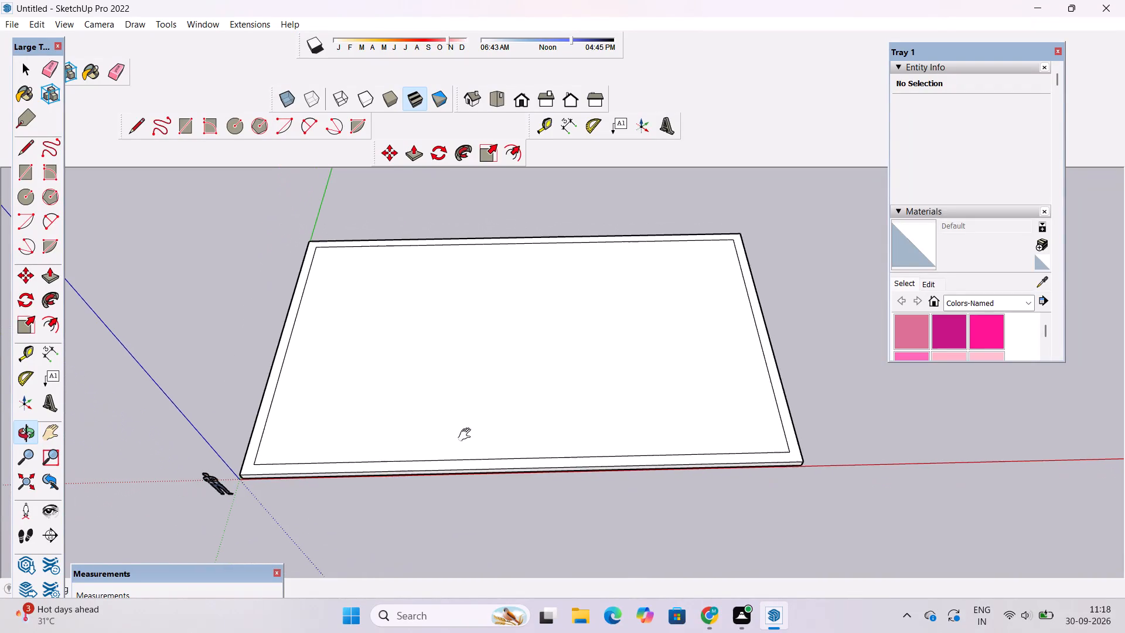
{"action": "left_click_drag", "start_coordinate": [467, 435], "coordinate": [468, 435], "text": "shift"}
Place a guide line on the slab's top face, 20' inward from the inset's long edge nearest the red axis.
{"action": "key", "text": "t"}
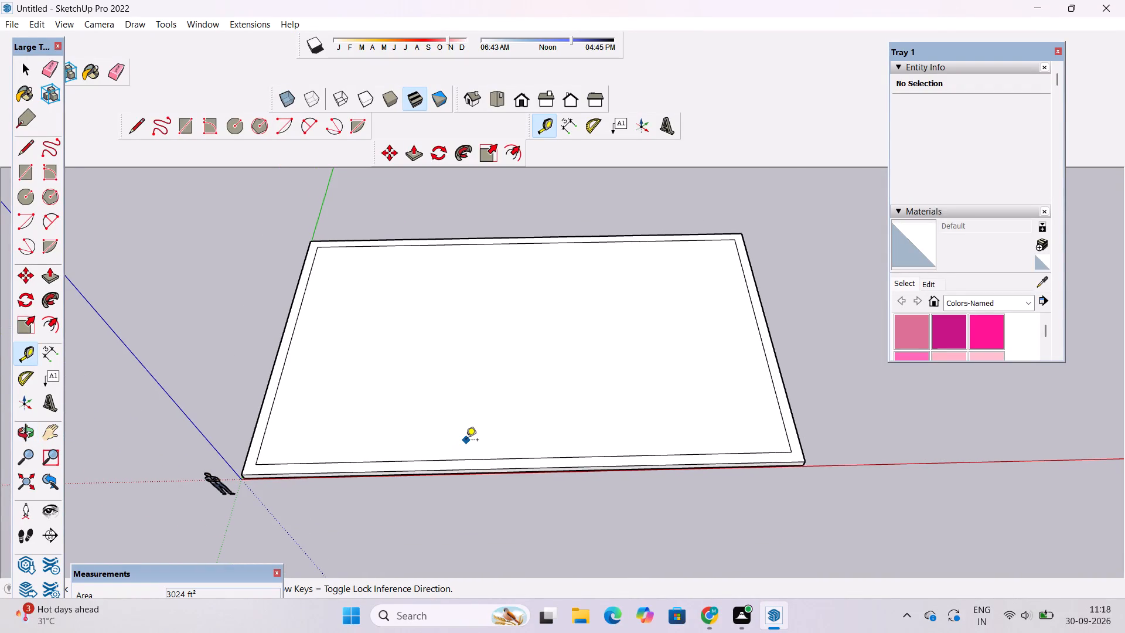
{"action": "left_click", "coordinate": [523, 460]}
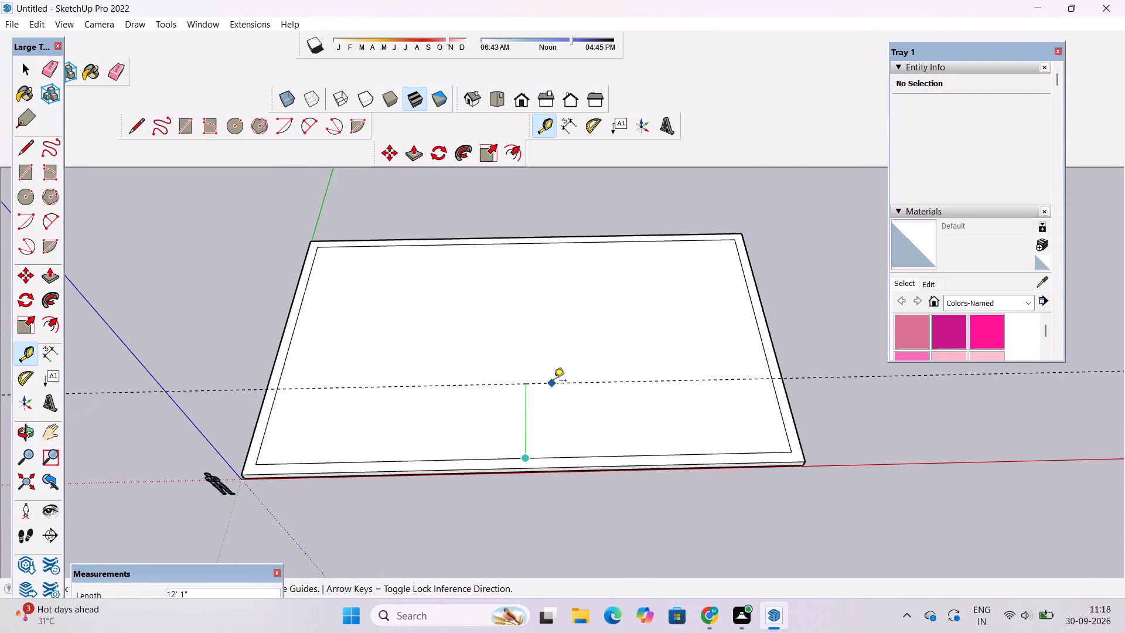
{"action": "scroll", "coordinate": [554, 382], "scroll_direction": "up", "scroll_amount": 4}
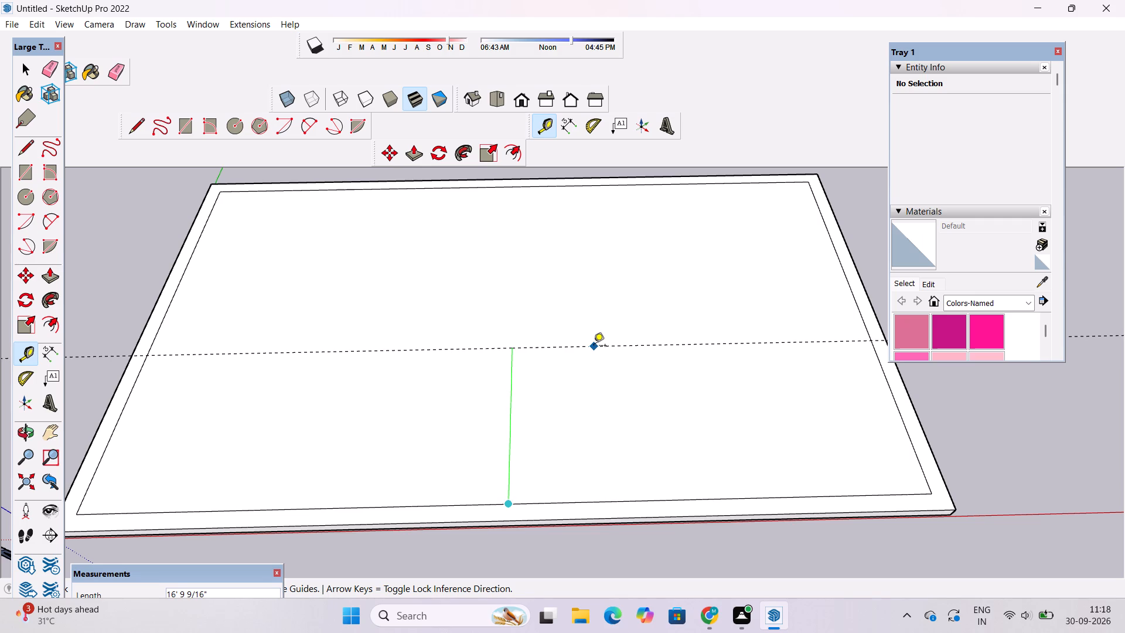
{"action": "scroll", "coordinate": [594, 346], "scroll_direction": "down", "scroll_amount": 4}
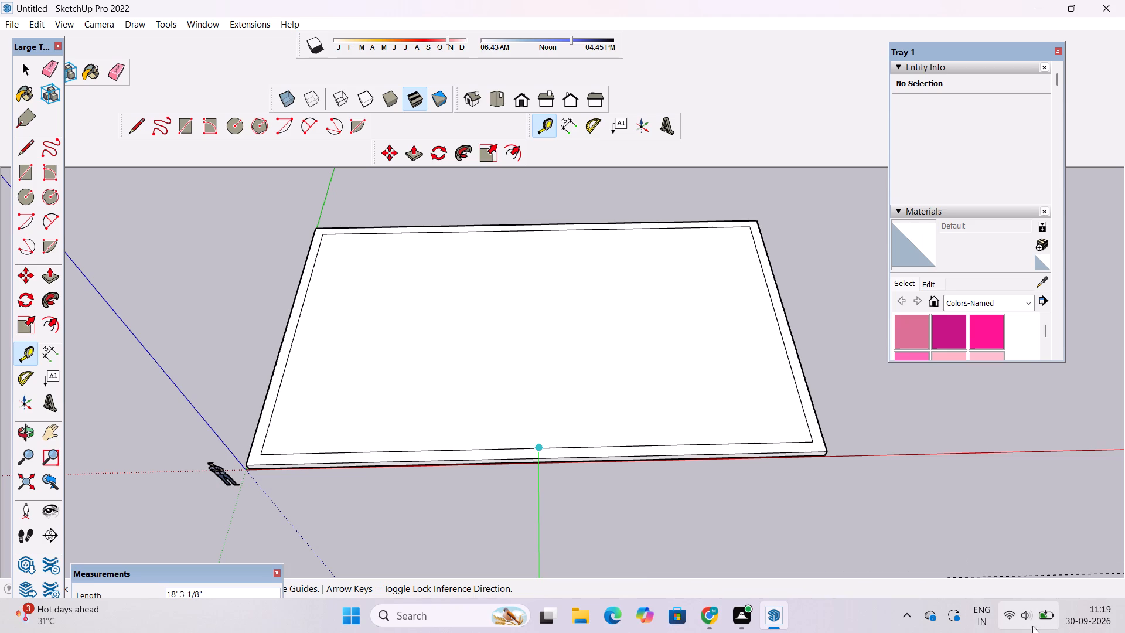
{"action": "scroll", "coordinate": [1040, 611], "scroll_direction": "down", "scroll_amount": 5}
{"action": "scroll", "coordinate": [1011, 317], "scroll_direction": "down", "scroll_amount": 5}
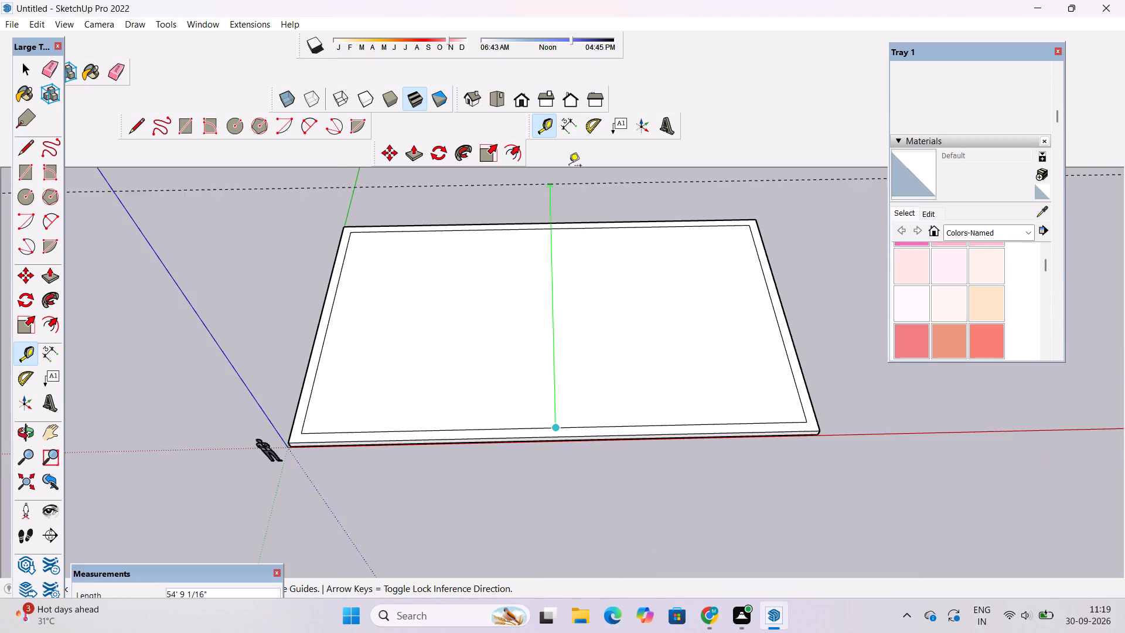
{"action": "scroll", "coordinate": [569, 166], "scroll_direction": "down", "scroll_amount": 5}
{"action": "scroll", "coordinate": [737, 257], "scroll_direction": "up", "scroll_amount": 6}
{"action": "scroll", "coordinate": [606, 309], "scroll_direction": "up", "scroll_amount": 5}
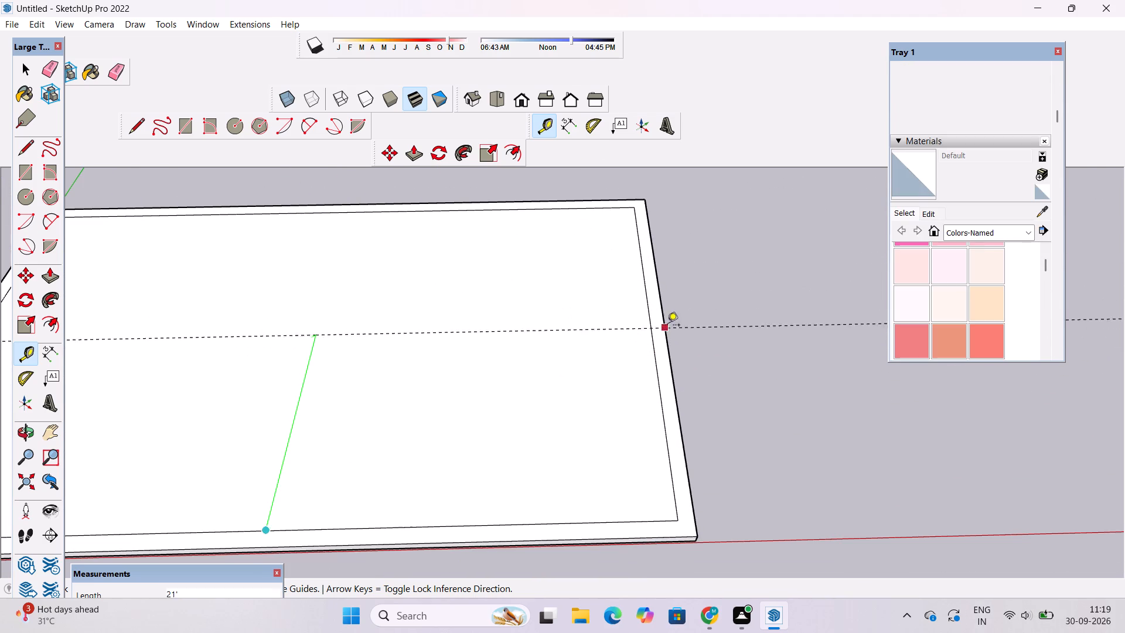
{"action": "scroll", "coordinate": [688, 319], "scroll_direction": "down", "scroll_amount": 6}
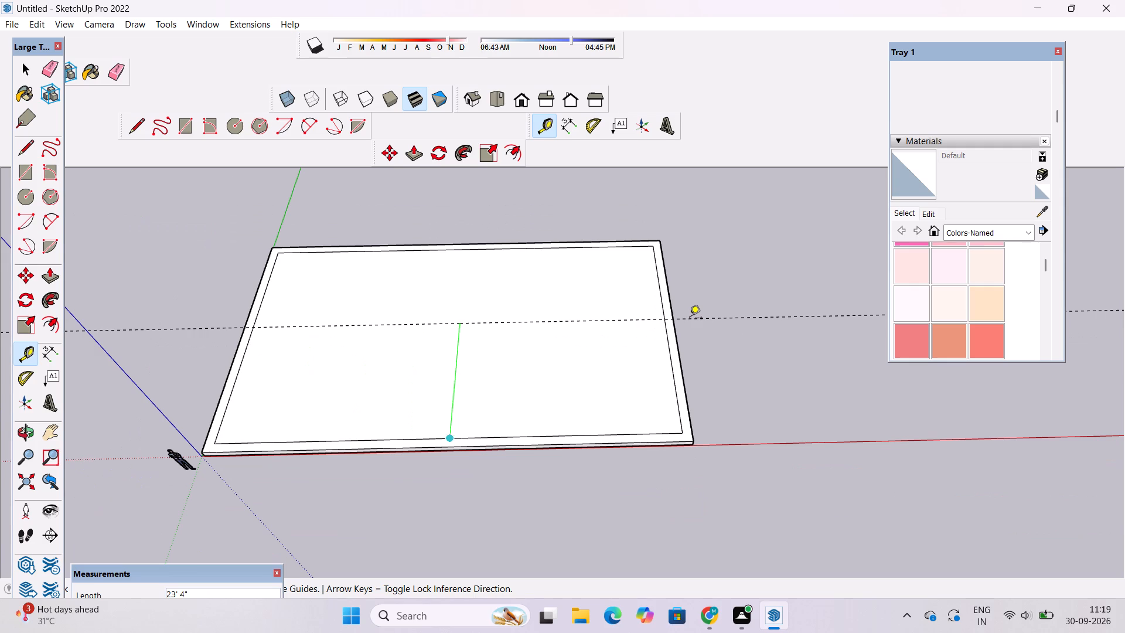
{"action": "type", "text": "20'"}
{"action": "key", "text": "Return"}
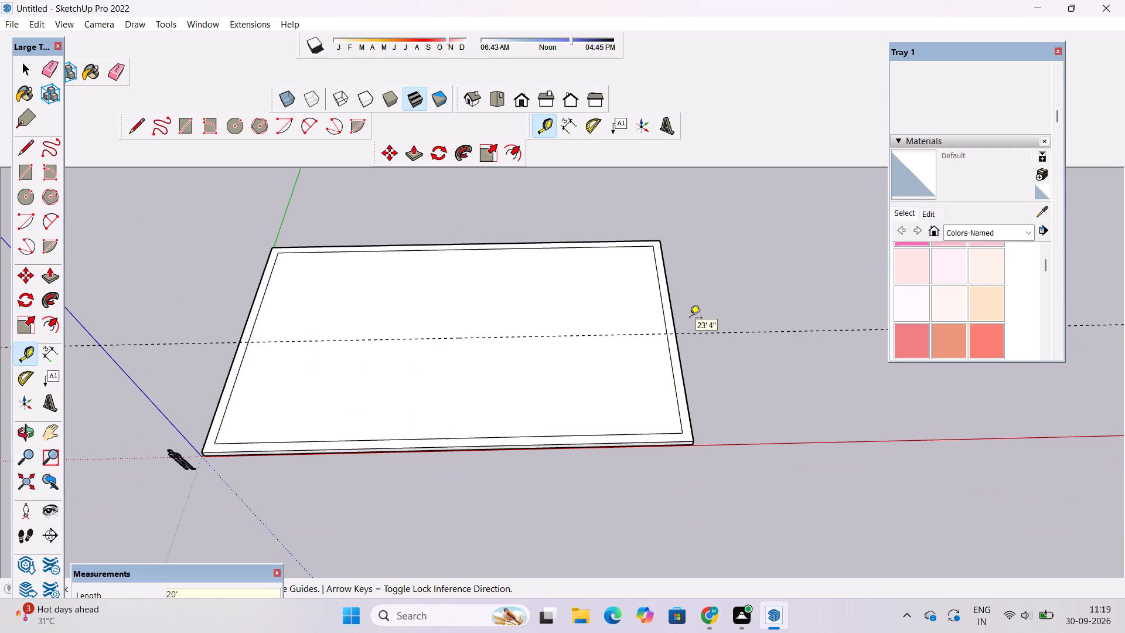
Draw a 75' line along the guide across the slab's top face, from one outer short edge to the other.
{"action": "scroll", "coordinate": [684, 315], "scroll_direction": "down", "scroll_amount": 4}
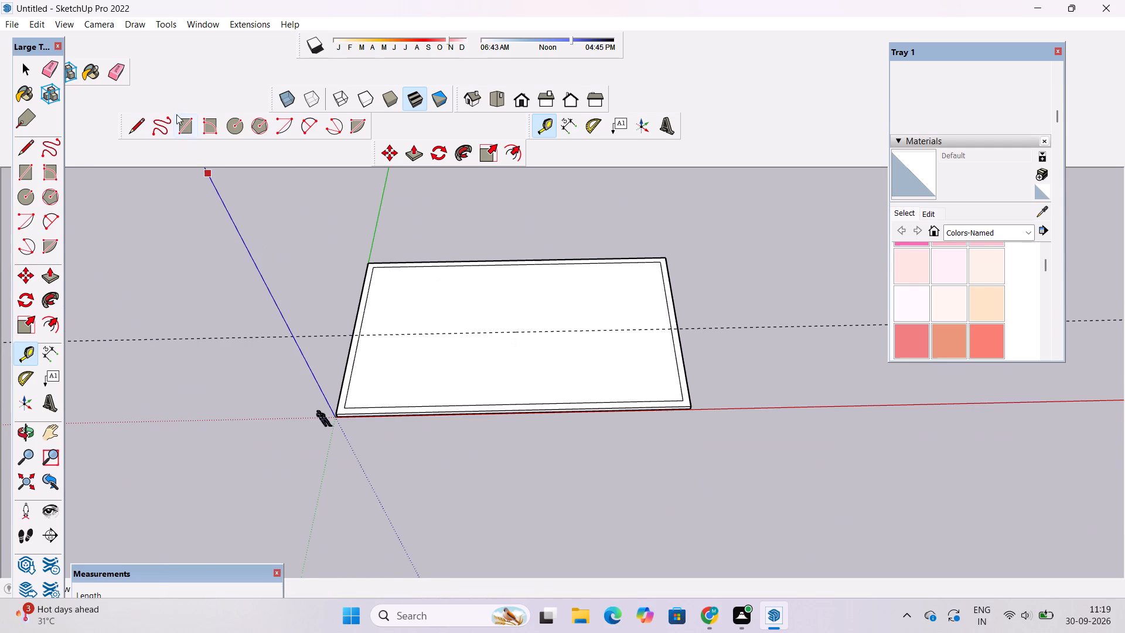
{"action": "left_click", "coordinate": [132, 124]}
{"action": "scroll", "coordinate": [678, 335], "scroll_direction": "up", "scroll_amount": 2}
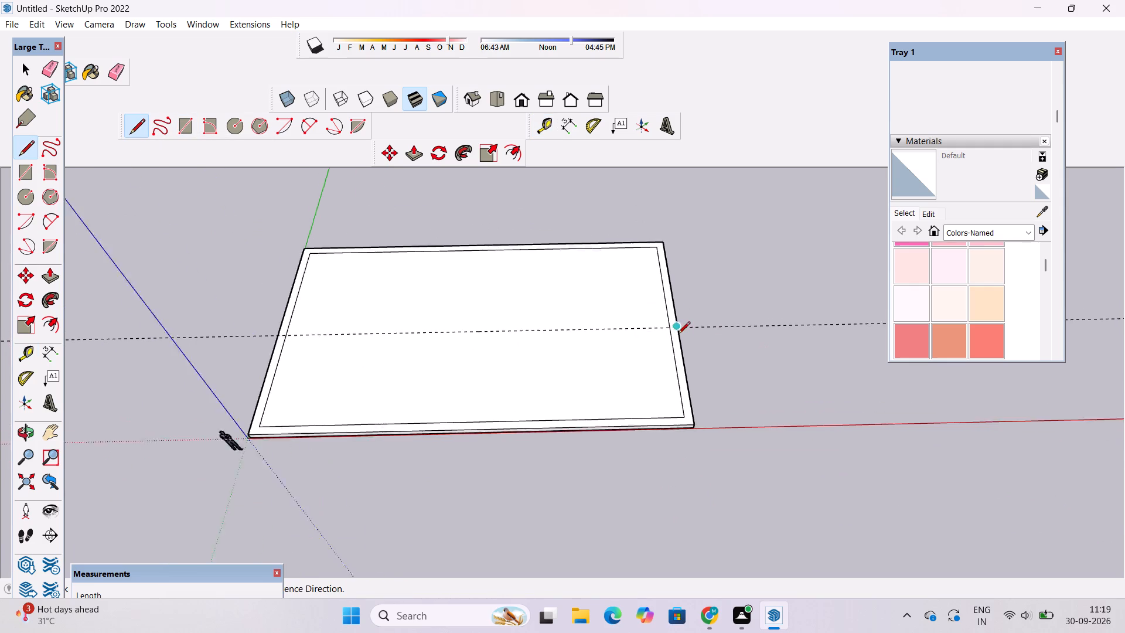
{"action": "scroll", "coordinate": [678, 335], "scroll_direction": "up", "scroll_amount": 7}
{"action": "left_click", "coordinate": [679, 323]}
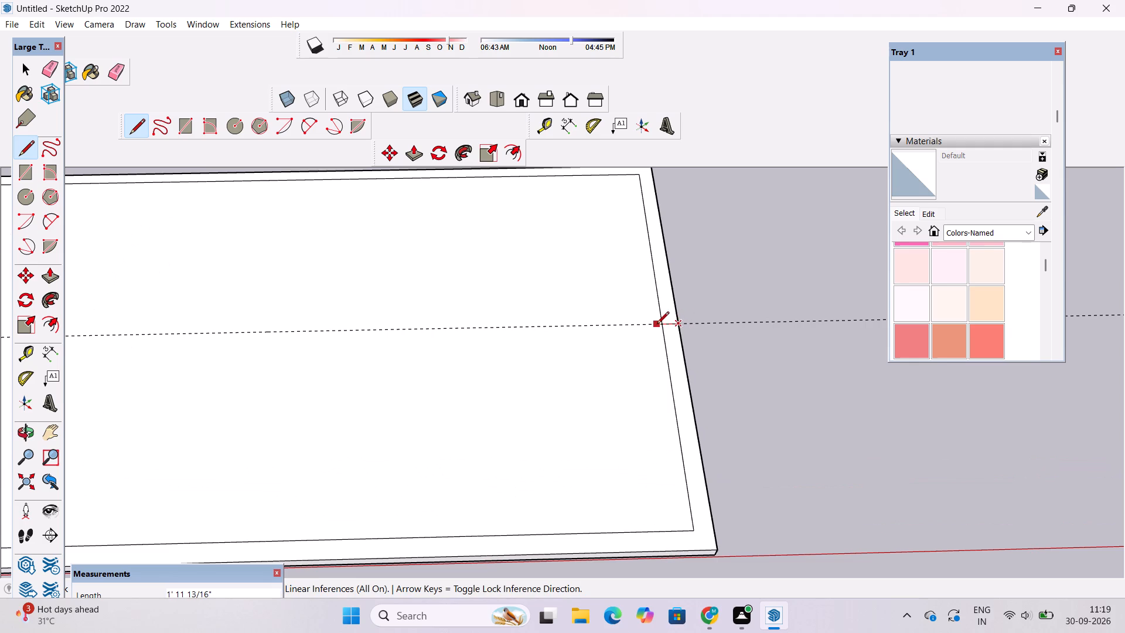
{"action": "scroll", "coordinate": [657, 325], "scroll_direction": "down", "scroll_amount": 13}
{"action": "scroll", "coordinate": [657, 325], "scroll_direction": "up", "scroll_amount": 5}
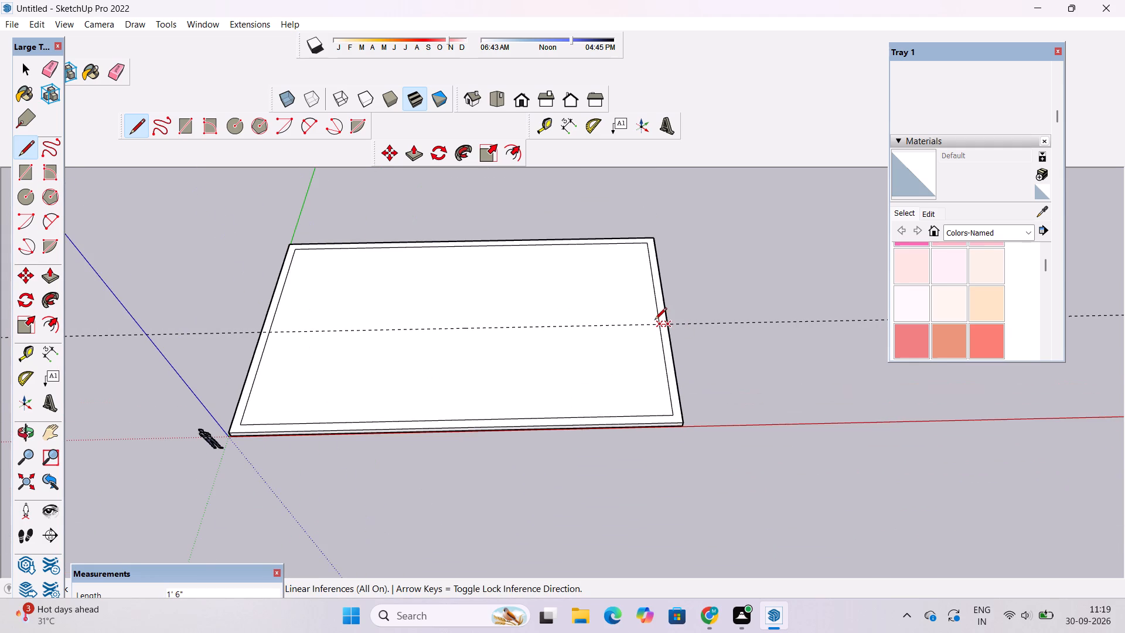
{"action": "scroll", "coordinate": [654, 321], "scroll_direction": "down", "scroll_amount": 4}
{"action": "scroll", "coordinate": [456, 307], "scroll_direction": "up", "scroll_amount": 5}
{"action": "scroll", "coordinate": [363, 317], "scroll_direction": "up", "scroll_amount": 5}
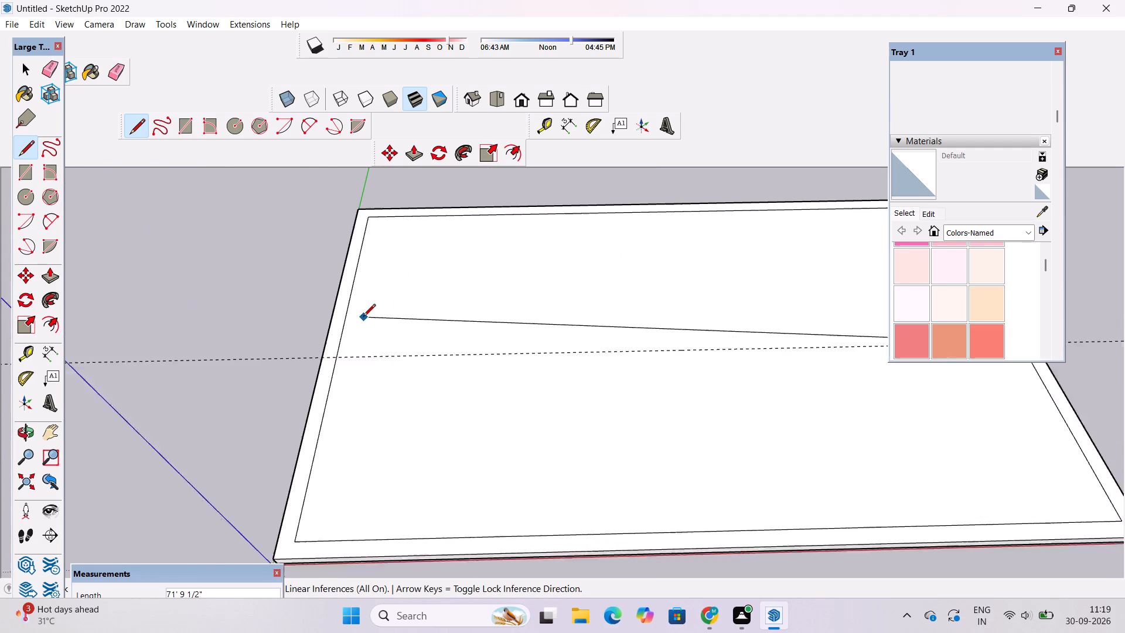
{"action": "left_click", "coordinate": [315, 365]}
{"action": "key", "text": "space"}
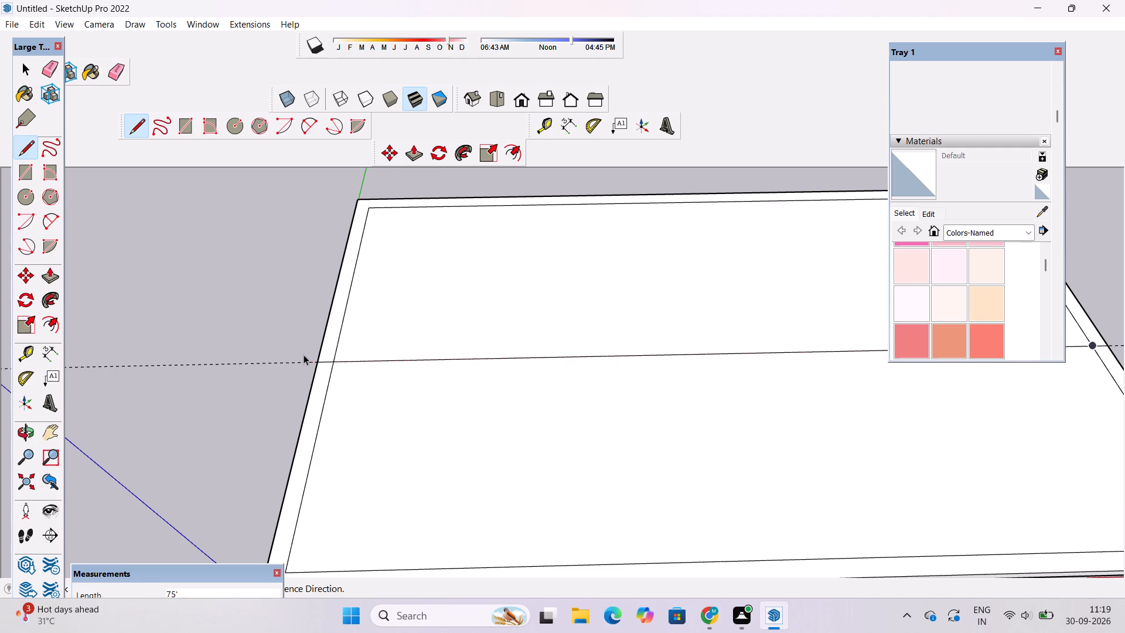
Erase the guide line running along the lengthwise dividing line.
{"action": "key", "text": "e"}
{"action": "left_click_drag", "start_coordinate": [265, 337], "coordinate": [269, 382]}
{"action": "scroll", "coordinate": [251, 373], "scroll_direction": "down", "scroll_amount": 4}
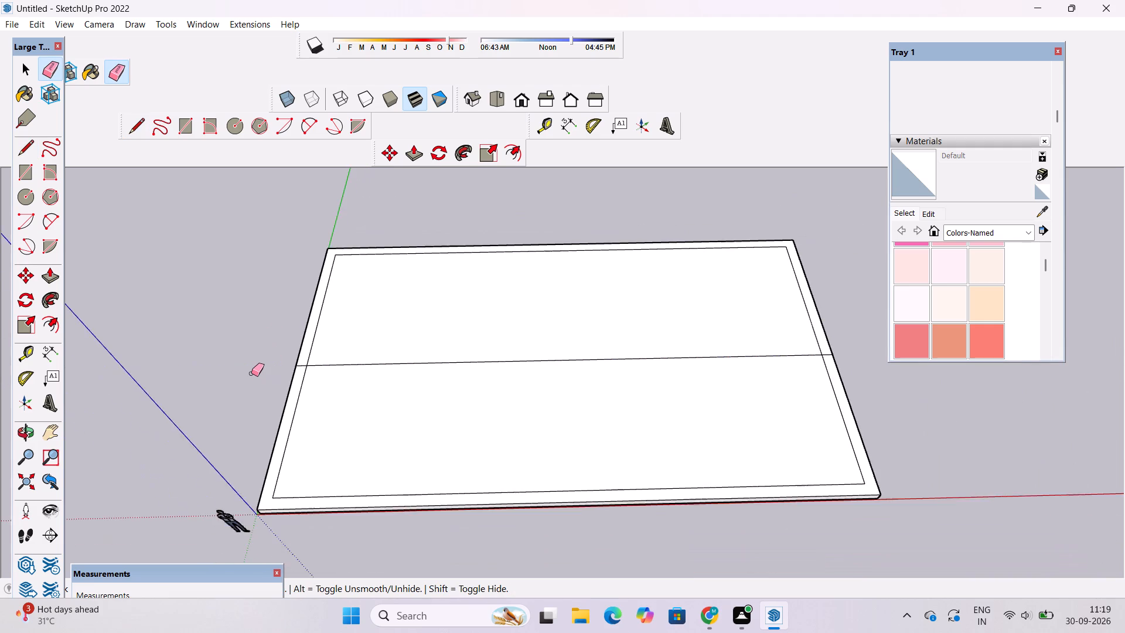
Examine the slab's top face with its lengthwise dividing line from several angles and distances.
{"action": "scroll", "coordinate": [251, 373], "scroll_direction": "down", "scroll_amount": 7}
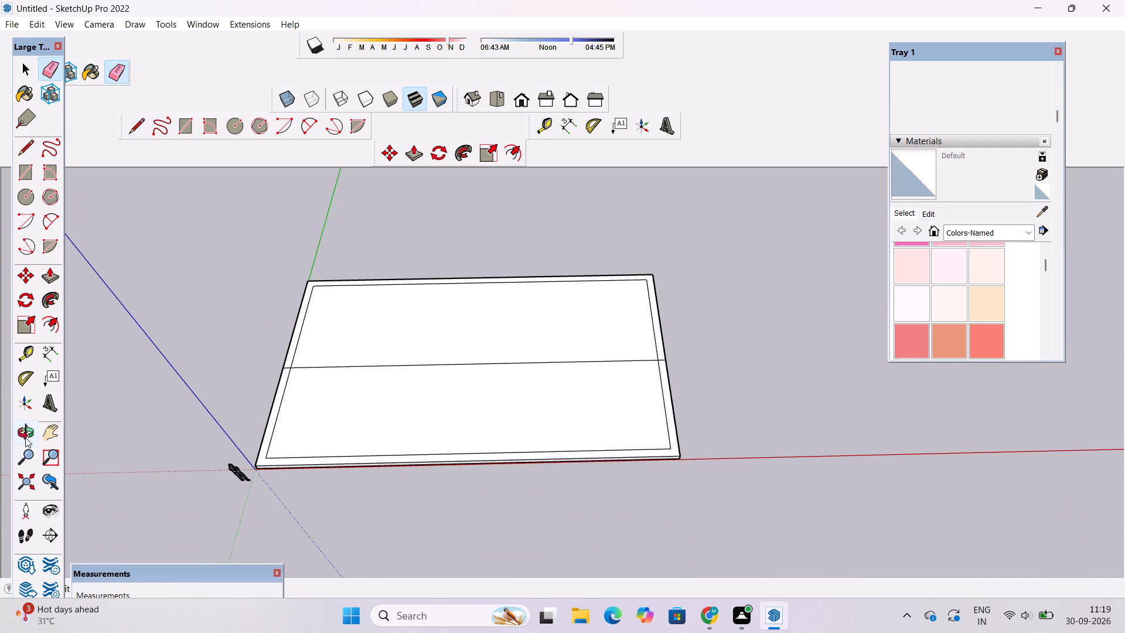
{"action": "left_click", "coordinate": [28, 435]}
{"action": "scroll", "coordinate": [318, 381], "scroll_direction": "up", "scroll_amount": 9}
{"action": "left_click_drag", "start_coordinate": [226, 411], "coordinate": [337, 389]}
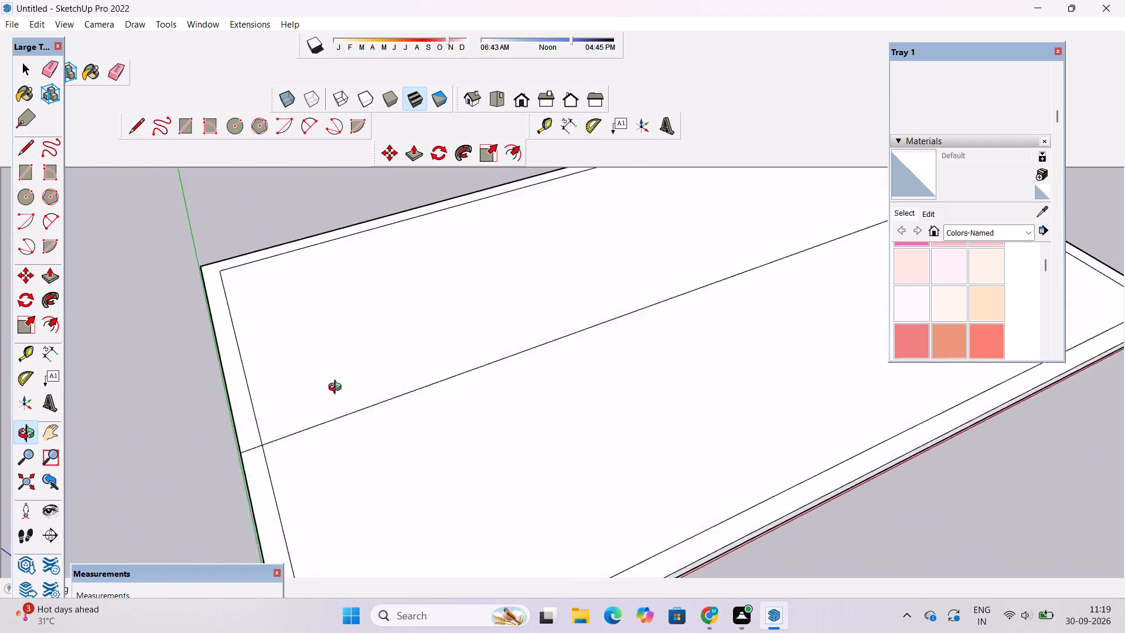
{"action": "left_click_drag", "start_coordinate": [337, 389], "coordinate": [204, 376]}
{"action": "scroll", "coordinate": [204, 364], "scroll_direction": "down", "scroll_amount": 16}
{"action": "scroll", "coordinate": [325, 333], "scroll_direction": "up", "scroll_amount": 4}
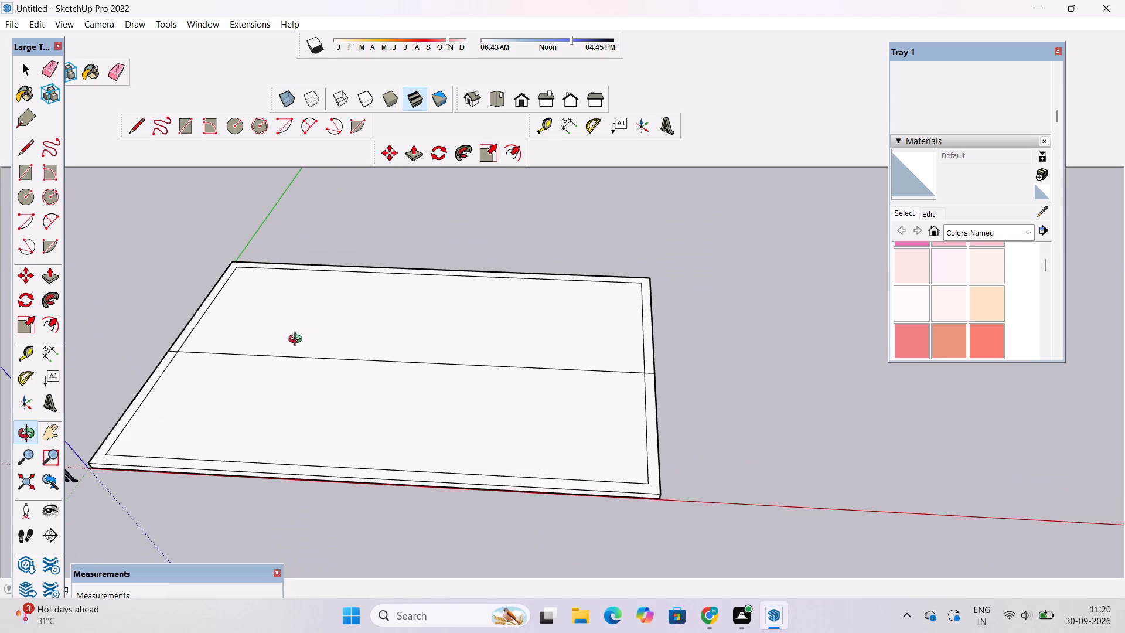
{"action": "left_click_drag", "start_coordinate": [298, 341], "coordinate": [302, 358]}
{"action": "scroll", "coordinate": [364, 307], "scroll_direction": "up", "scroll_amount": 5}
{"action": "left_click_drag", "start_coordinate": [340, 334], "coordinate": [361, 294]}
{"action": "scroll", "coordinate": [363, 269], "scroll_direction": "down", "scroll_amount": 6}
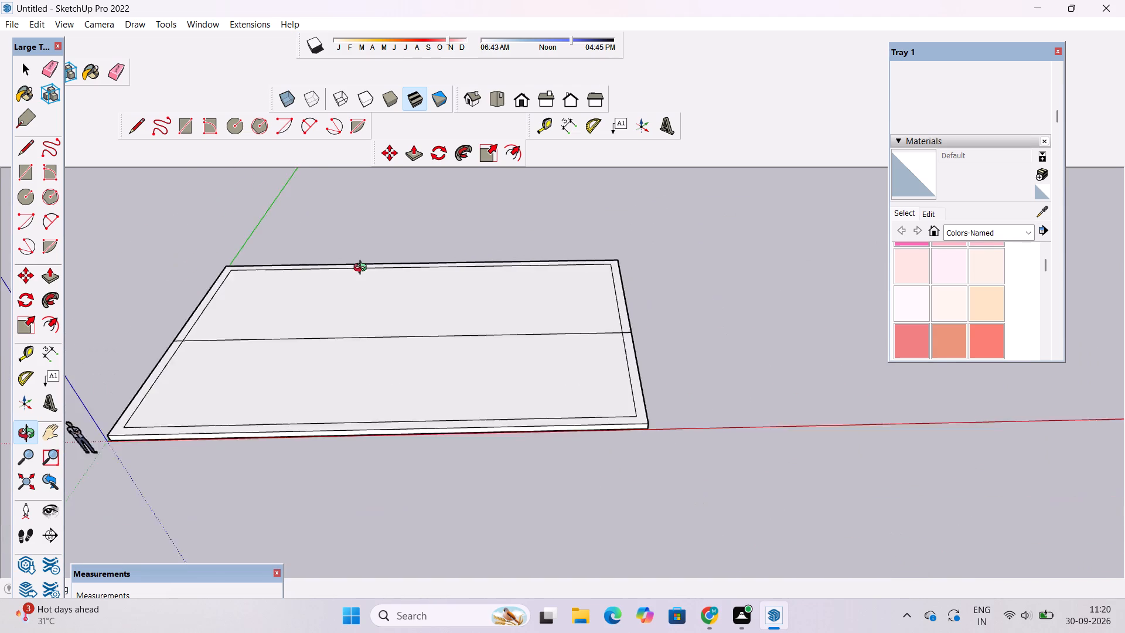
{"action": "scroll", "coordinate": [363, 269], "scroll_direction": "down", "scroll_amount": 5}
{"action": "left_click_drag", "start_coordinate": [360, 305], "coordinate": [360, 325]}
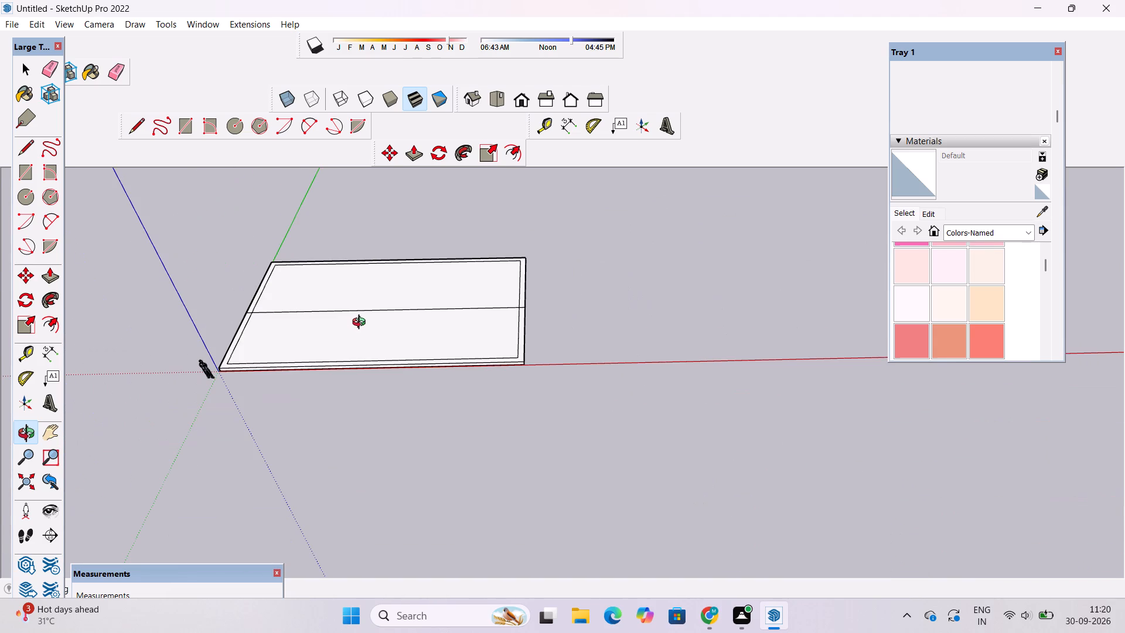
{"action": "key", "text": "space"}
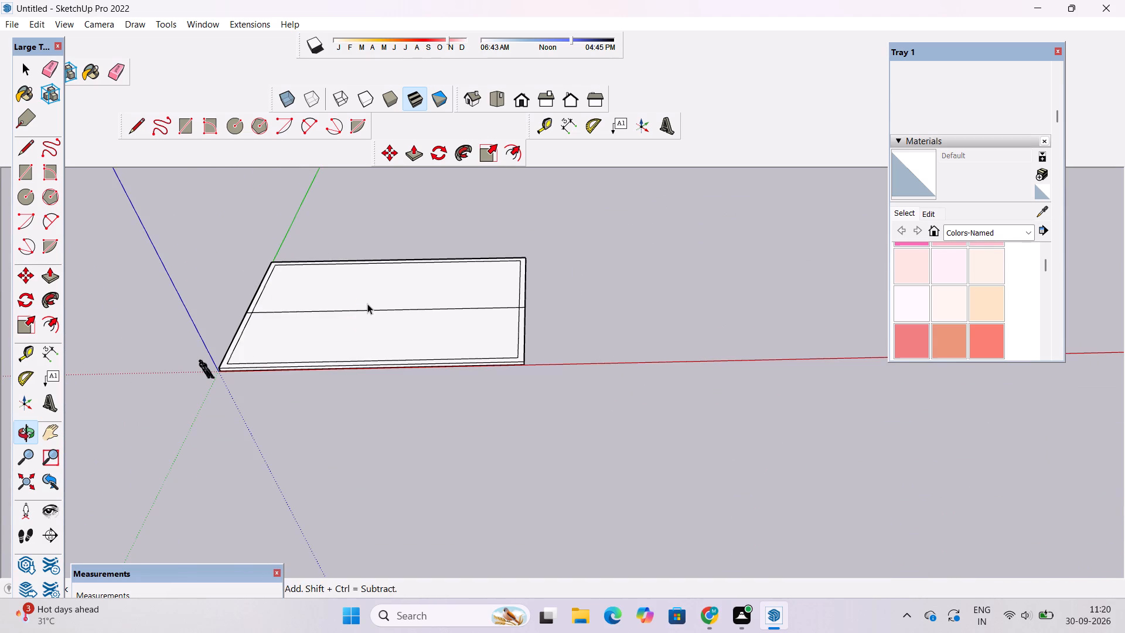
{"action": "key", "text": "o"}
{"action": "scroll", "coordinate": [376, 308], "scroll_direction": "down", "scroll_amount": 3}
{"action": "left_click_drag", "start_coordinate": [381, 302], "coordinate": [381, 303]}
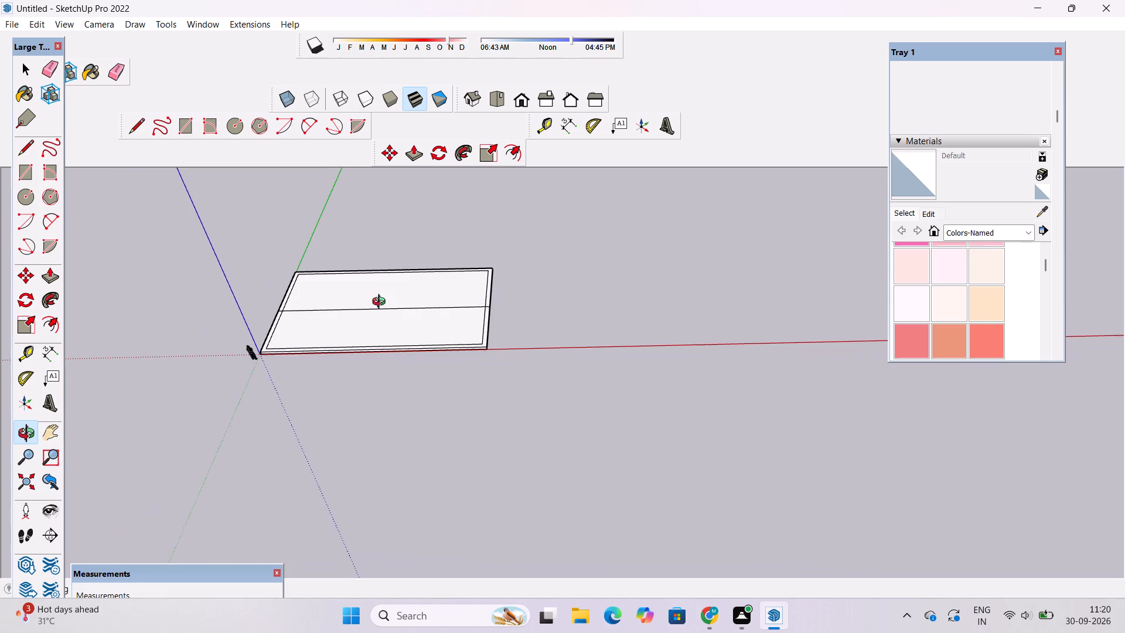
Examine the slab's top face, its inset border and the lengthwise dividing line from several angles and distances.
{"action": "left_click_drag", "start_coordinate": [381, 303], "coordinate": [380, 318]}
{"action": "scroll", "coordinate": [380, 319], "scroll_direction": "up", "scroll_amount": 2}
{"action": "left_click", "coordinate": [378, 316], "text": "shift"}
{"action": "left_click", "coordinate": [381, 314]}
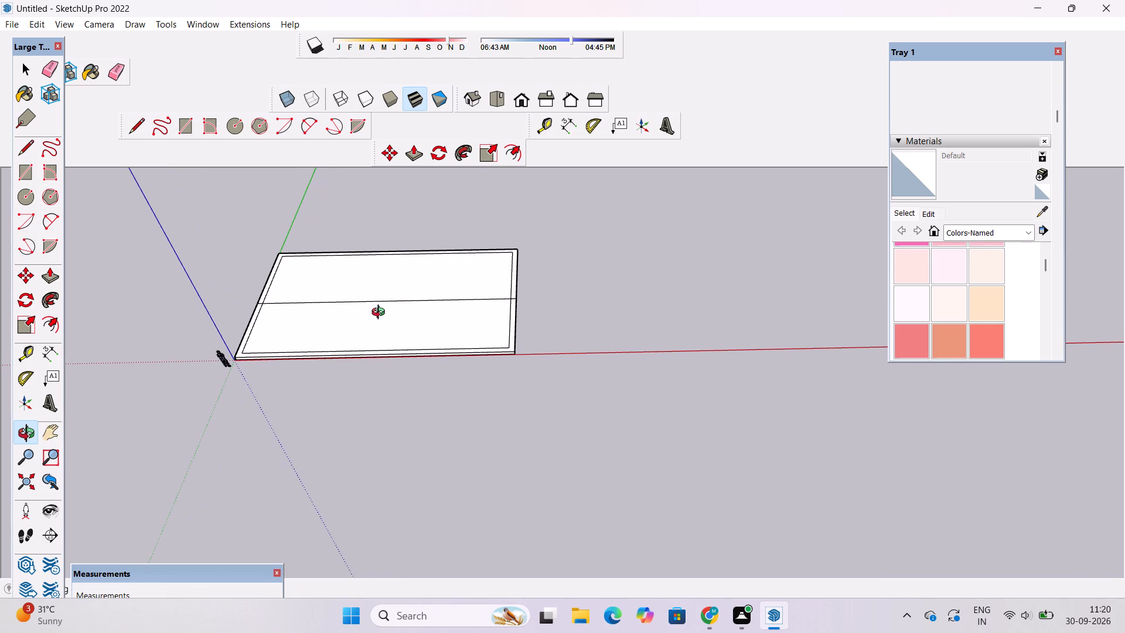
{"action": "scroll", "coordinate": [381, 316], "scroll_direction": "up", "scroll_amount": 3}
{"action": "scroll", "coordinate": [379, 315], "scroll_direction": "down", "scroll_amount": 3}
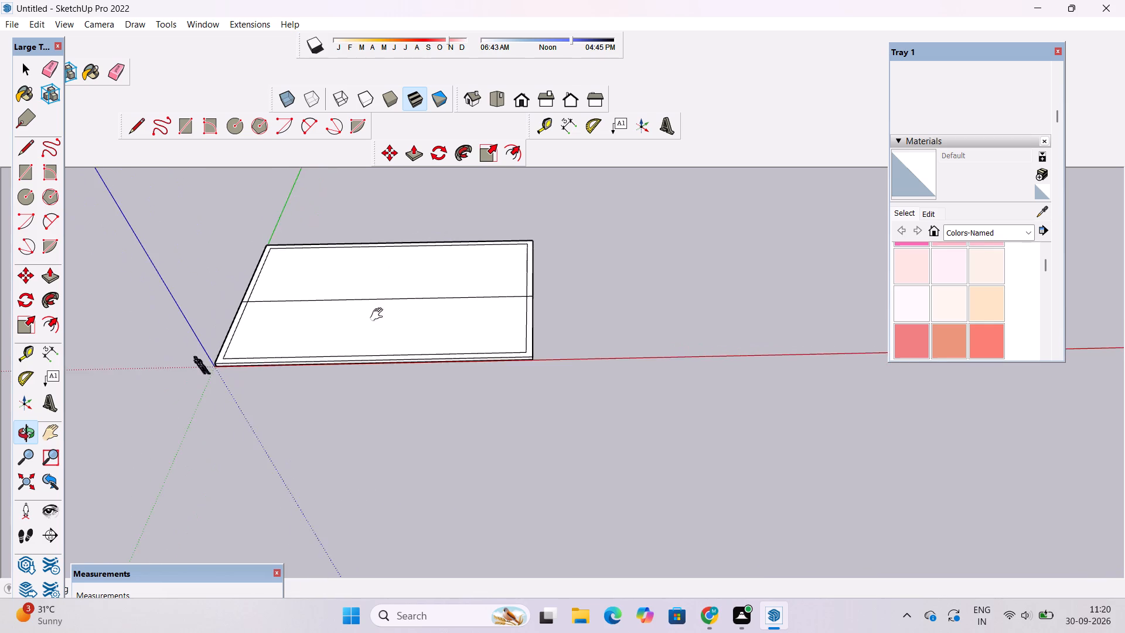
{"action": "left_click_drag", "start_coordinate": [381, 315], "coordinate": [418, 299], "text": "shift"}
{"action": "scroll", "coordinate": [418, 299], "scroll_direction": "up", "scroll_amount": 1}
{"action": "left_click", "coordinate": [418, 299]}
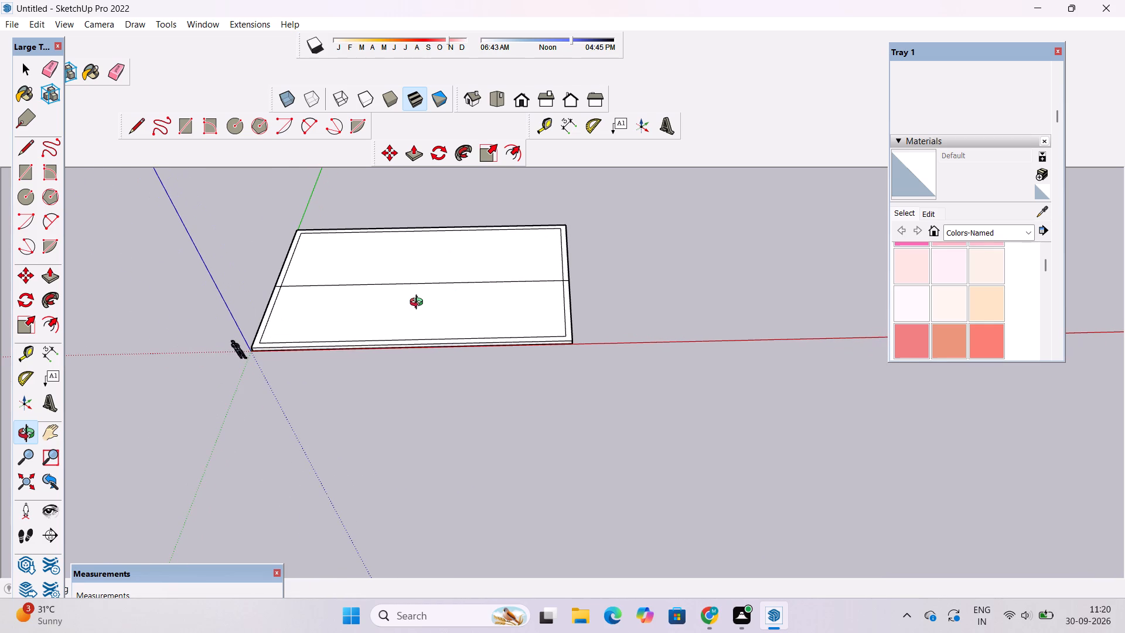
{"action": "scroll", "coordinate": [419, 305], "scroll_direction": "up", "scroll_amount": 5}
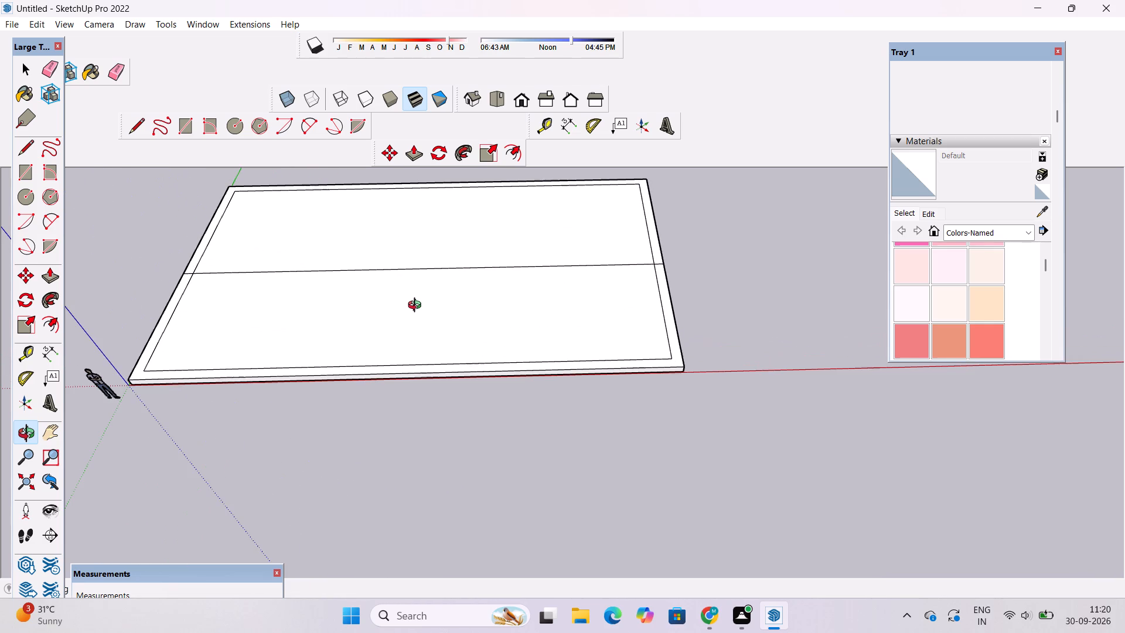
{"action": "scroll", "coordinate": [417, 307], "scroll_direction": "down", "scroll_amount": 4, "text": "shift"}
{"action": "left_click_drag", "start_coordinate": [293, 332], "coordinate": [707, 178]}
{"action": "left_click_drag", "start_coordinate": [705, 223], "coordinate": [602, 288]}
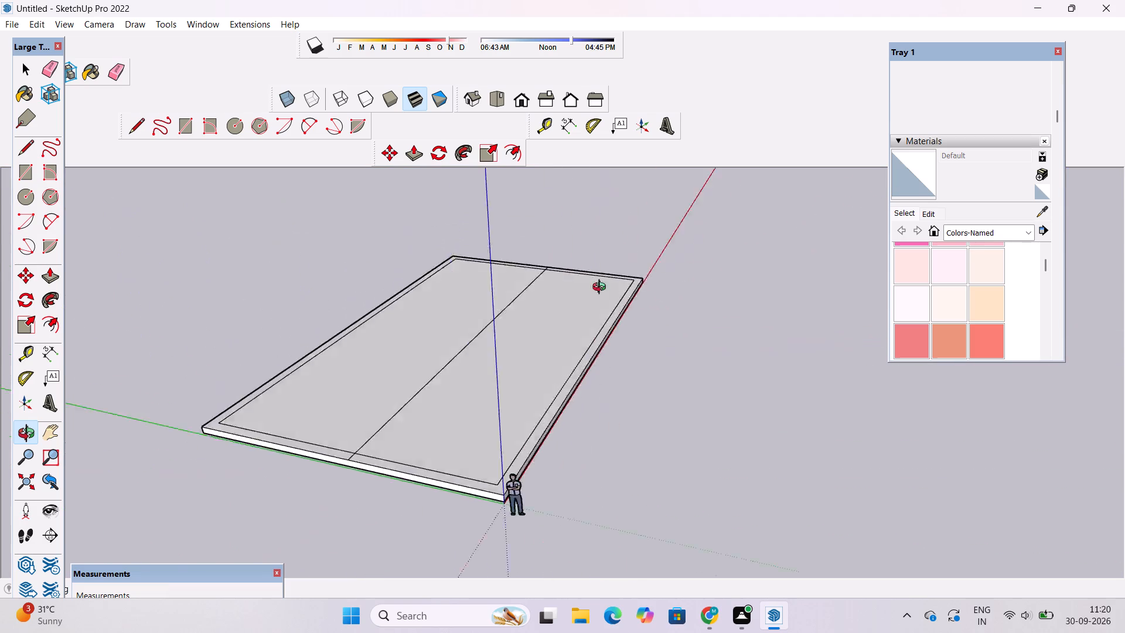
{"action": "left_click_drag", "start_coordinate": [602, 288], "coordinate": [335, 268]}
{"action": "scroll", "coordinate": [465, 325], "scroll_direction": "up", "scroll_amount": 3}
{"action": "left_click_drag", "start_coordinate": [465, 323], "coordinate": [411, 292], "text": "shift"}
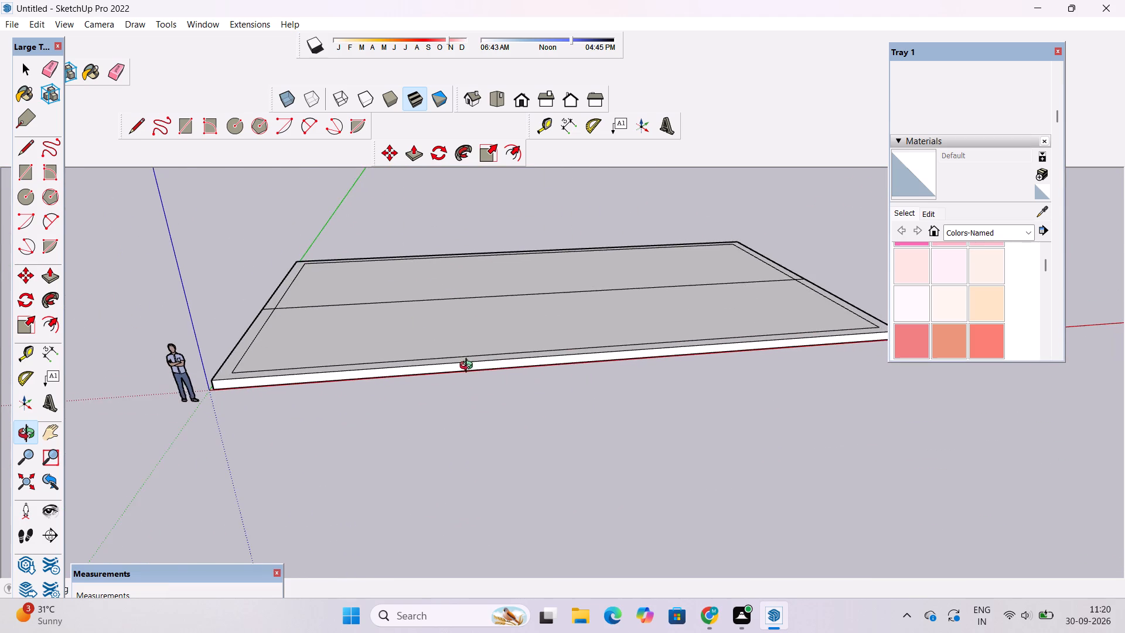
{"action": "left_click_drag", "start_coordinate": [469, 366], "coordinate": [480, 205]}
{"action": "left_click_drag", "start_coordinate": [493, 273], "coordinate": [489, 427]}
{"action": "scroll", "coordinate": [450, 304], "scroll_direction": "down", "scroll_amount": 9}
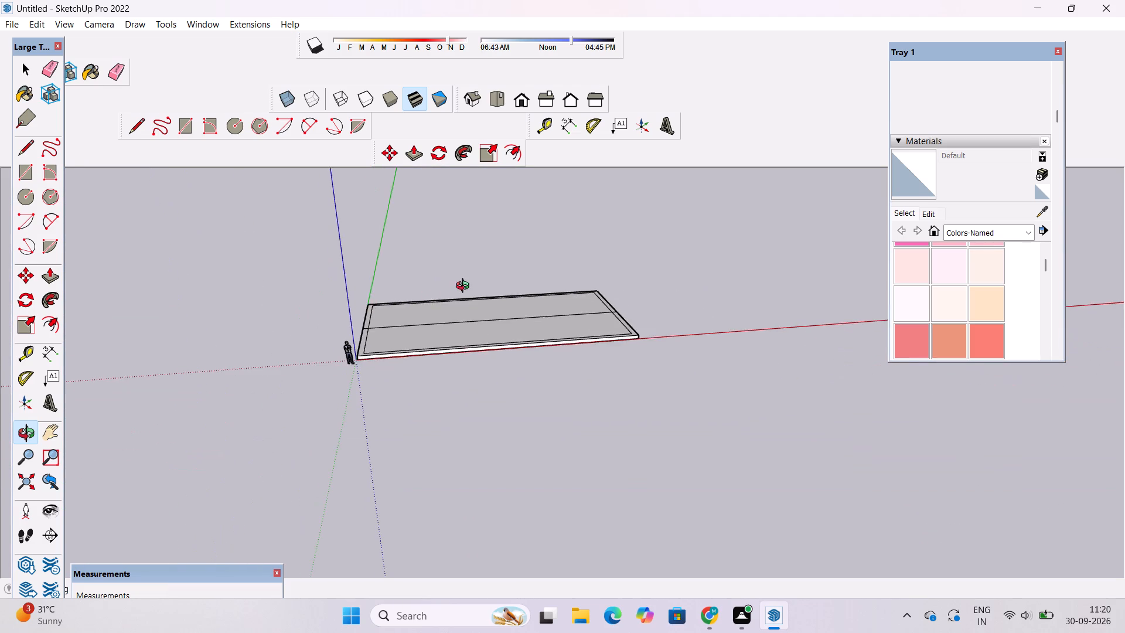
{"action": "left_click_drag", "start_coordinate": [465, 287], "coordinate": [482, 451]}
{"action": "scroll", "coordinate": [476, 345], "scroll_direction": "up", "scroll_amount": 9}
{"action": "scroll", "coordinate": [227, 383], "scroll_direction": "up", "scroll_amount": 5}
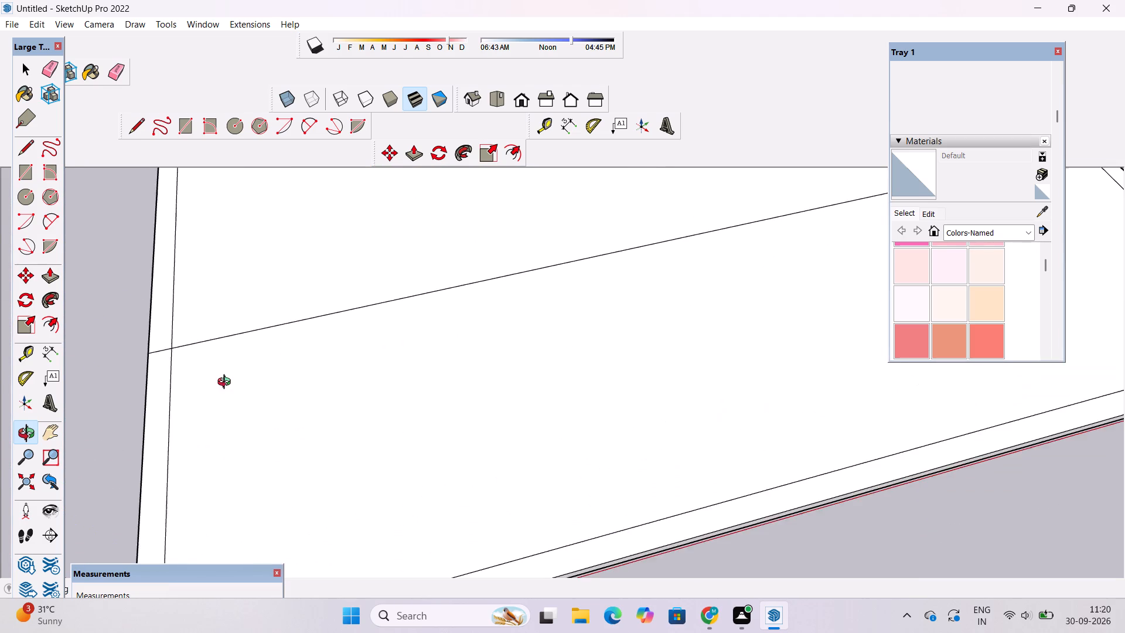
{"action": "left_click_drag", "start_coordinate": [186, 384], "coordinate": [476, 250]}
{"action": "scroll", "coordinate": [476, 250], "scroll_direction": "down", "scroll_amount": 12}
{"action": "left_click_drag", "start_coordinate": [651, 268], "coordinate": [461, 300]}
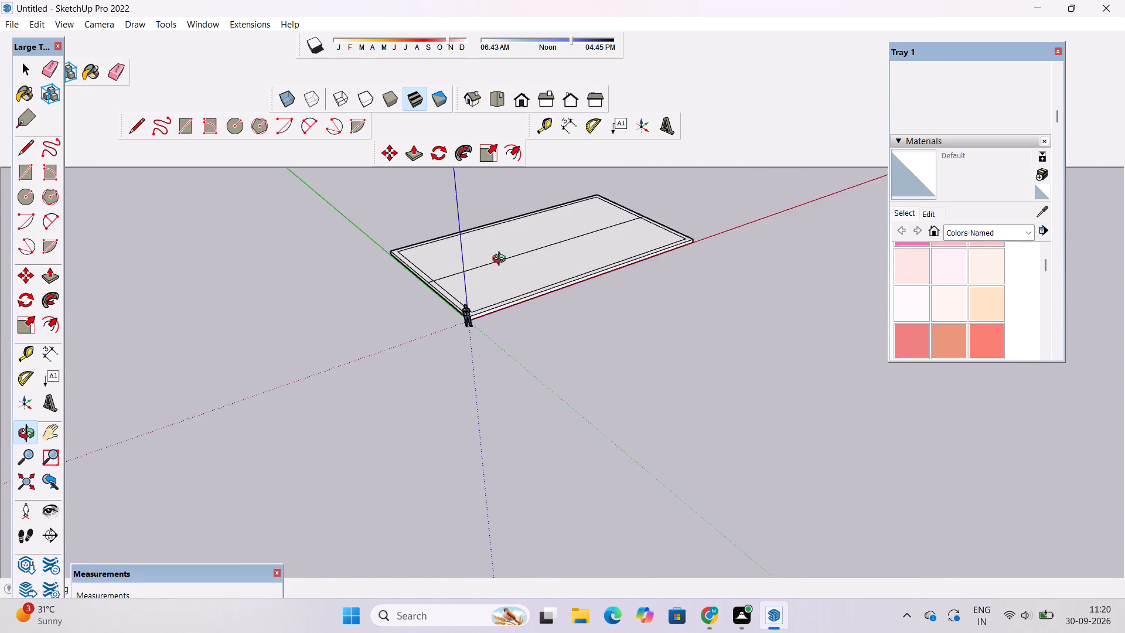
{"action": "scroll", "coordinate": [502, 260], "scroll_direction": "up", "scroll_amount": 8}
{"action": "left_click_drag", "start_coordinate": [502, 260], "coordinate": [496, 263], "text": "shift"}
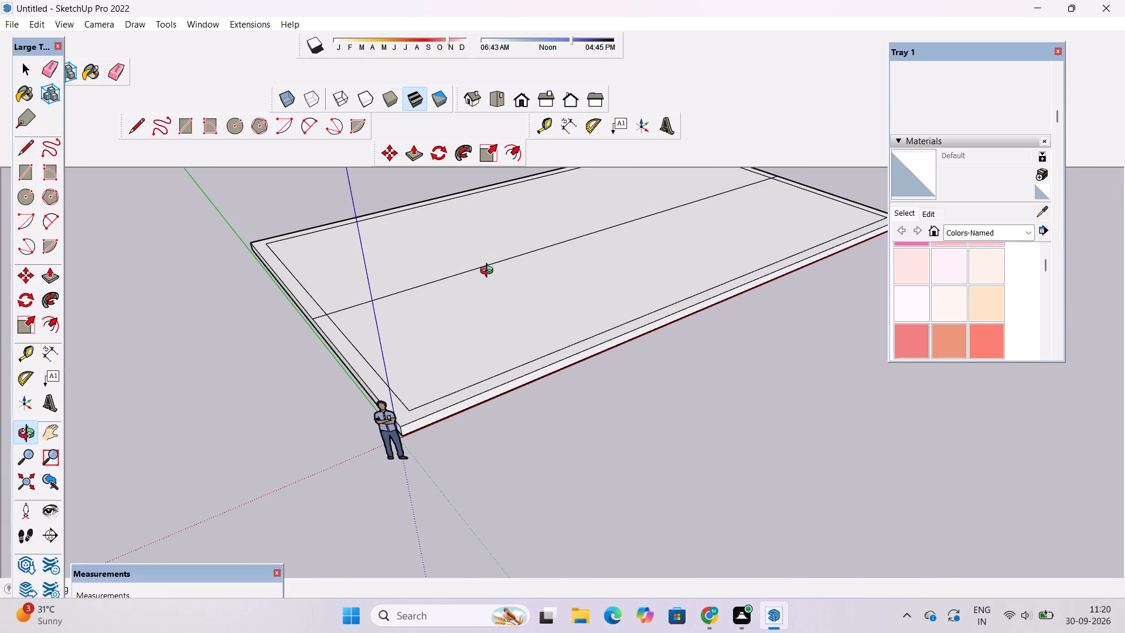
{"action": "scroll", "coordinate": [489, 270], "scroll_direction": "down", "scroll_amount": 3}
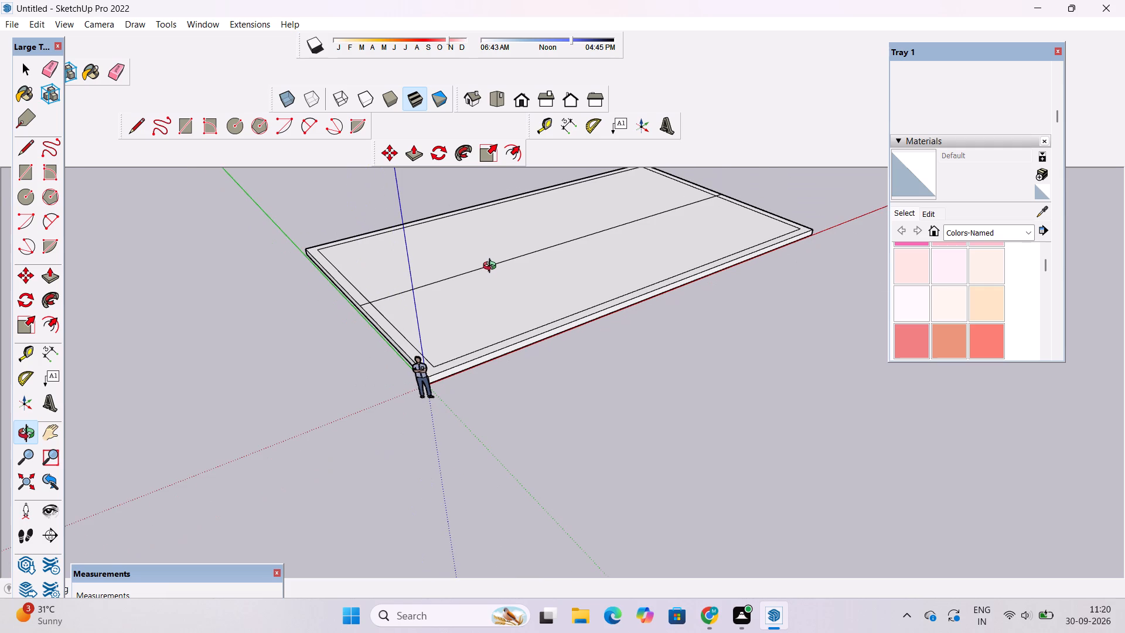
{"action": "scroll", "coordinate": [499, 258], "scroll_direction": "up", "scroll_amount": 6}
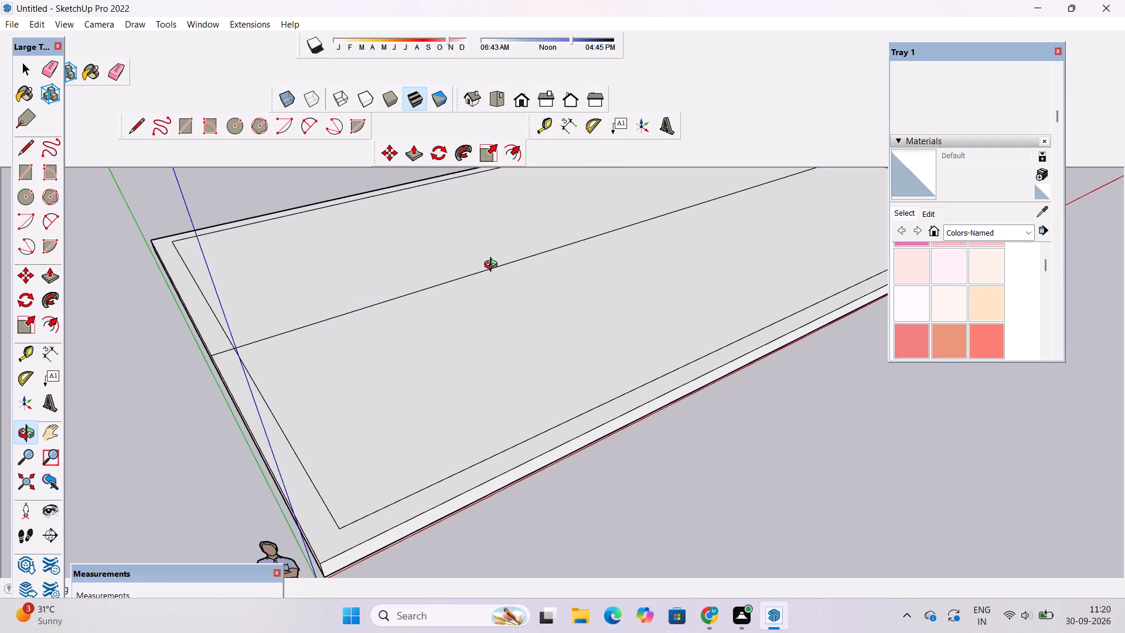
{"action": "scroll", "coordinate": [493, 267], "scroll_direction": "up", "scroll_amount": 4}
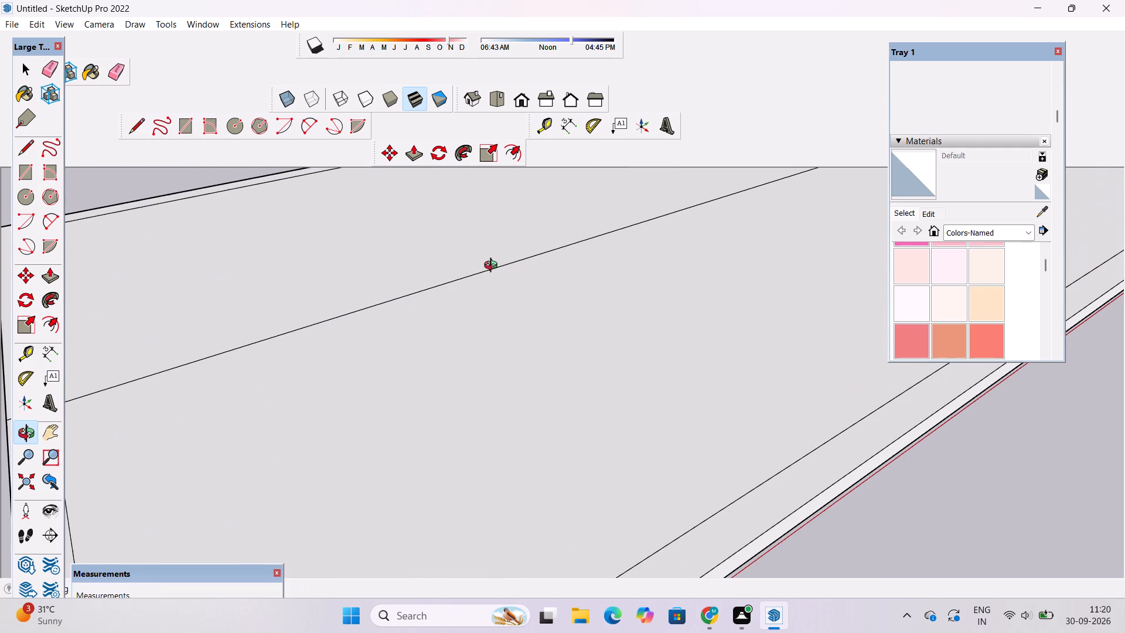
{"action": "scroll", "coordinate": [493, 267], "scroll_direction": "down", "scroll_amount": 4}
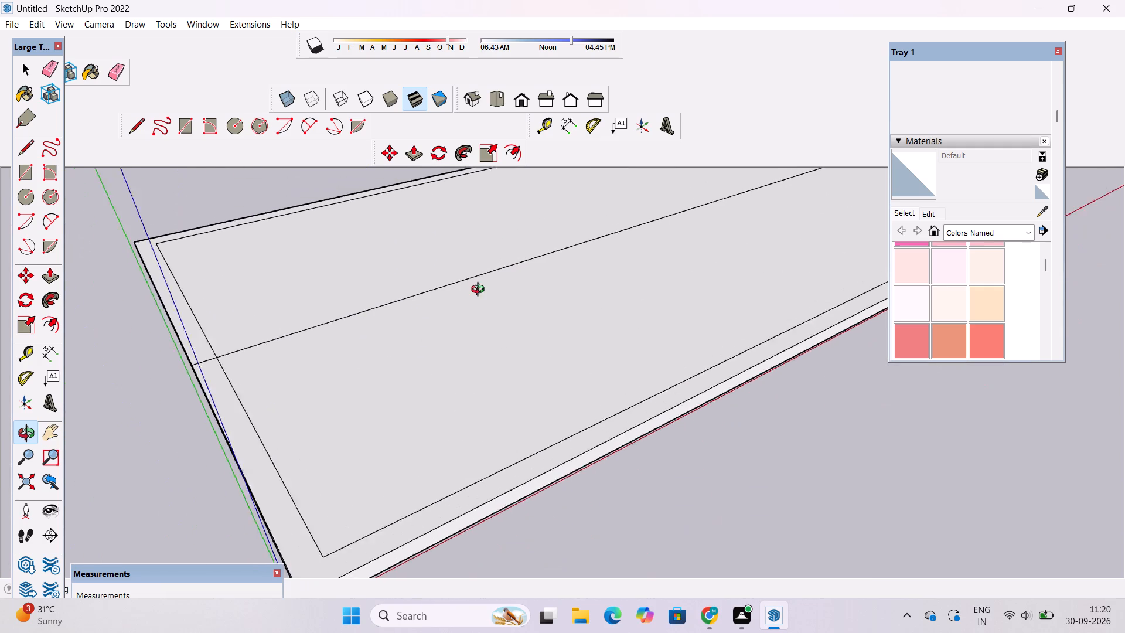
{"action": "scroll", "coordinate": [480, 291], "scroll_direction": "down", "scroll_amount": 6}
{"action": "scroll", "coordinate": [304, 291], "scroll_direction": "up", "scroll_amount": 5}
{"action": "left_click_drag", "start_coordinate": [317, 305], "coordinate": [469, 295]}
{"action": "left_click", "coordinate": [474, 292]}
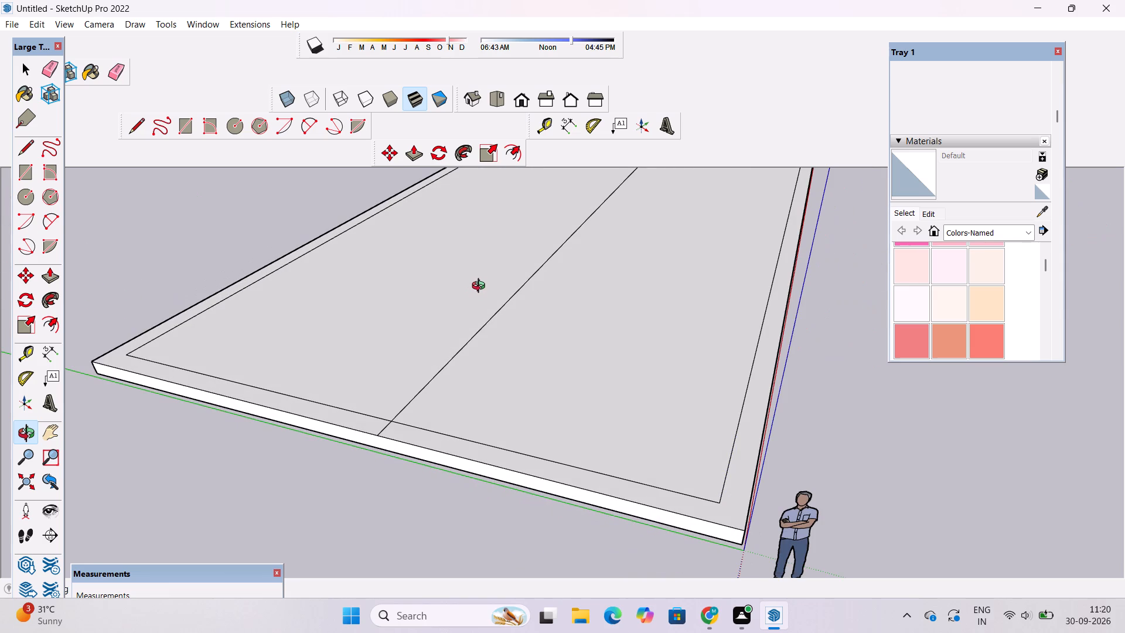
{"action": "left_click_drag", "start_coordinate": [479, 285], "coordinate": [354, 318], "text": "shift"}
{"action": "scroll", "coordinate": [354, 318], "scroll_direction": "down", "scroll_amount": 1}
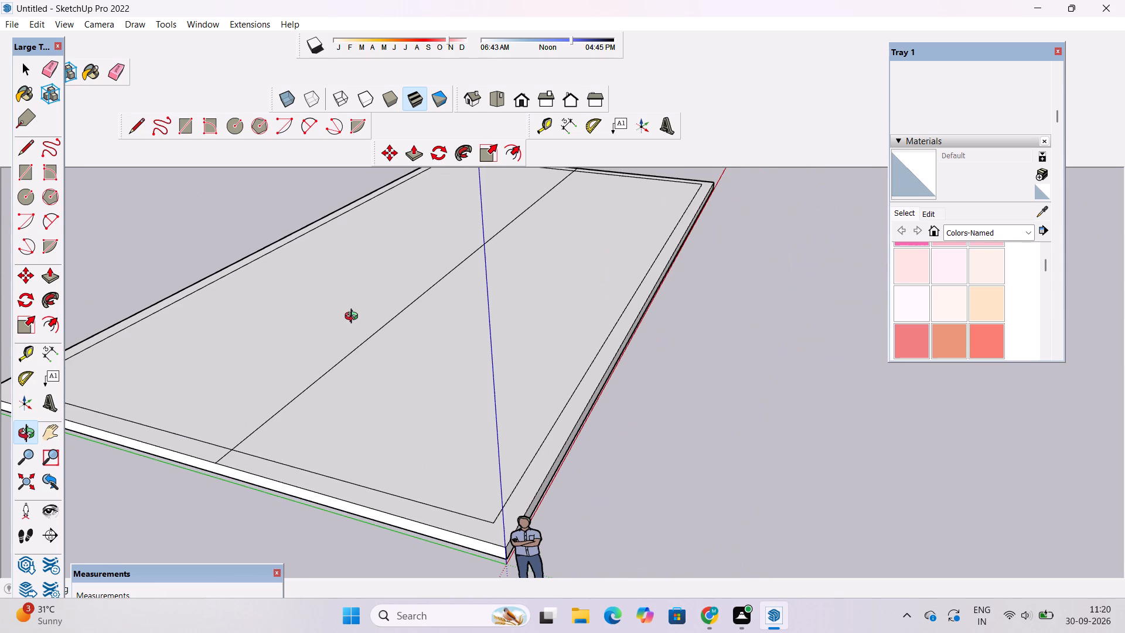
{"action": "left_click_drag", "start_coordinate": [419, 331], "coordinate": [345, 323]}
{"action": "left_click_drag", "start_coordinate": [350, 332], "coordinate": [428, 341], "text": "shift"}
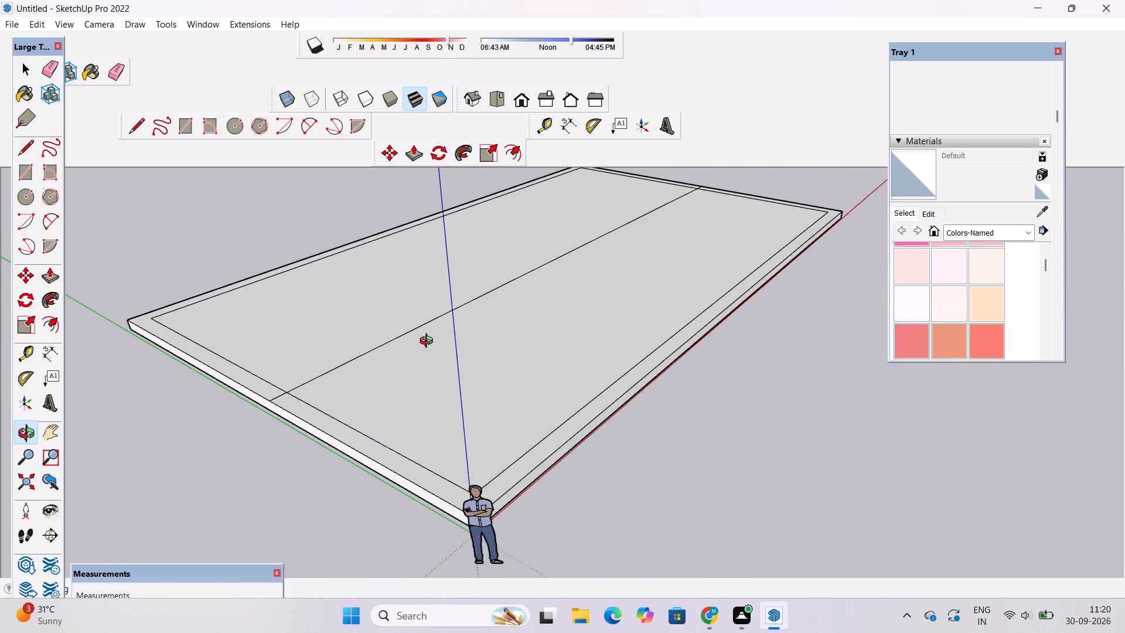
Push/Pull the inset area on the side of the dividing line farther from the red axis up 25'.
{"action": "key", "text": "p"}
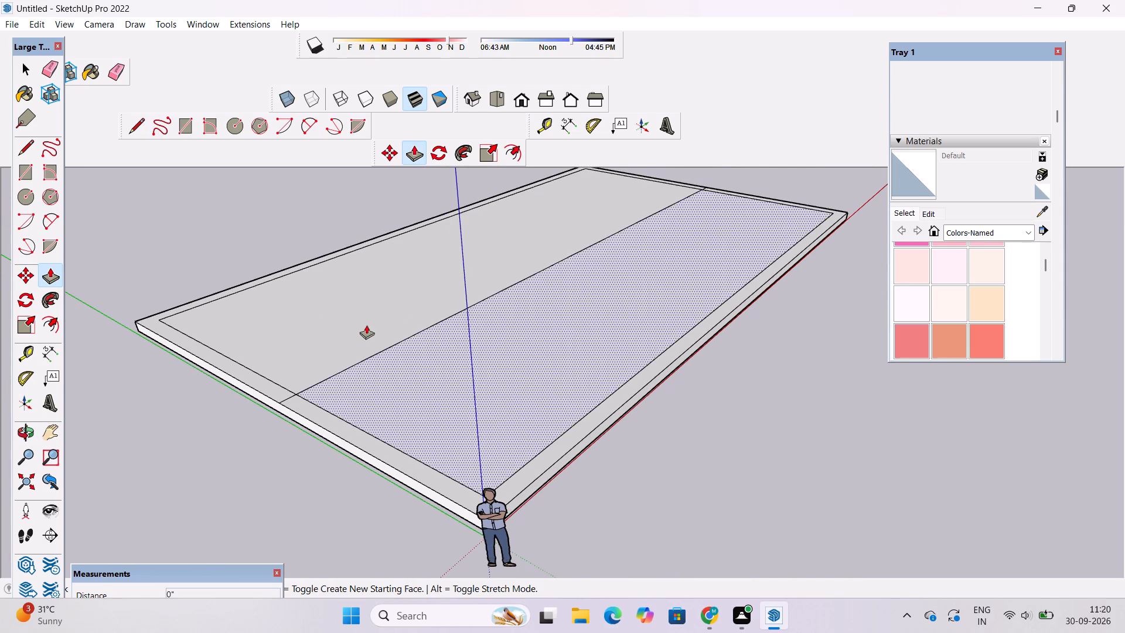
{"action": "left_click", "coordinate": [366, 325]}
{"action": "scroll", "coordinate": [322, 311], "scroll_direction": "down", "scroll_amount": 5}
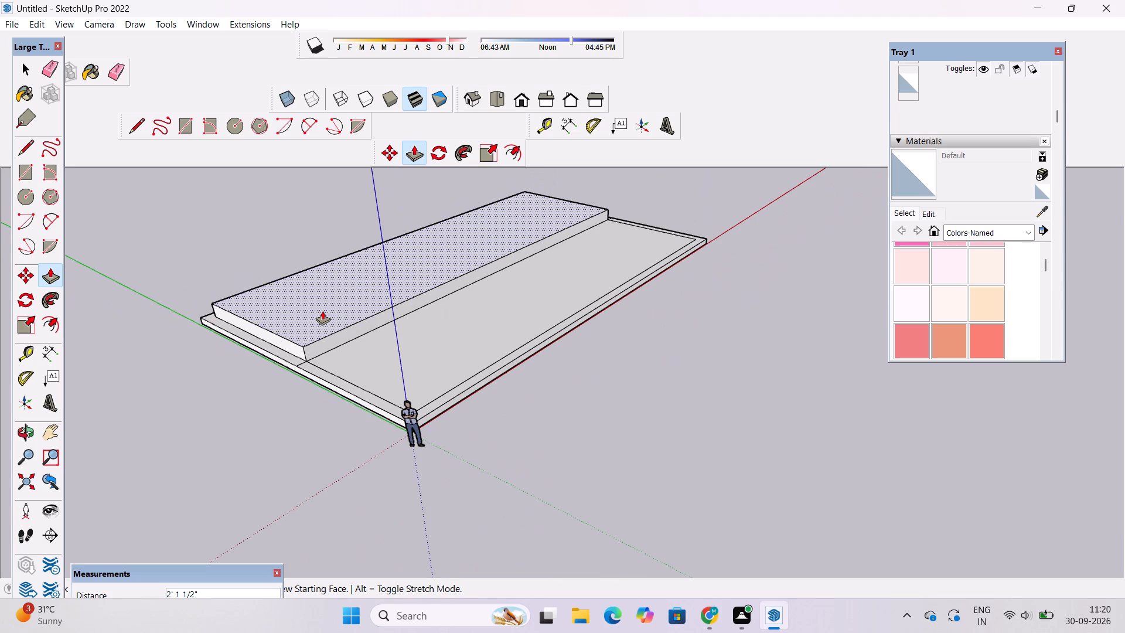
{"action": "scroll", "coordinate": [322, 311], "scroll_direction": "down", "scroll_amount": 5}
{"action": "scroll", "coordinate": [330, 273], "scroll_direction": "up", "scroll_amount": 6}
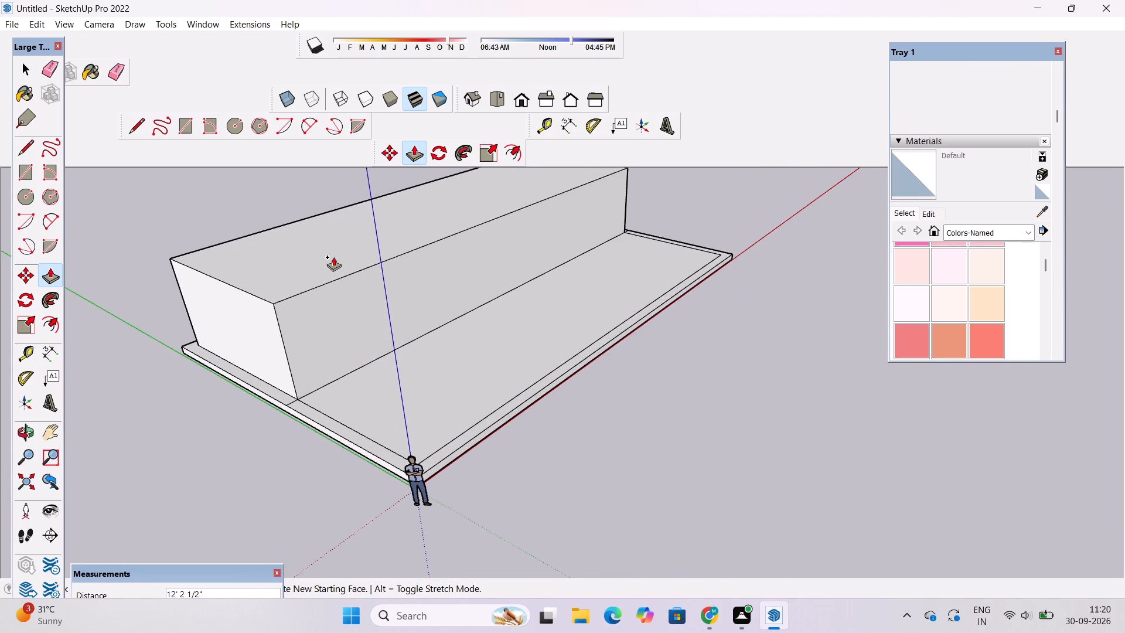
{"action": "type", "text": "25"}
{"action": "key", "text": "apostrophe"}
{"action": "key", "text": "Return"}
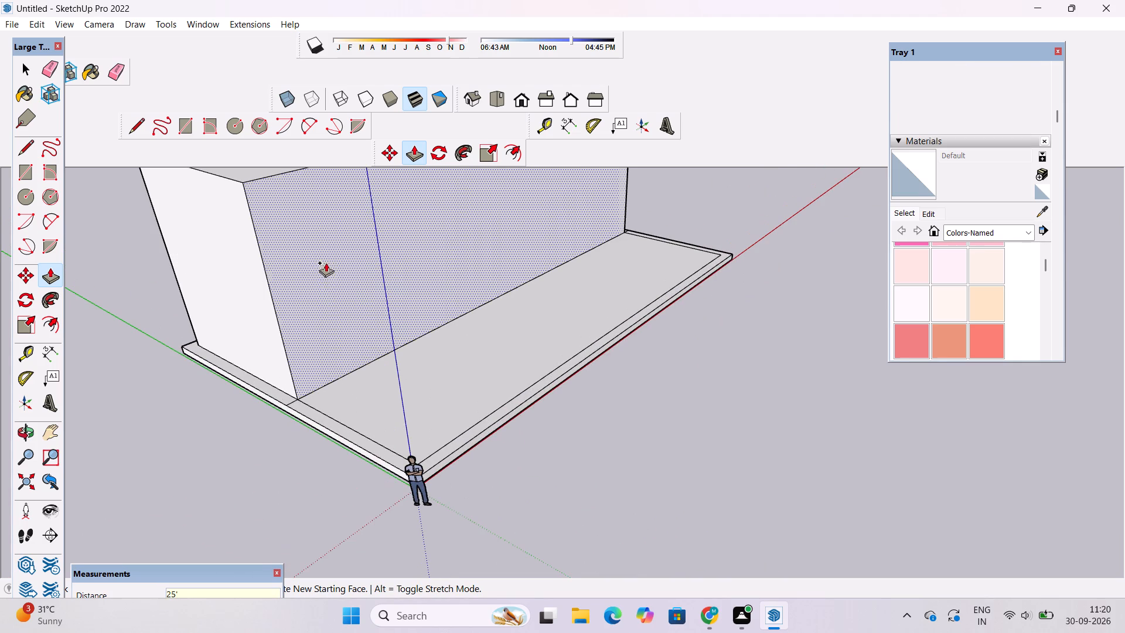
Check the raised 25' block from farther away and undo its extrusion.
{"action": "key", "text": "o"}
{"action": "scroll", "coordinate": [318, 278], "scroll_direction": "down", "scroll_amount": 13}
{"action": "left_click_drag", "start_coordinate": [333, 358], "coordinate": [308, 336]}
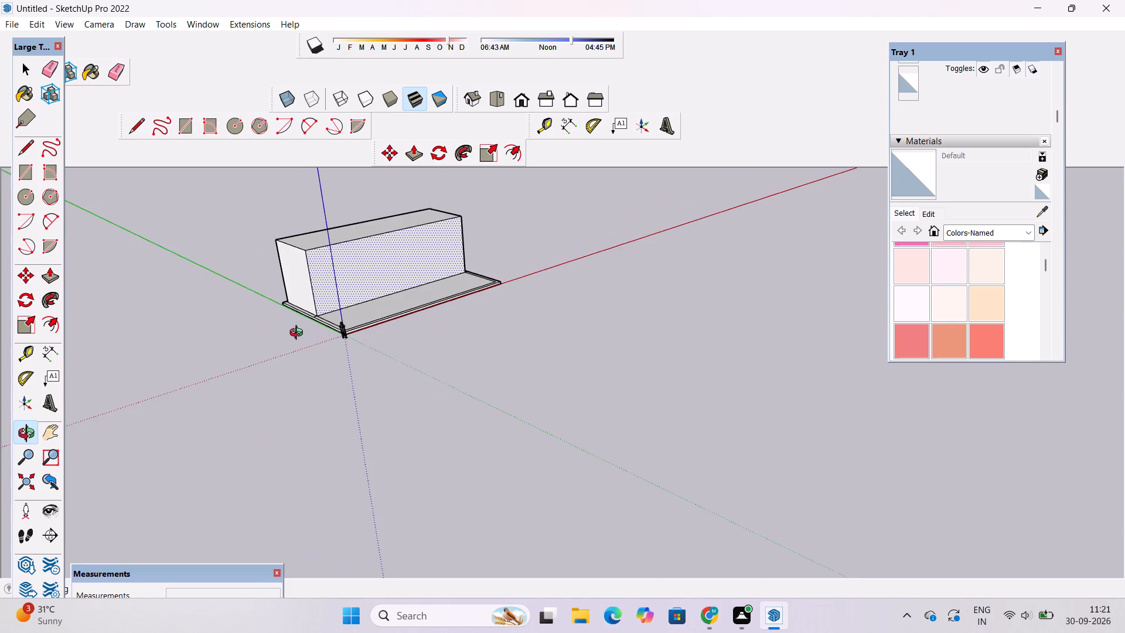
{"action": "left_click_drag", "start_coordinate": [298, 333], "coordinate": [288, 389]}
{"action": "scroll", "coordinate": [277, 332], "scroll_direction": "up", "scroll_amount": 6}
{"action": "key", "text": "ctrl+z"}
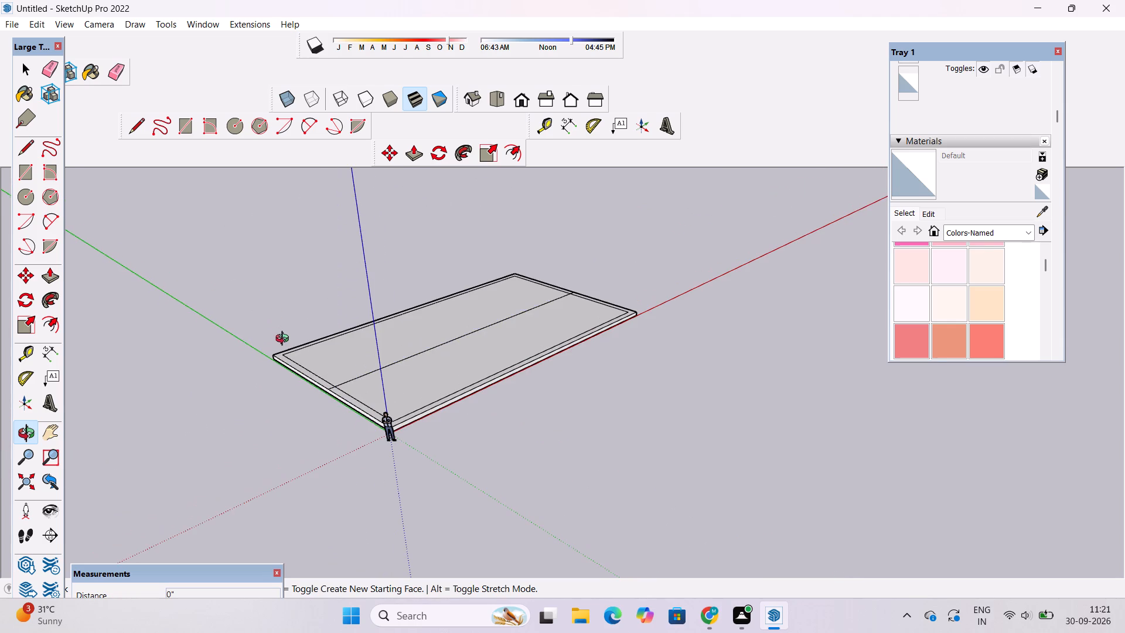
Copy the border face between the slab's outer and inset outlines, with its edges, about 126' along the red axis, clear of the slab.
{"action": "scroll", "coordinate": [285, 340], "scroll_direction": "up", "scroll_amount": 5}
{"action": "left_click_drag", "start_coordinate": [321, 381], "coordinate": [300, 414]}
{"action": "left_click_drag", "start_coordinate": [281, 399], "coordinate": [243, 359]}
{"action": "left_click_drag", "start_coordinate": [275, 413], "coordinate": [240, 448]}
{"action": "scroll", "coordinate": [384, 309], "scroll_direction": "up", "scroll_amount": 5}
{"action": "left_click_drag", "start_coordinate": [384, 310], "coordinate": [339, 314], "text": "shift"}
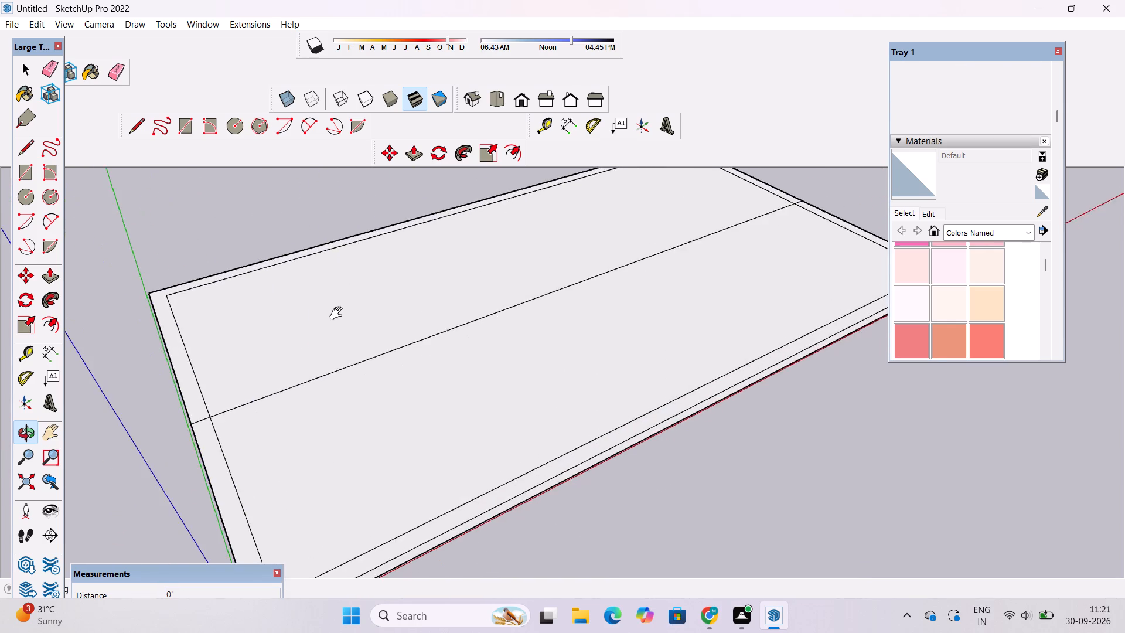
{"action": "scroll", "coordinate": [337, 310], "scroll_direction": "down", "scroll_amount": 6, "text": "shift"}
{"action": "key", "text": "space"}
{"action": "scroll", "coordinate": [337, 309], "scroll_direction": "up", "scroll_amount": 5}
{"action": "scroll", "coordinate": [318, 314], "scroll_direction": "down", "scroll_amount": 4}
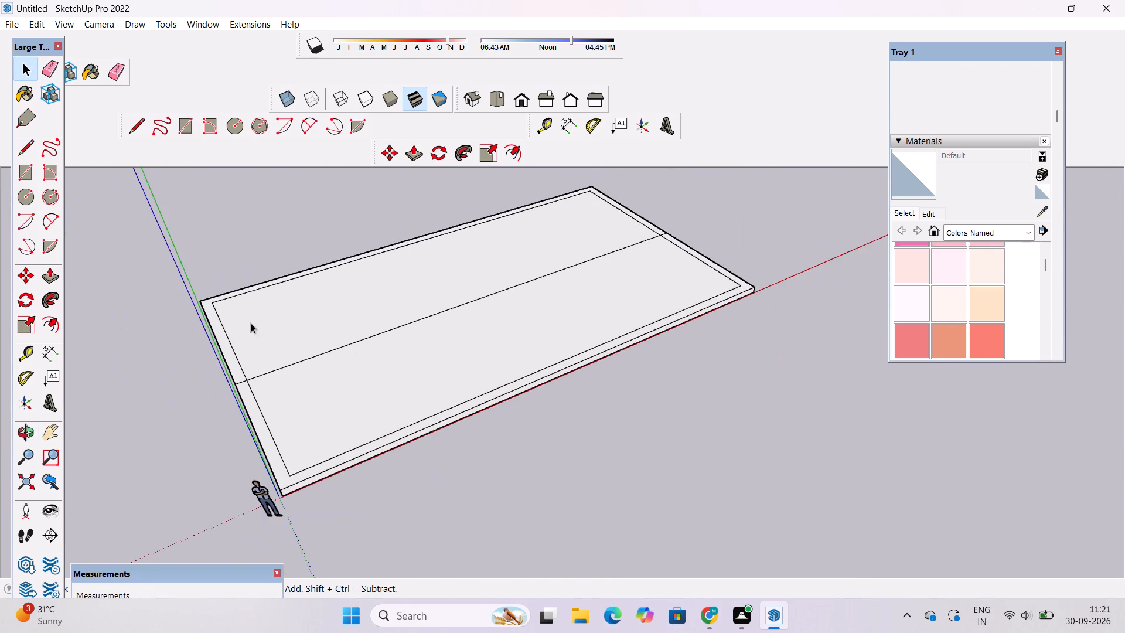
{"action": "scroll", "coordinate": [225, 335], "scroll_direction": "up", "scroll_amount": 4}
{"action": "double_click", "coordinate": [224, 335], "text": "ctrl"}
{"action": "scroll", "coordinate": [224, 335], "scroll_direction": "down", "scroll_amount": 6, "text": "ctrl"}
{"action": "double_click", "coordinate": [245, 387], "text": "ctrl"}
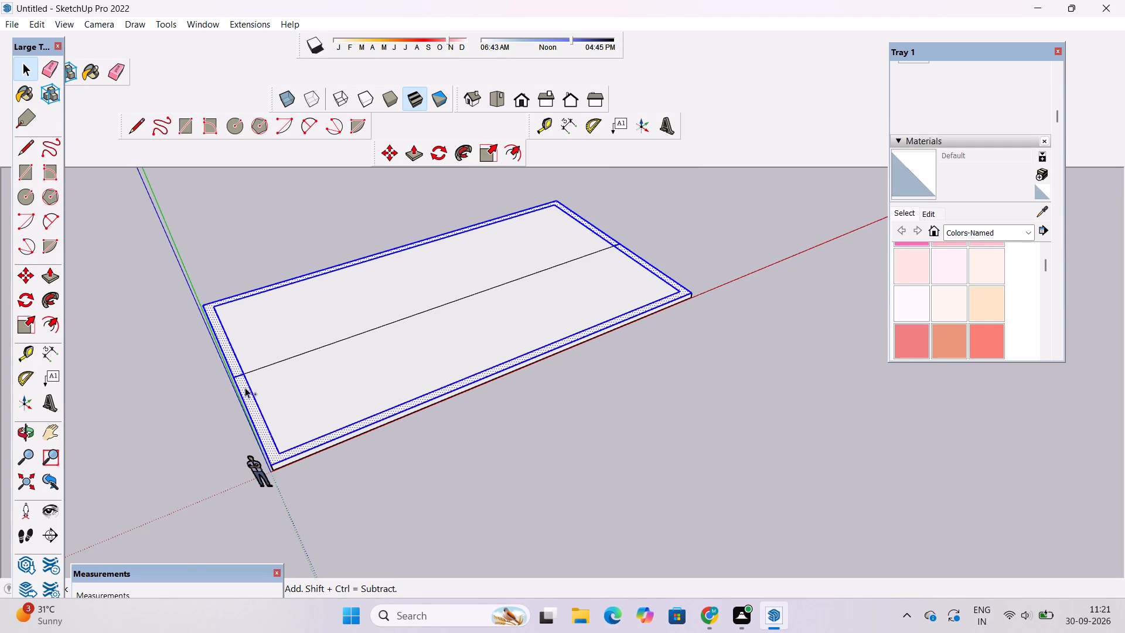
{"action": "scroll", "coordinate": [243, 386], "scroll_direction": "down", "scroll_amount": 8}
{"action": "key", "text": "o"}
{"action": "left_click_drag", "start_coordinate": [581, 310], "coordinate": [511, 454]}
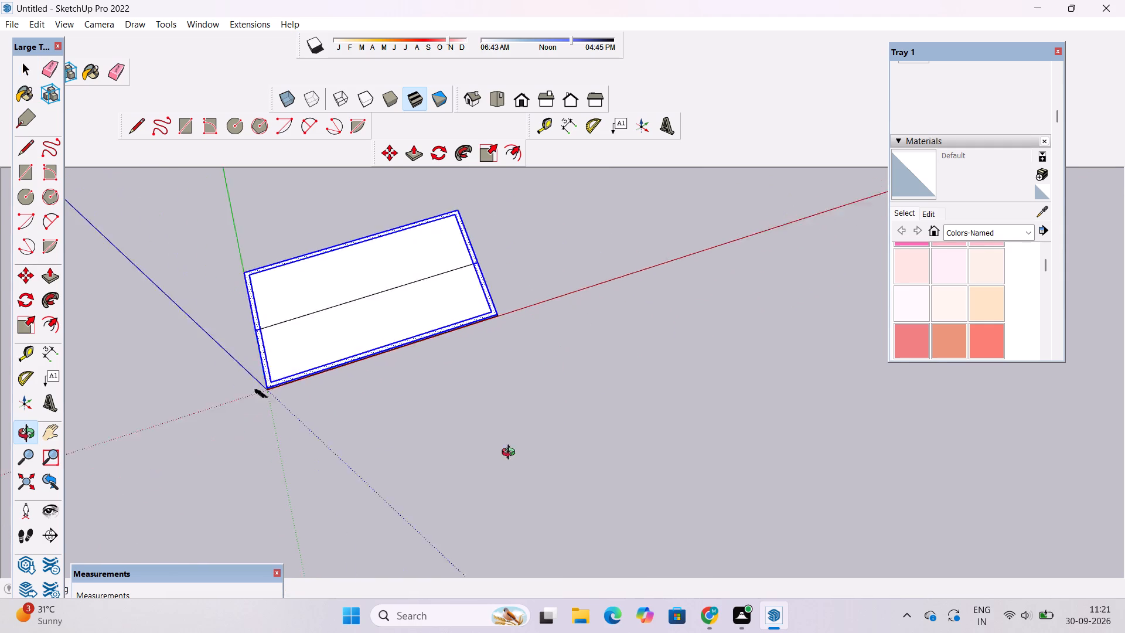
{"action": "left_click_drag", "start_coordinate": [511, 454], "coordinate": [475, 450]}
{"action": "scroll", "coordinate": [425, 257], "scroll_direction": "up", "scroll_amount": 4}
{"action": "left_click_drag", "start_coordinate": [456, 230], "coordinate": [396, 359], "text": "shift"}
{"action": "scroll", "coordinate": [385, 322], "scroll_direction": "down", "scroll_amount": 6, "text": "shift"}
{"action": "left_click_drag", "start_coordinate": [384, 321], "coordinate": [337, 307], "text": "shift"}
{"action": "scroll", "coordinate": [347, 298], "scroll_direction": "up", "scroll_amount": 2}
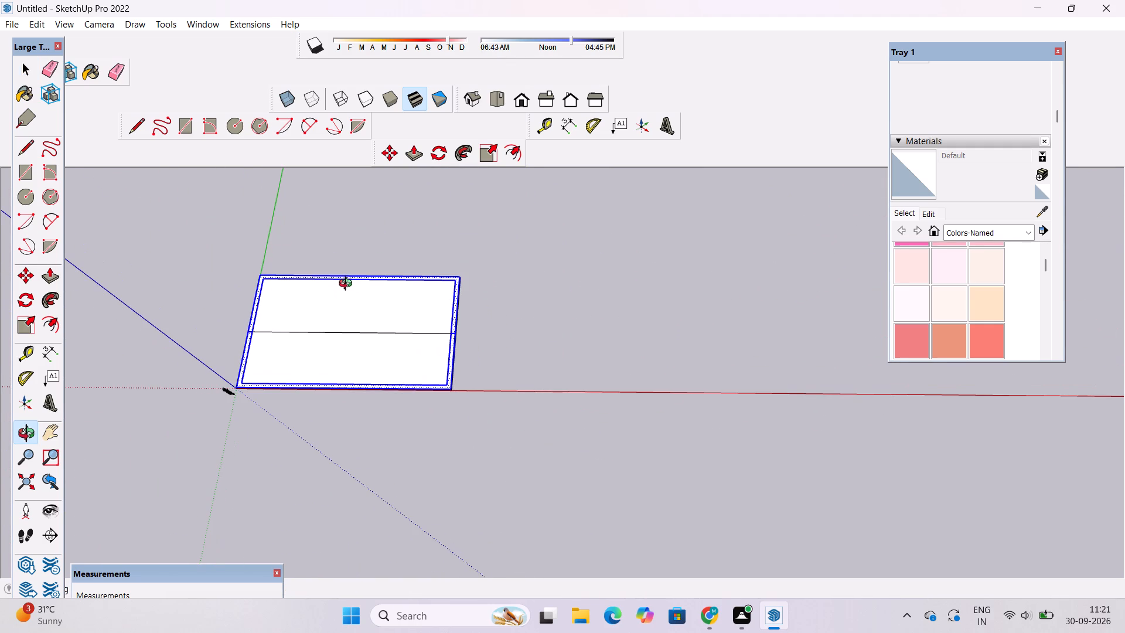
{"action": "scroll", "coordinate": [398, 431], "scroll_direction": "up", "scroll_amount": 5}
{"action": "left_click_drag", "start_coordinate": [398, 431], "coordinate": [407, 371]}
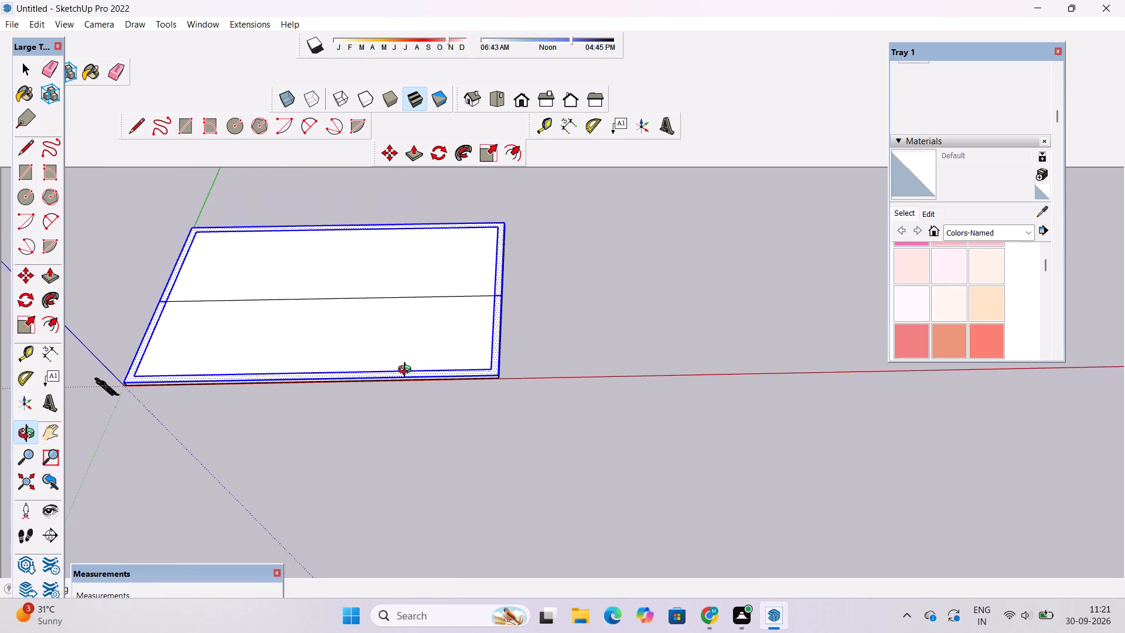
{"action": "left_click_drag", "start_coordinate": [425, 388], "coordinate": [360, 401], "text": "shift"}
{"action": "scroll", "coordinate": [360, 401], "scroll_direction": "up", "scroll_amount": 4}
{"action": "key", "text": "m"}
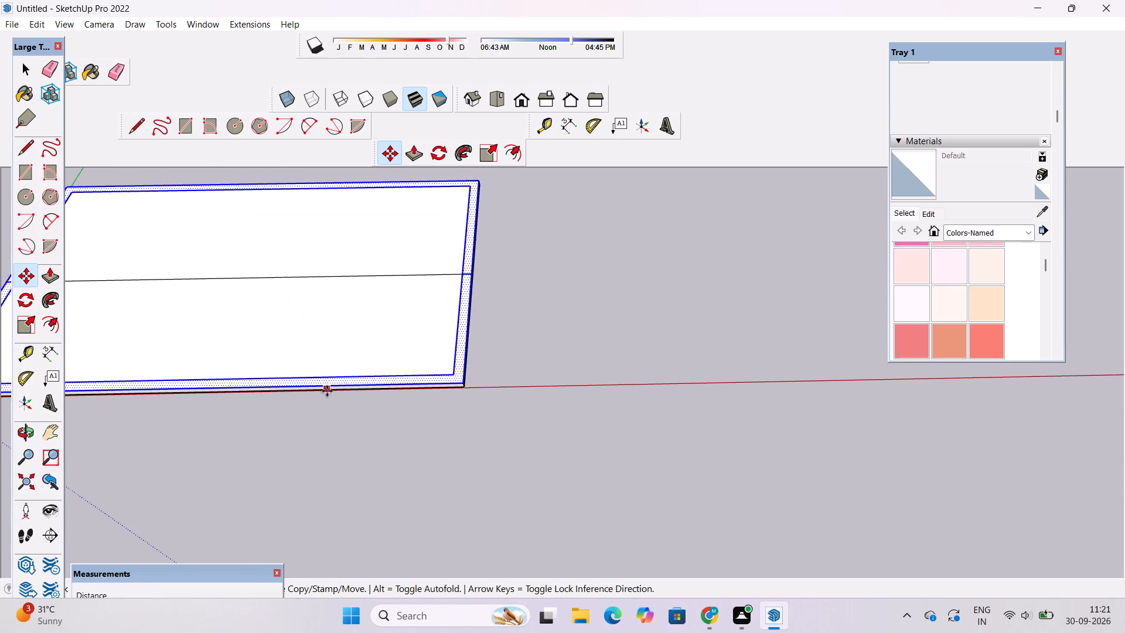
{"action": "scroll", "coordinate": [325, 389], "scroll_direction": "down", "scroll_amount": 5}
{"action": "scroll", "coordinate": [148, 367], "scroll_direction": "up", "scroll_amount": 6}
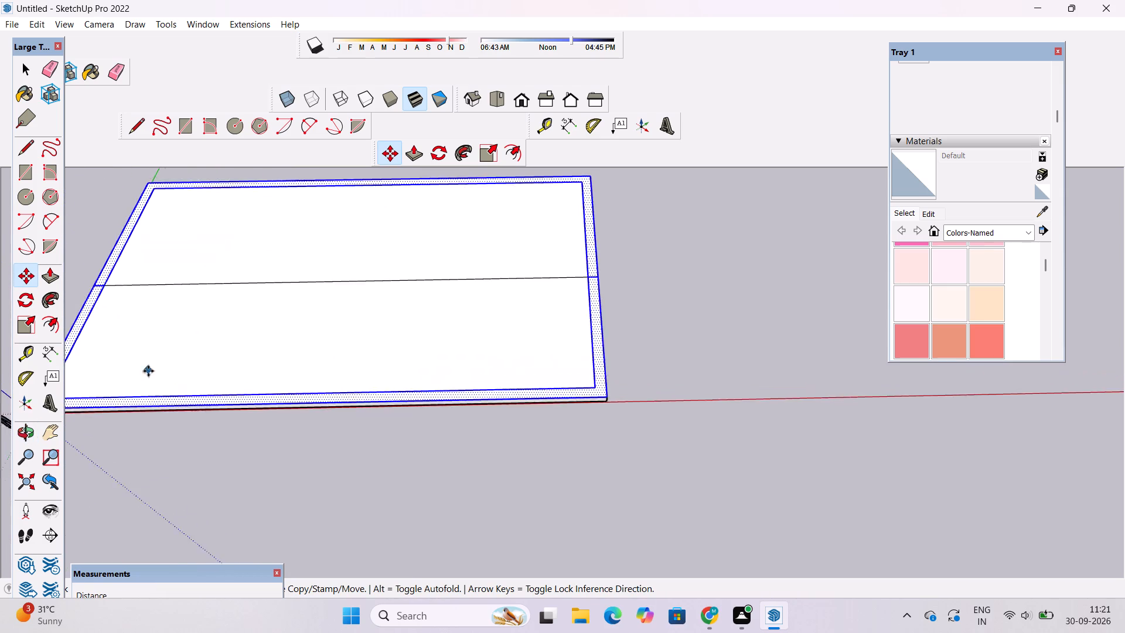
{"action": "scroll", "coordinate": [166, 373], "scroll_direction": "down", "scroll_amount": 11}
{"action": "scroll", "coordinate": [84, 374], "scroll_direction": "up", "scroll_amount": 6}
{"action": "scroll", "coordinate": [339, 392], "scroll_direction": "up", "scroll_amount": 7}
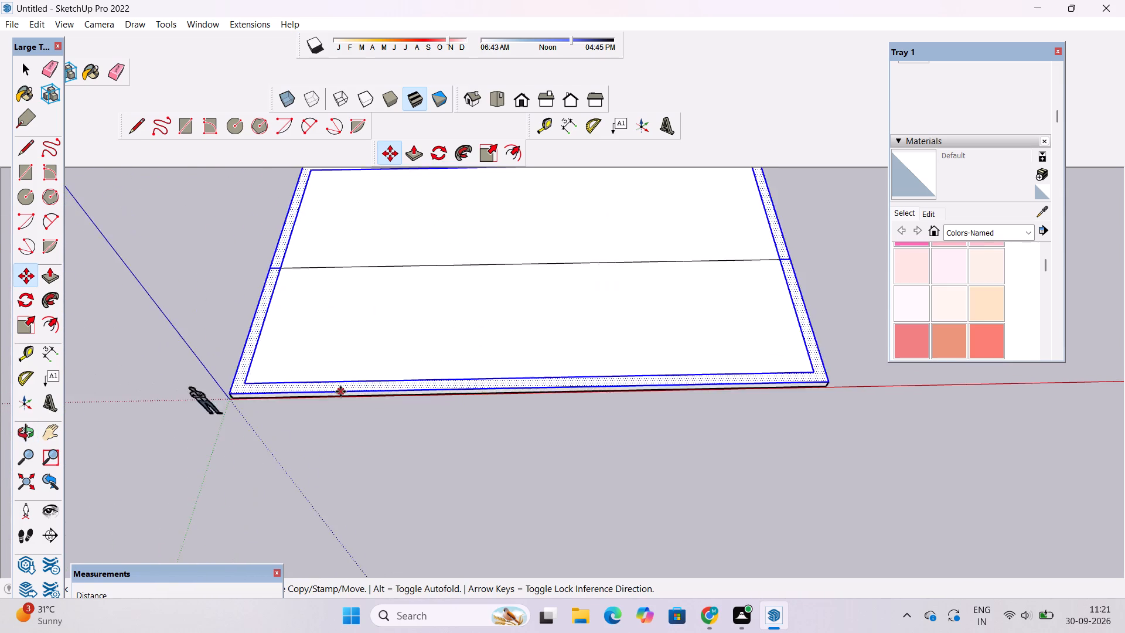
{"action": "scroll", "coordinate": [340, 392], "scroll_direction": "up", "scroll_amount": 4}
{"action": "left_click", "coordinate": [157, 392]}
{"action": "scroll", "coordinate": [150, 380], "scroll_direction": "down", "scroll_amount": 7}
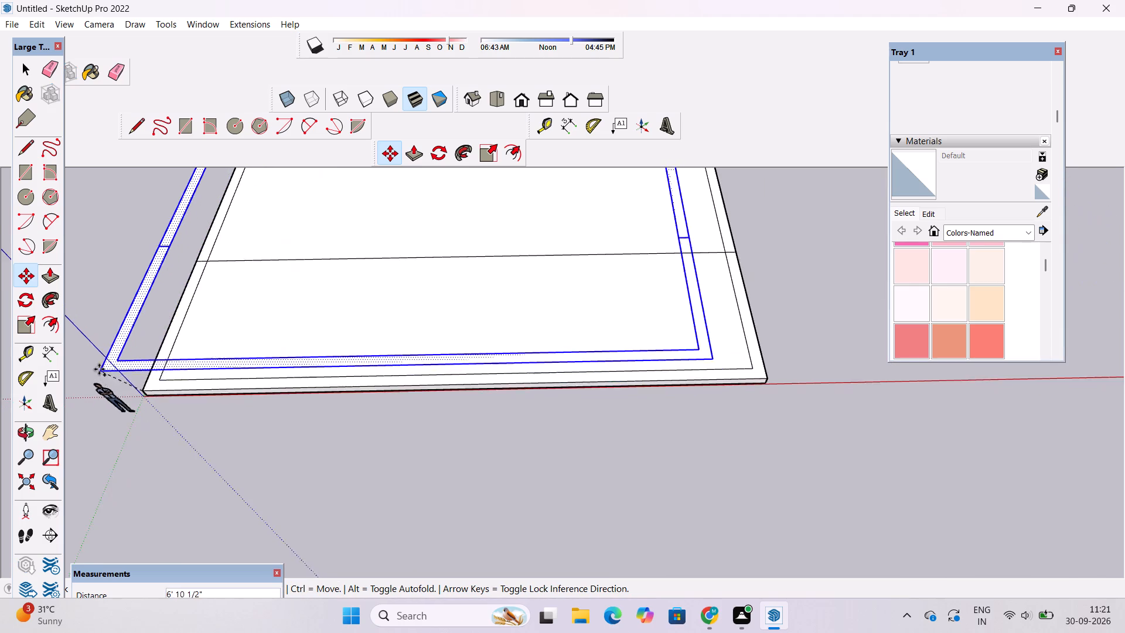
{"action": "scroll", "coordinate": [99, 369], "scroll_direction": "down", "scroll_amount": 20}
{"action": "scroll", "coordinate": [369, 376], "scroll_direction": "up", "scroll_amount": 3}
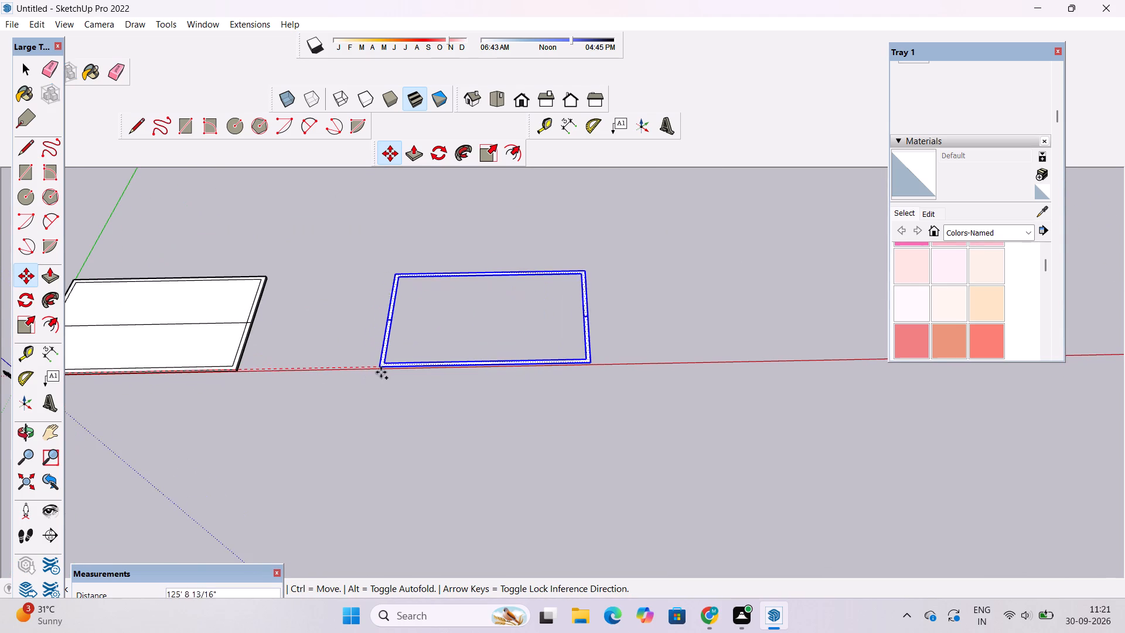
{"action": "left_click", "coordinate": [384, 372]}
{"action": "key", "text": "space"}
{"action": "left_click", "coordinate": [381, 398]}
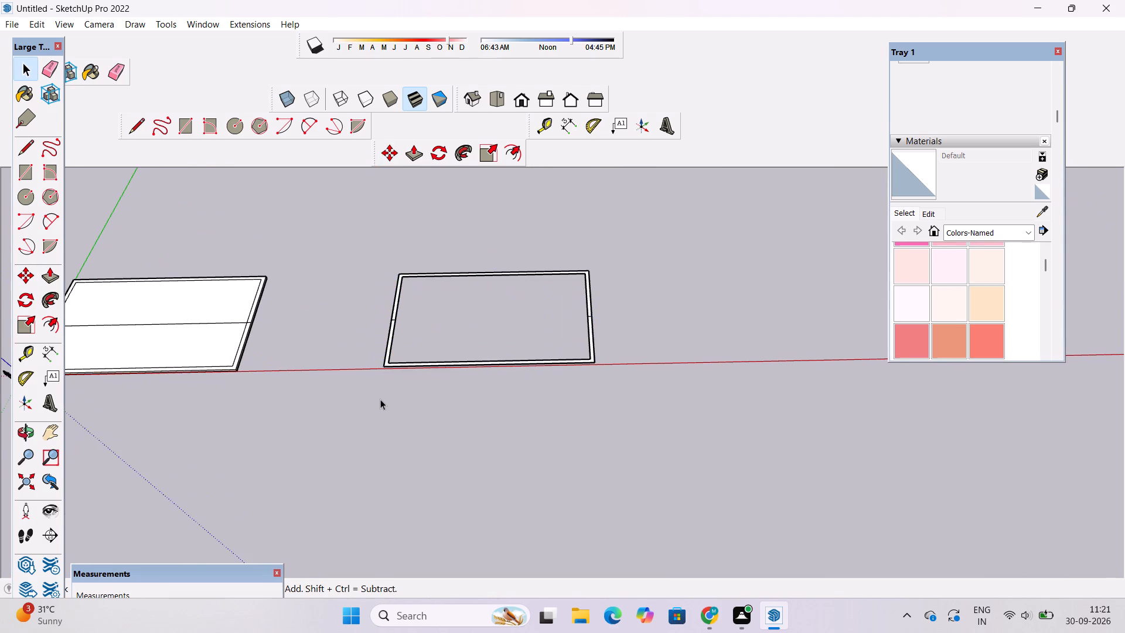
Erase the two short dividing segments that cross the copied border's short sides.
{"action": "scroll", "coordinate": [380, 399], "scroll_direction": "up", "scroll_amount": 4}
{"action": "key", "text": "e"}
{"action": "scroll", "coordinate": [384, 294], "scroll_direction": "up", "scroll_amount": 12}
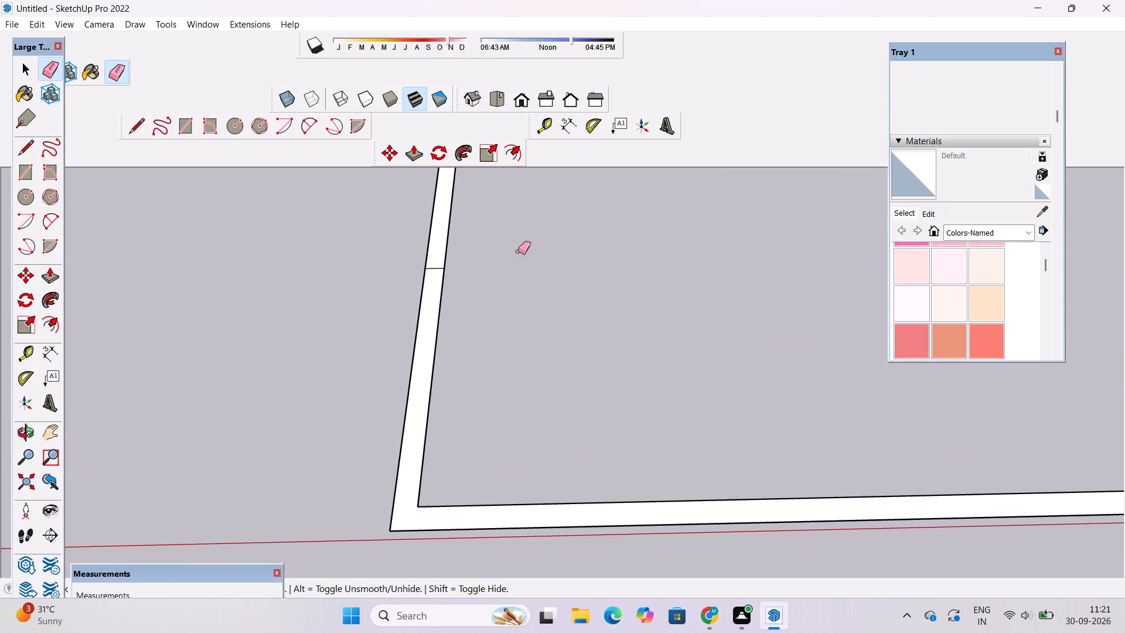
{"action": "left_click_drag", "start_coordinate": [435, 256], "coordinate": [435, 270]}
{"action": "scroll", "coordinate": [146, 284], "scroll_direction": "down", "scroll_amount": 15}
{"action": "scroll", "coordinate": [442, 321], "scroll_direction": "up", "scroll_amount": 5}
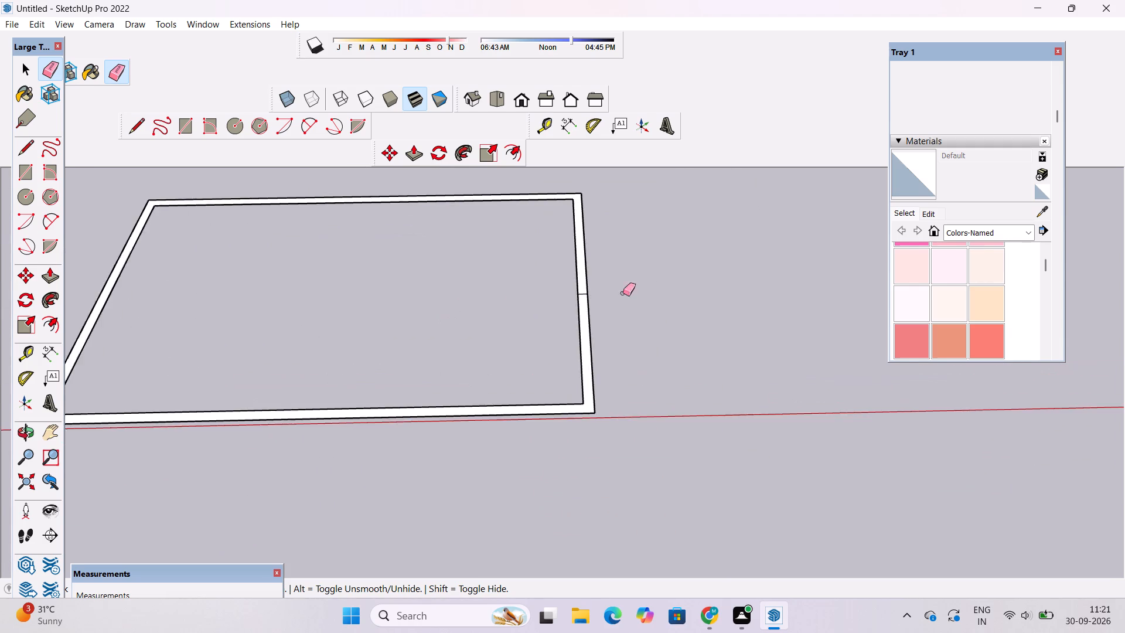
{"action": "scroll", "coordinate": [642, 290], "scroll_direction": "up", "scroll_amount": 4}
{"action": "scroll", "coordinate": [541, 287], "scroll_direction": "up", "scroll_amount": 11}
{"action": "left_click_drag", "start_coordinate": [571, 292], "coordinate": [572, 315]}
{"action": "scroll", "coordinate": [571, 318], "scroll_direction": "down", "scroll_amount": 5}
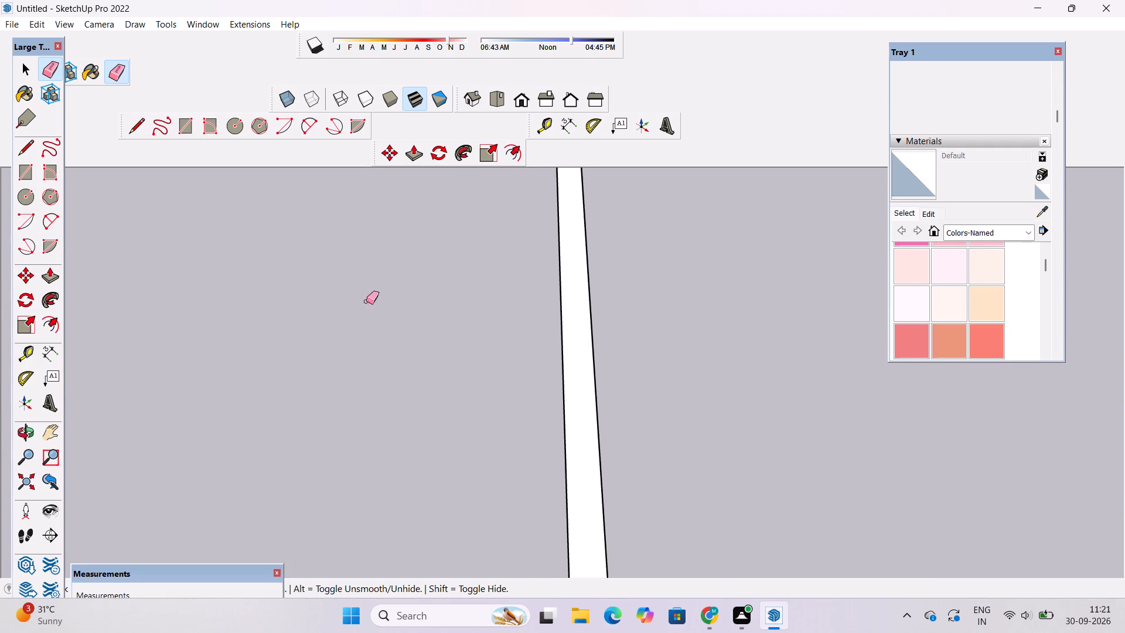
Draw a line about 2' 4" long over the copied border's inner edge, from its inner corner, to fill the interior with a face.
{"action": "left_click", "coordinate": [140, 126]}
{"action": "scroll", "coordinate": [505, 320], "scroll_direction": "down", "scroll_amount": 11}
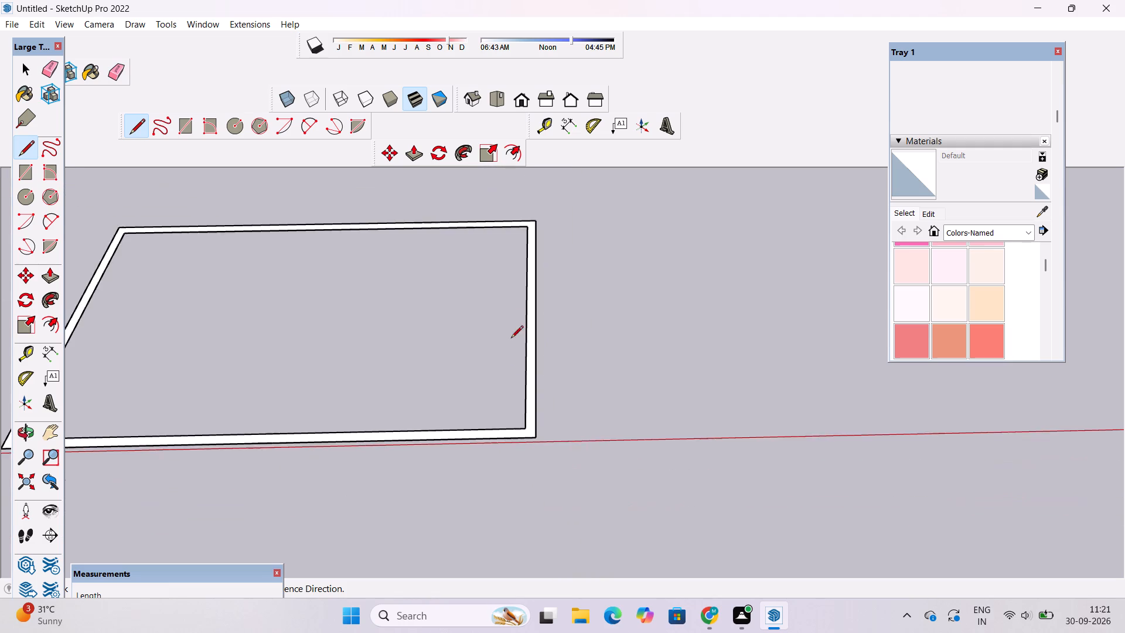
{"action": "scroll", "coordinate": [517, 387], "scroll_direction": "up", "scroll_amount": 5}
{"action": "left_click", "coordinate": [530, 462]}
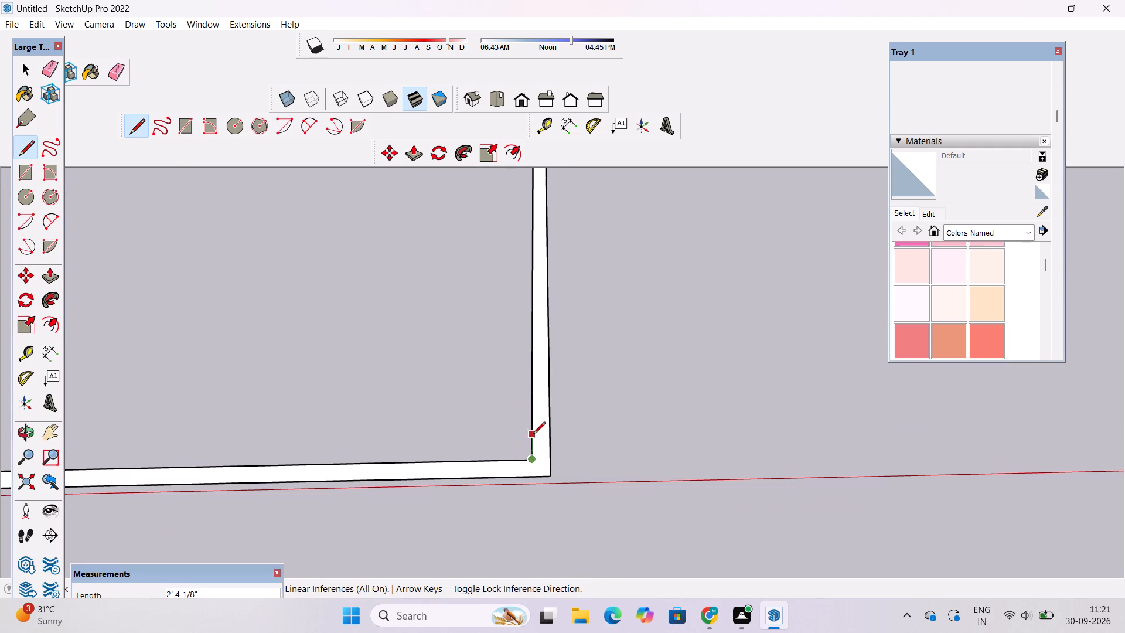
{"action": "left_click", "coordinate": [533, 435]}
{"action": "key", "text": "space"}
Erase the copied border's inner outline, leaving a single plain rectangular face.
{"action": "type", "text": "E"}
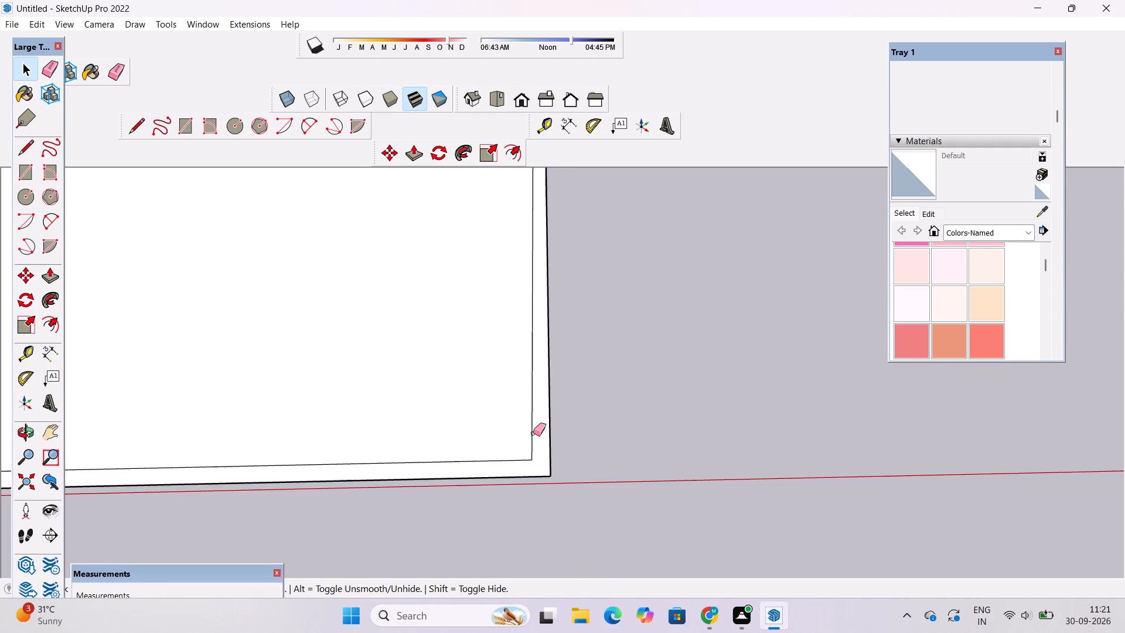
{"action": "left_click_drag", "start_coordinate": [533, 433], "coordinate": [504, 461]}
{"action": "scroll", "coordinate": [540, 465], "scroll_direction": "down", "scroll_amount": 11}
{"action": "scroll", "coordinate": [226, 297], "scroll_direction": "up", "scroll_amount": 6}
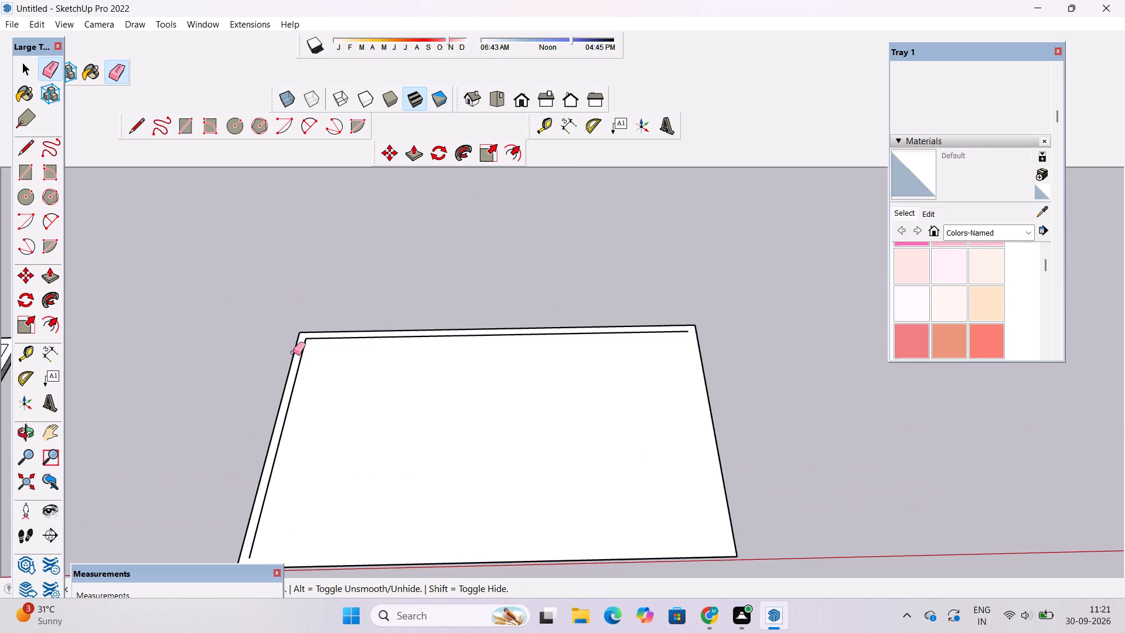
{"action": "scroll", "coordinate": [293, 352], "scroll_direction": "up", "scroll_amount": 9}
{"action": "left_click_drag", "start_coordinate": [352, 327], "coordinate": [317, 361]}
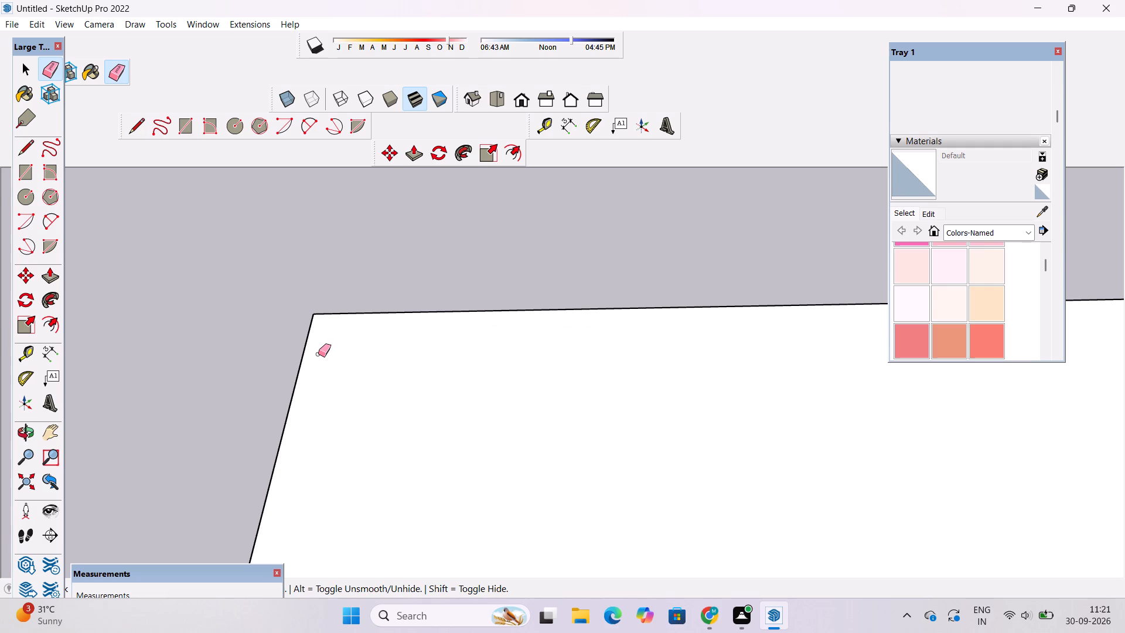
Examine the base slab and the plain rectangle beside it from several angles and distances.
{"action": "key", "text": "o"}
{"action": "scroll", "coordinate": [318, 354], "scroll_direction": "down", "scroll_amount": 7}
{"action": "left_click_drag", "start_coordinate": [423, 482], "coordinate": [428, 348]}
{"action": "scroll", "coordinate": [395, 323], "scroll_direction": "down", "scroll_amount": 13}
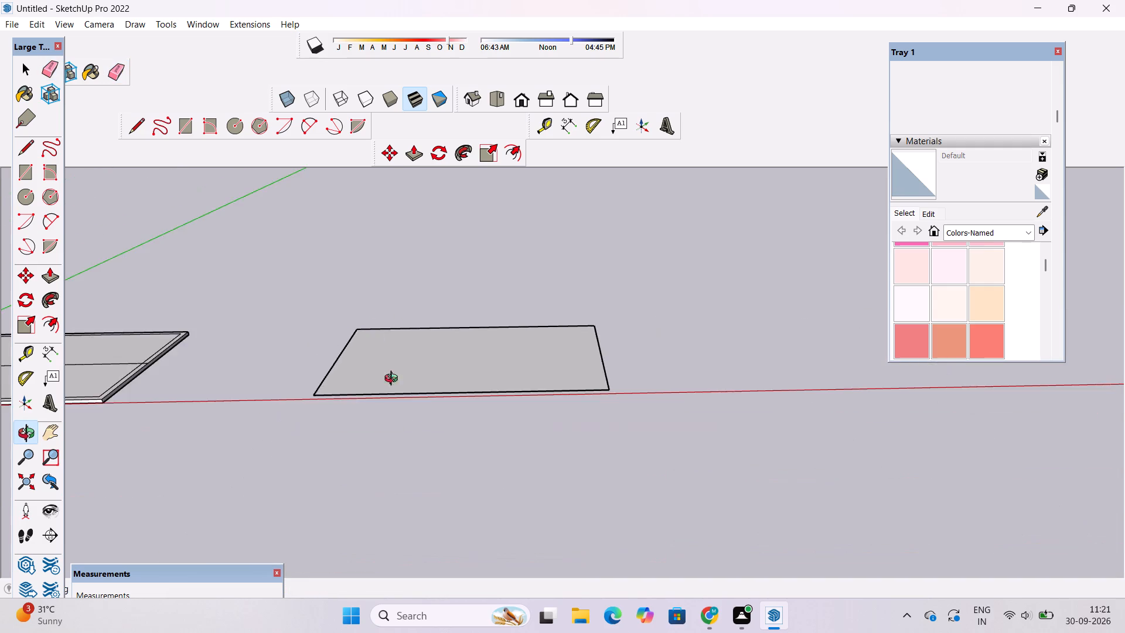
{"action": "left_click_drag", "start_coordinate": [413, 424], "coordinate": [424, 457]}
{"action": "scroll", "coordinate": [371, 409], "scroll_direction": "up", "scroll_amount": 3}
{"action": "left_click_drag", "start_coordinate": [369, 399], "coordinate": [383, 394], "text": "shift"}
{"action": "scroll", "coordinate": [383, 394], "scroll_direction": "down", "scroll_amount": 5}
{"action": "left_click_drag", "start_coordinate": [182, 392], "coordinate": [350, 396], "text": "shift"}
{"action": "left_click_drag", "start_coordinate": [350, 424], "coordinate": [348, 519]}
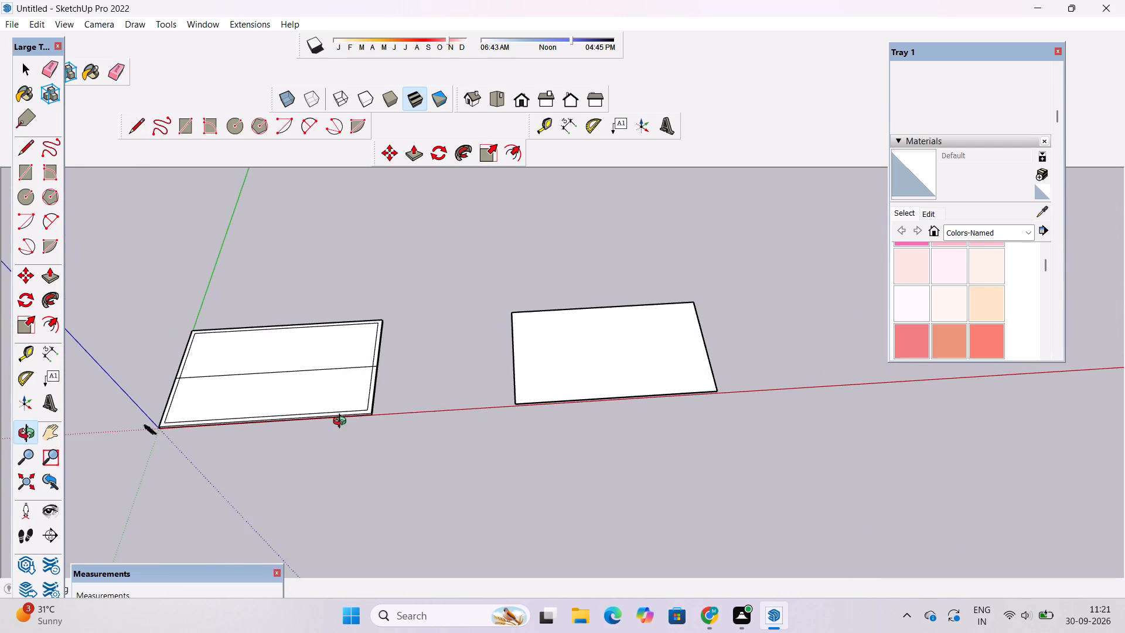
{"action": "scroll", "coordinate": [339, 378], "scroll_direction": "up", "scroll_amount": 8}
{"action": "left_click_drag", "start_coordinate": [244, 382], "coordinate": [441, 308]}
{"action": "scroll", "coordinate": [444, 309], "scroll_direction": "down", "scroll_amount": 12}
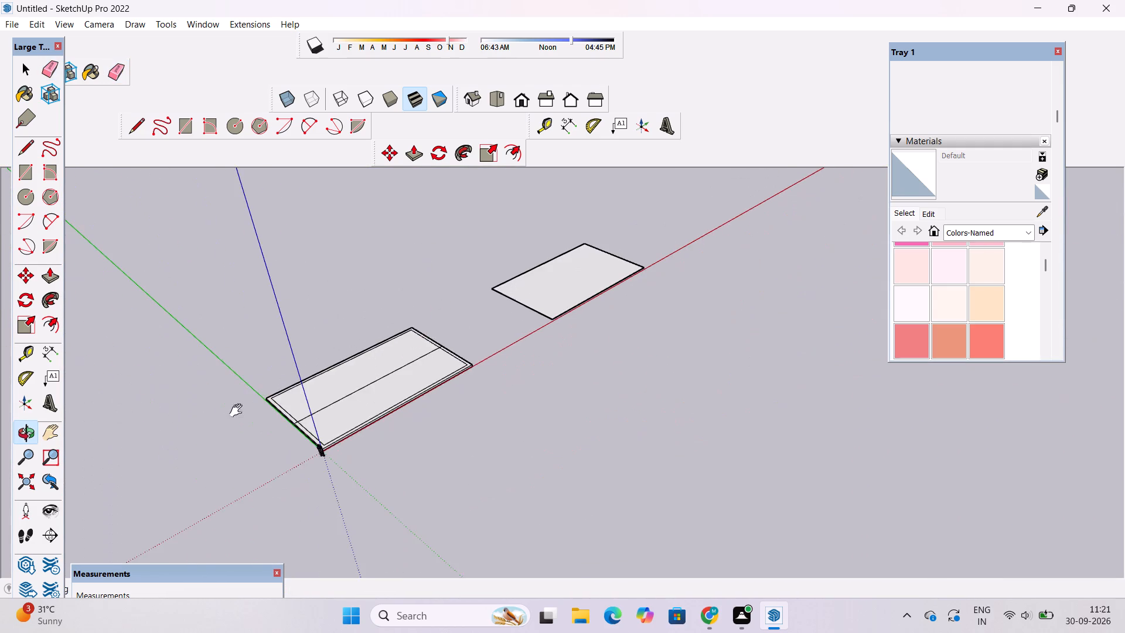
{"action": "left_click_drag", "start_coordinate": [238, 411], "coordinate": [274, 348], "text": "shift"}
{"action": "scroll", "coordinate": [285, 354], "scroll_direction": "up", "scroll_amount": 4}
{"action": "left_click_drag", "start_coordinate": [293, 371], "coordinate": [389, 330]}
{"action": "scroll", "coordinate": [387, 349], "scroll_direction": "up", "scroll_amount": 5}
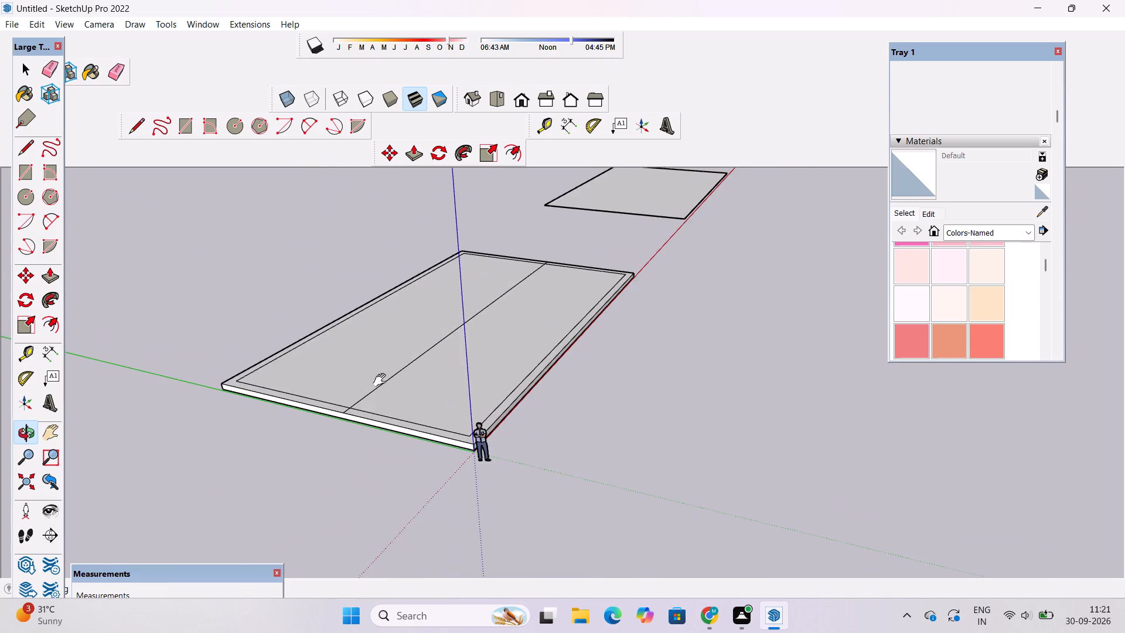
{"action": "left_click_drag", "start_coordinate": [334, 376], "coordinate": [300, 376], "text": "shift"}
{"action": "left_click_drag", "start_coordinate": [304, 404], "coordinate": [363, 386]}
{"action": "scroll", "coordinate": [346, 394], "scroll_direction": "down", "scroll_amount": 4}
{"action": "left_click_drag", "start_coordinate": [355, 428], "coordinate": [392, 511]}
{"action": "scroll", "coordinate": [330, 462], "scroll_direction": "up", "scroll_amount": 4}
{"action": "left_click_drag", "start_coordinate": [321, 469], "coordinate": [343, 368]}
{"action": "left_click_drag", "start_coordinate": [329, 441], "coordinate": [323, 354], "text": "shift"}
{"action": "left_click_drag", "start_coordinate": [333, 399], "coordinate": [340, 435]}
{"action": "scroll", "coordinate": [321, 386], "scroll_direction": "down", "scroll_amount": 4}
{"action": "left_click_drag", "start_coordinate": [343, 376], "coordinate": [343, 443]}
{"action": "scroll", "coordinate": [335, 431], "scroll_direction": "up", "scroll_amount": 2}
{"action": "left_click_drag", "start_coordinate": [316, 413], "coordinate": [325, 380], "text": "shift"}
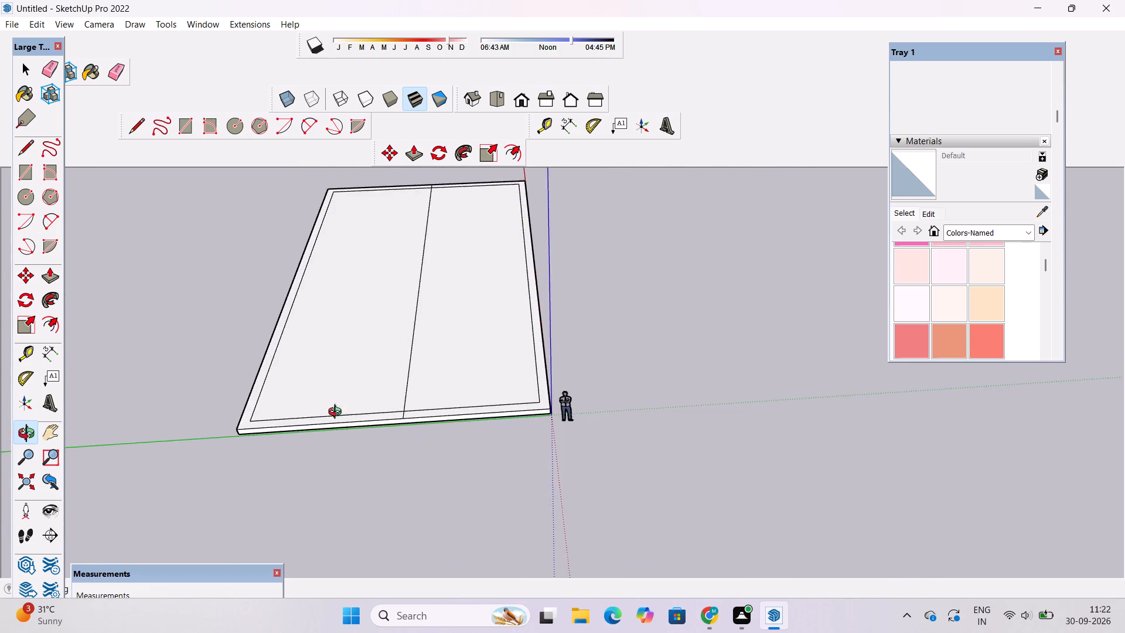
Push/Pull the slab's U-shaped border face on the side of the dividing line farther from the red axis up 23'.
{"action": "left_click_drag", "start_coordinate": [343, 430], "coordinate": [298, 436]}
{"action": "scroll", "coordinate": [291, 407], "scroll_direction": "up", "scroll_amount": 5}
{"action": "key", "text": "p"}
{"action": "scroll", "coordinate": [299, 392], "scroll_direction": "up", "scroll_amount": 3}
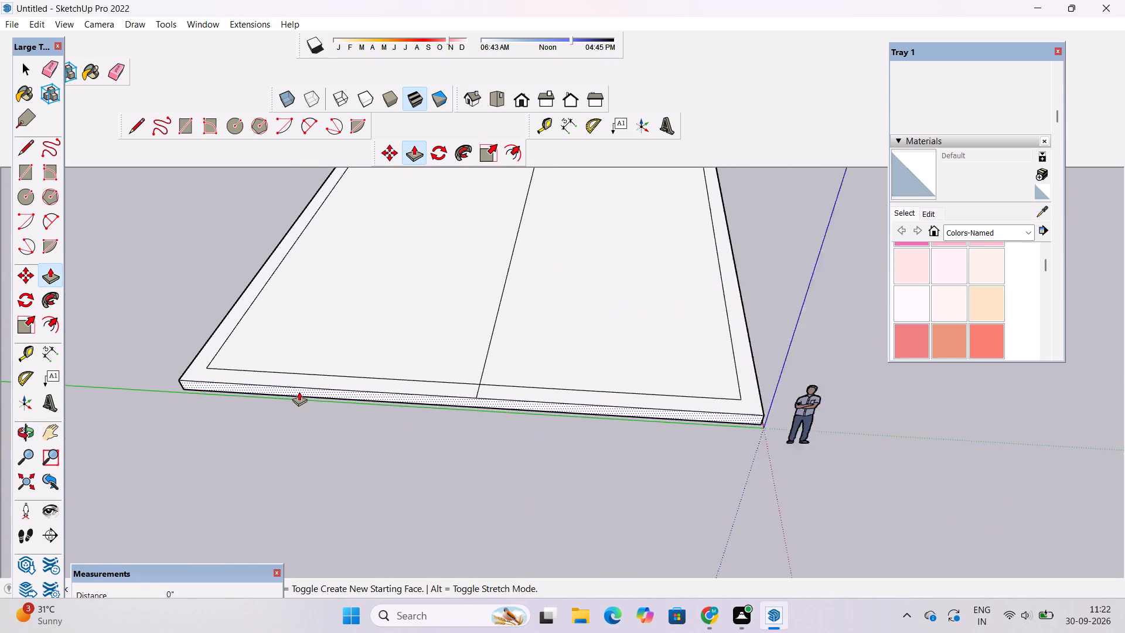
{"action": "scroll", "coordinate": [299, 392], "scroll_direction": "up", "scroll_amount": 2}
{"action": "left_click", "coordinate": [305, 379]}
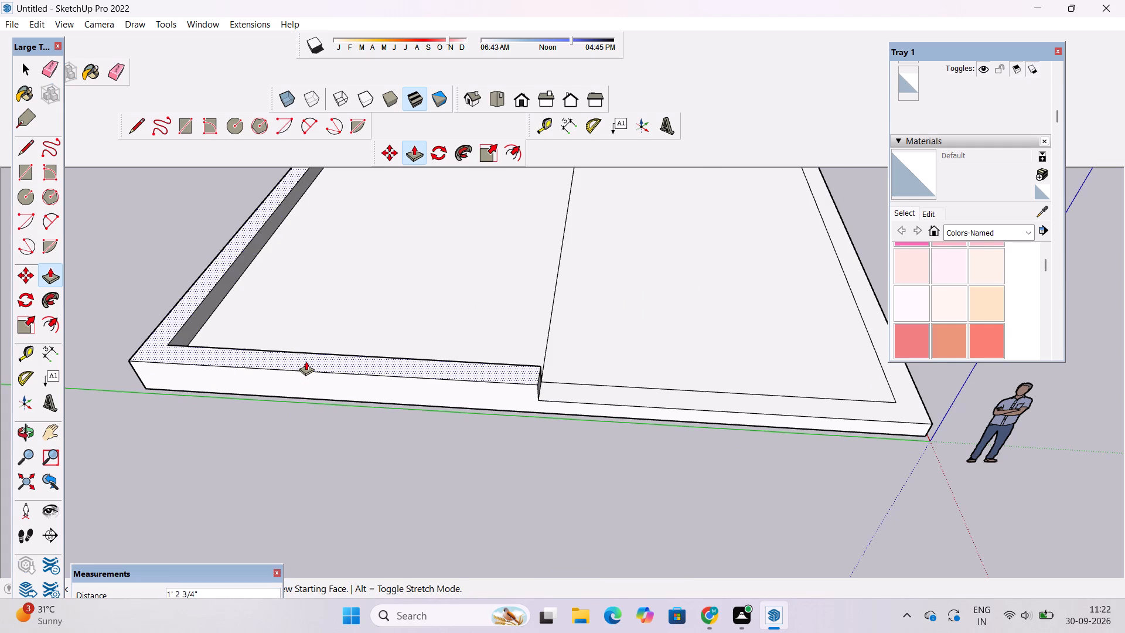
{"action": "scroll", "coordinate": [305, 363], "scroll_direction": "down", "scroll_amount": 16}
{"action": "scroll", "coordinate": [306, 283], "scroll_direction": "up", "scroll_amount": 6}
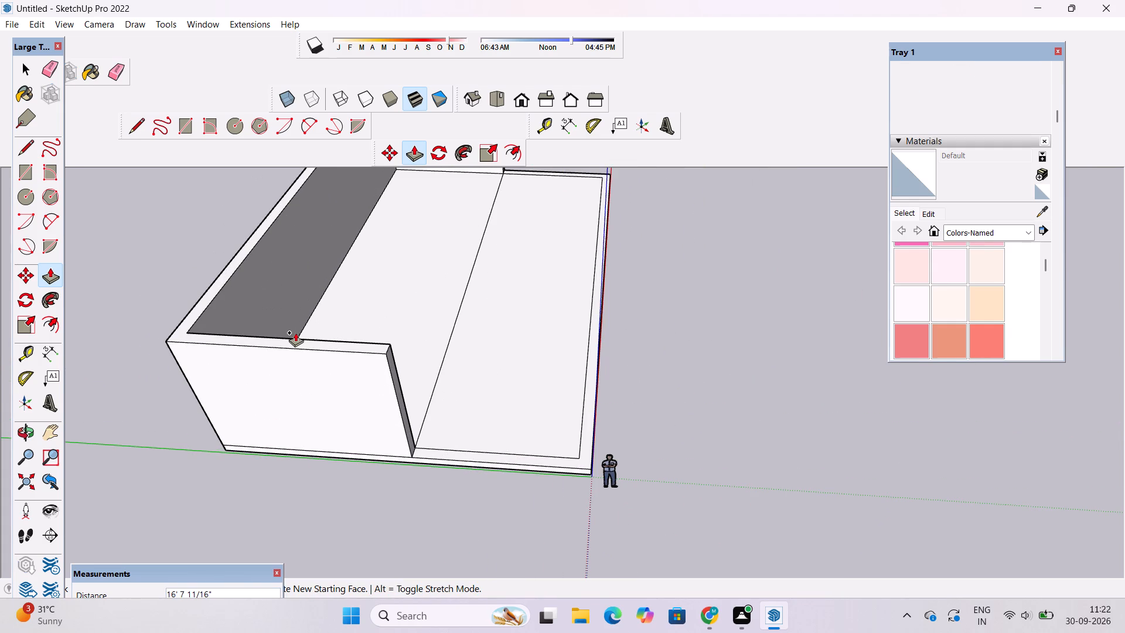
{"action": "type", "text": "23'"}
{"action": "key", "text": "Return"}
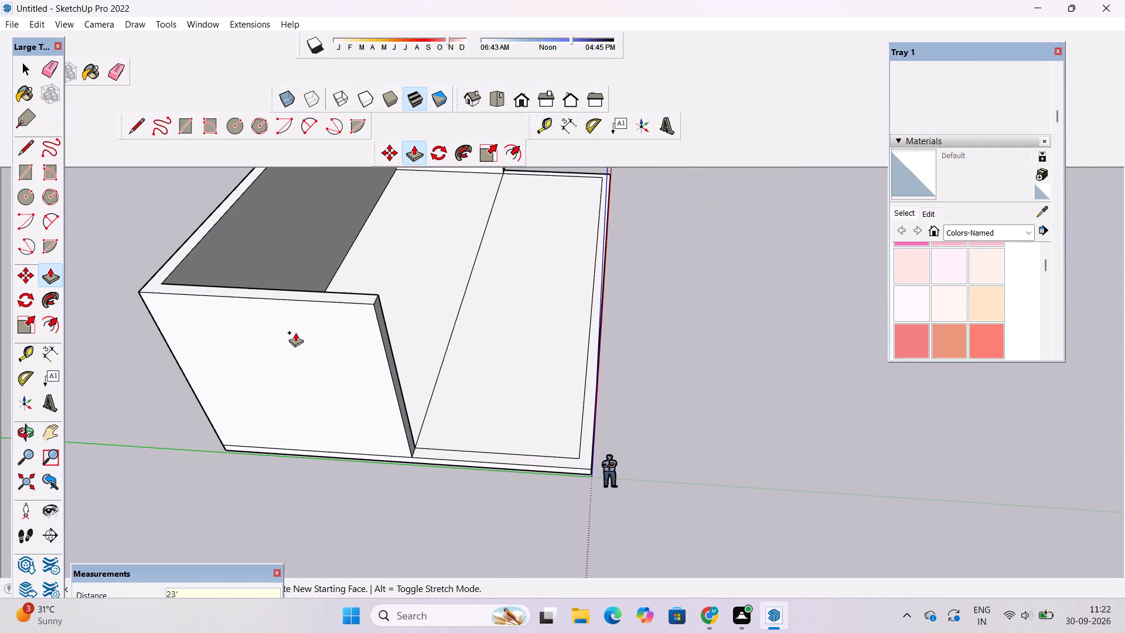
Examine the raised U-shaped walls on the slab and the separate rectangle from several angles.
{"action": "key", "text": "o"}
{"action": "scroll", "coordinate": [295, 332], "scroll_direction": "down", "scroll_amount": 5}
{"action": "left_click_drag", "start_coordinate": [345, 403], "coordinate": [146, 311]}
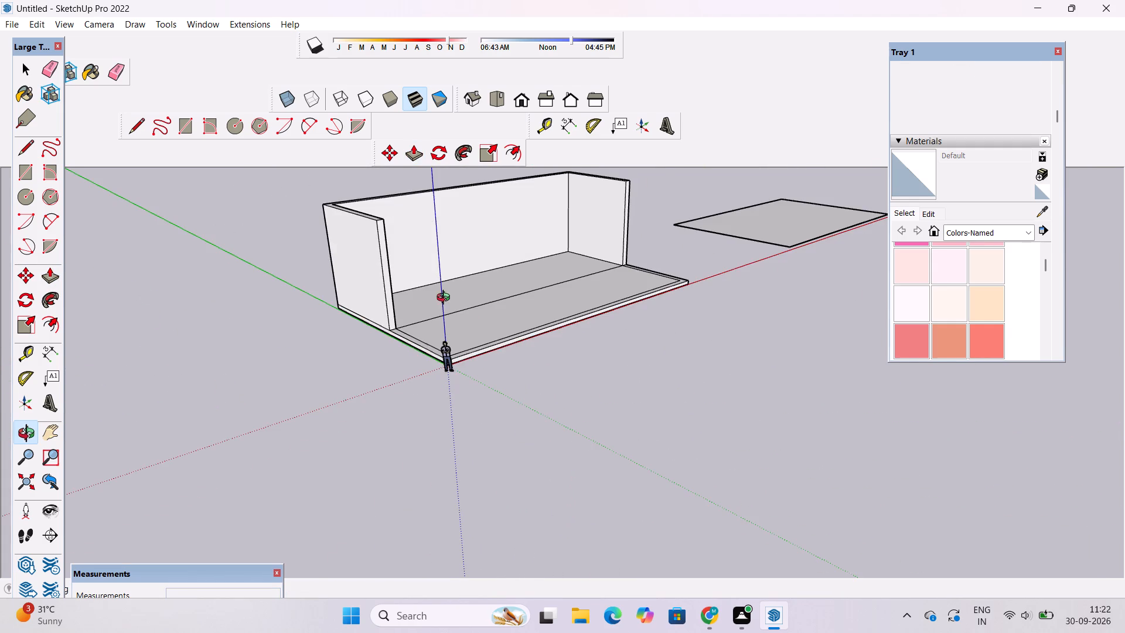
{"action": "scroll", "coordinate": [539, 281], "scroll_direction": "up", "scroll_amount": 3}
{"action": "scroll", "coordinate": [539, 281], "scroll_direction": "down", "scroll_amount": 2}
{"action": "left_click_drag", "start_coordinate": [526, 290], "coordinate": [383, 410], "text": "shift"}
{"action": "scroll", "coordinate": [381, 375], "scroll_direction": "up", "scroll_amount": 1}
{"action": "left_click_drag", "start_coordinate": [348, 366], "coordinate": [385, 326]}
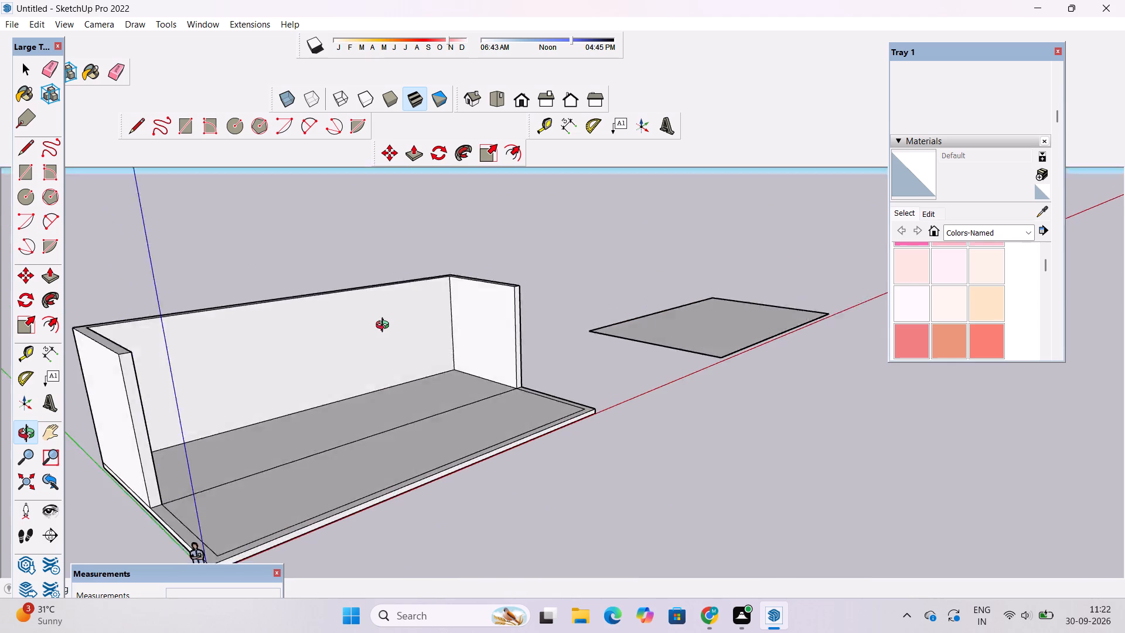
{"action": "left_click_drag", "start_coordinate": [385, 326], "coordinate": [386, 326]}
{"action": "scroll", "coordinate": [386, 326], "scroll_direction": "down", "scroll_amount": 5}
{"action": "left_click_drag", "start_coordinate": [389, 348], "coordinate": [333, 447]}
{"action": "left_click_drag", "start_coordinate": [333, 448], "coordinate": [353, 380]}
{"action": "scroll", "coordinate": [352, 372], "scroll_direction": "up", "scroll_amount": 2}
{"action": "left_click_drag", "start_coordinate": [321, 378], "coordinate": [318, 400], "text": "shift"}
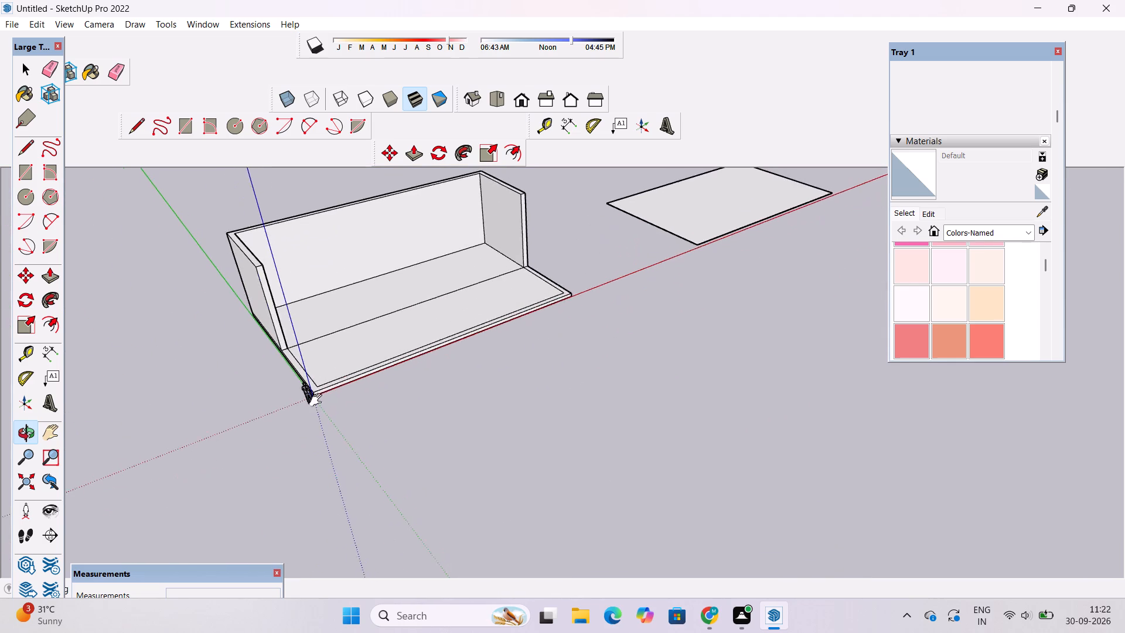
{"action": "left_click_drag", "start_coordinate": [318, 400], "coordinate": [315, 420], "text": "shift"}
{"action": "left_click_drag", "start_coordinate": [282, 422], "coordinate": [393, 411]}
{"action": "left_click_drag", "start_coordinate": [465, 375], "coordinate": [411, 431], "text": "shift"}
{"action": "left_click_drag", "start_coordinate": [458, 432], "coordinate": [218, 448]}
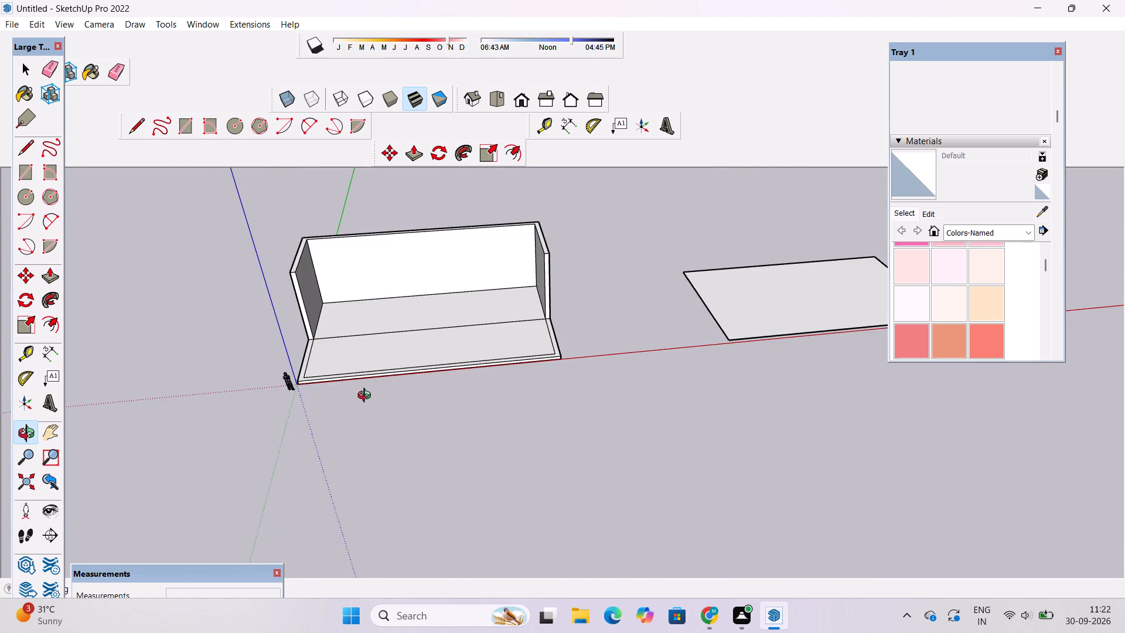
{"action": "scroll", "coordinate": [376, 394], "scroll_direction": "down", "scroll_amount": 6}
{"action": "left_click_drag", "start_coordinate": [493, 365], "coordinate": [262, 421], "text": "shift"}
{"action": "scroll", "coordinate": [374, 410], "scroll_direction": "up", "scroll_amount": 2}
{"action": "left_click_drag", "start_coordinate": [386, 406], "coordinate": [308, 428], "text": "shift"}
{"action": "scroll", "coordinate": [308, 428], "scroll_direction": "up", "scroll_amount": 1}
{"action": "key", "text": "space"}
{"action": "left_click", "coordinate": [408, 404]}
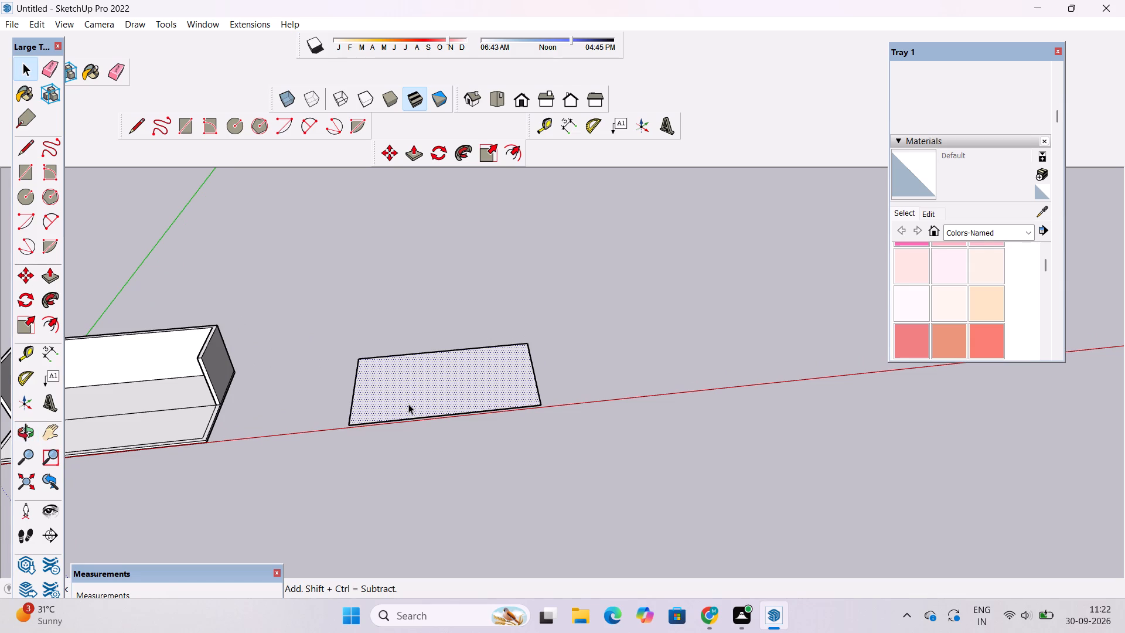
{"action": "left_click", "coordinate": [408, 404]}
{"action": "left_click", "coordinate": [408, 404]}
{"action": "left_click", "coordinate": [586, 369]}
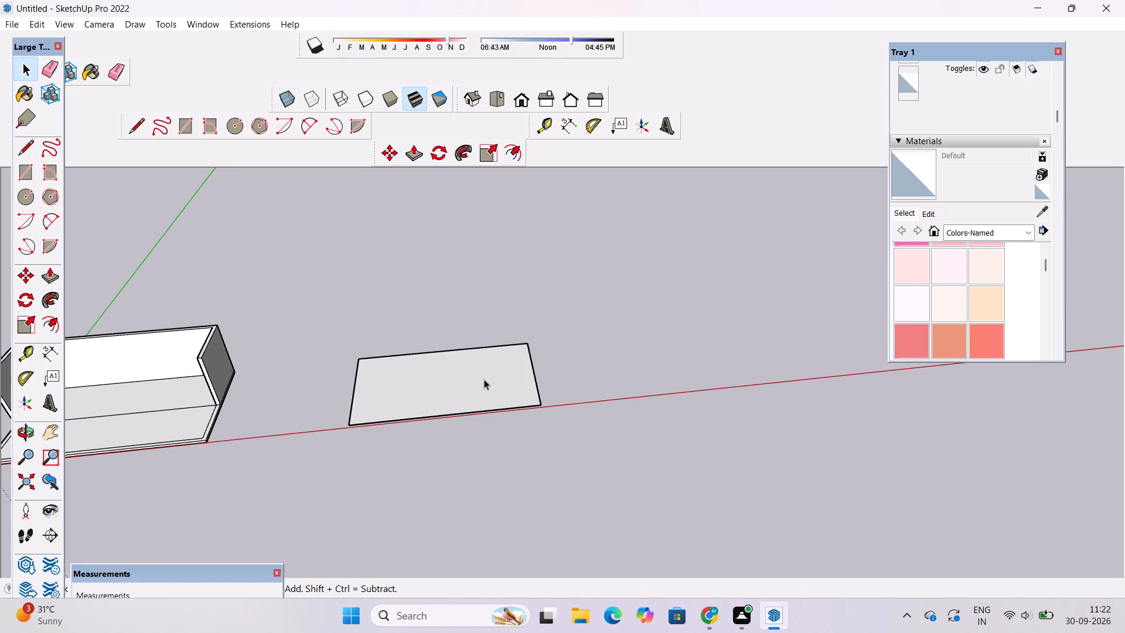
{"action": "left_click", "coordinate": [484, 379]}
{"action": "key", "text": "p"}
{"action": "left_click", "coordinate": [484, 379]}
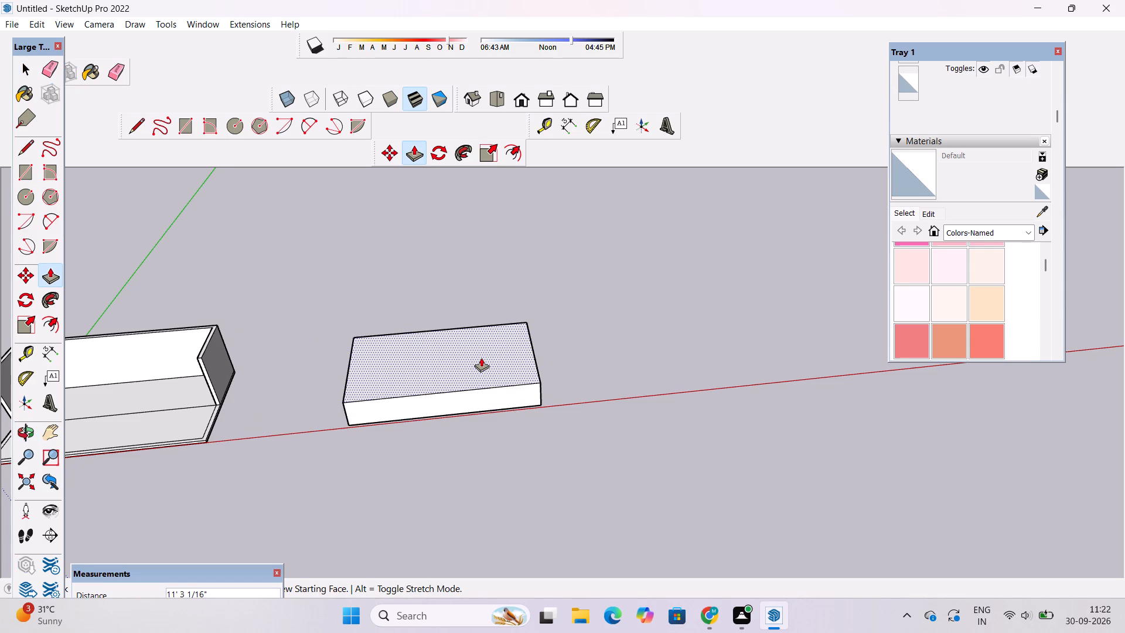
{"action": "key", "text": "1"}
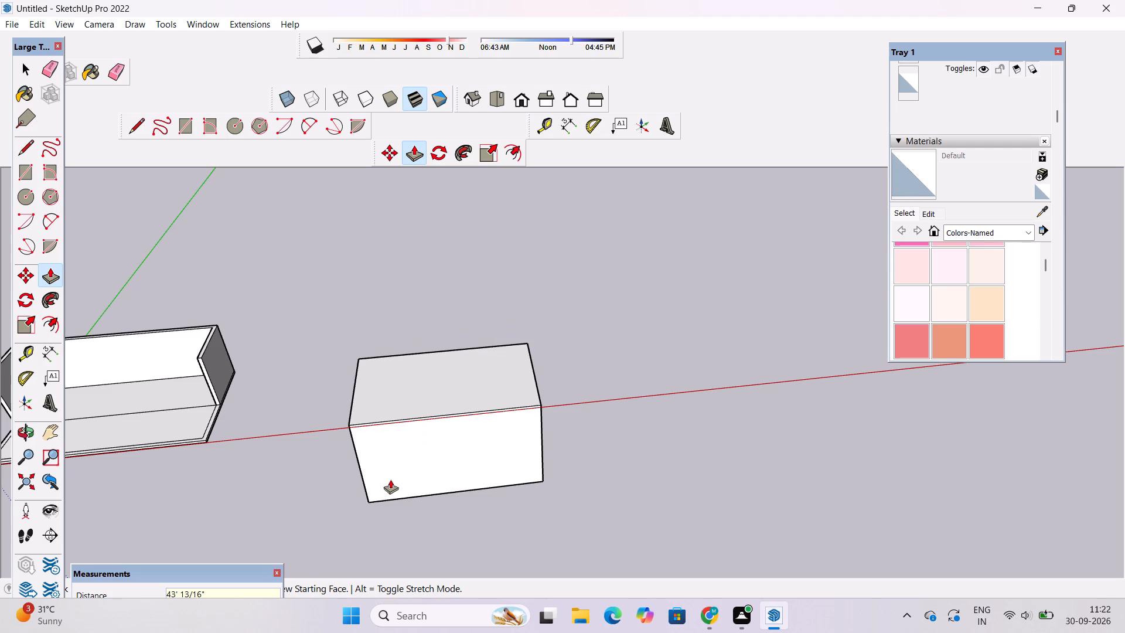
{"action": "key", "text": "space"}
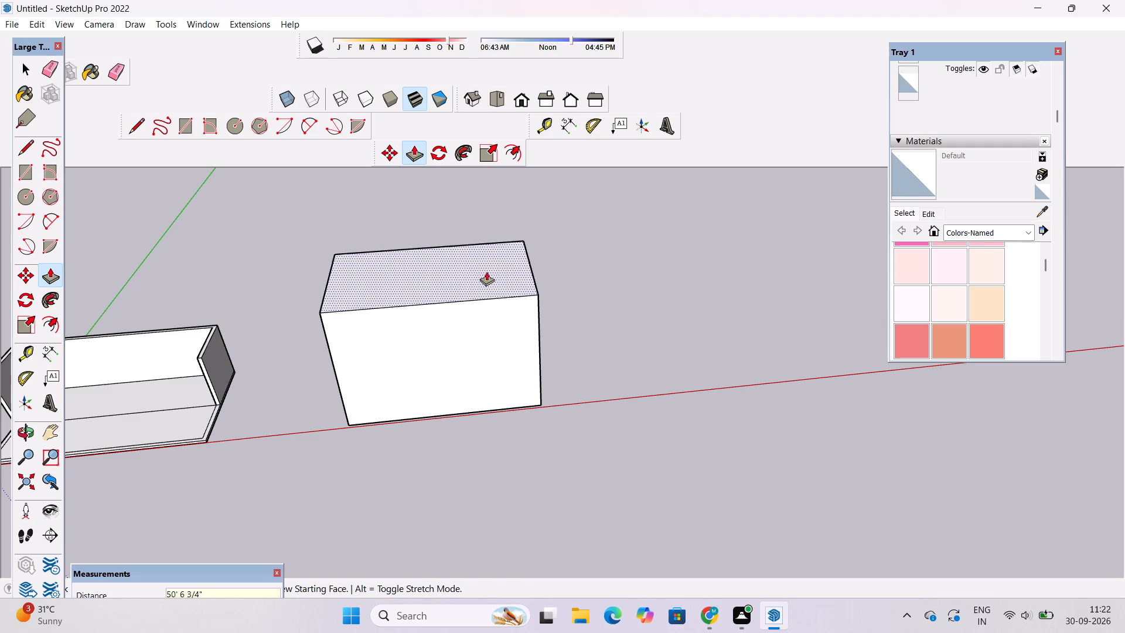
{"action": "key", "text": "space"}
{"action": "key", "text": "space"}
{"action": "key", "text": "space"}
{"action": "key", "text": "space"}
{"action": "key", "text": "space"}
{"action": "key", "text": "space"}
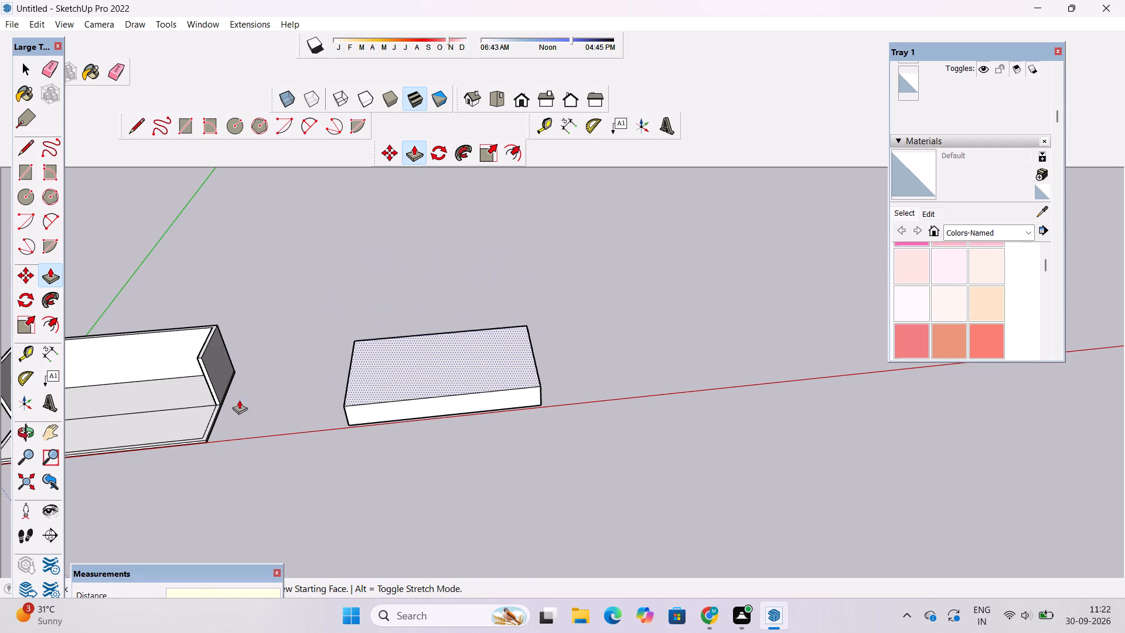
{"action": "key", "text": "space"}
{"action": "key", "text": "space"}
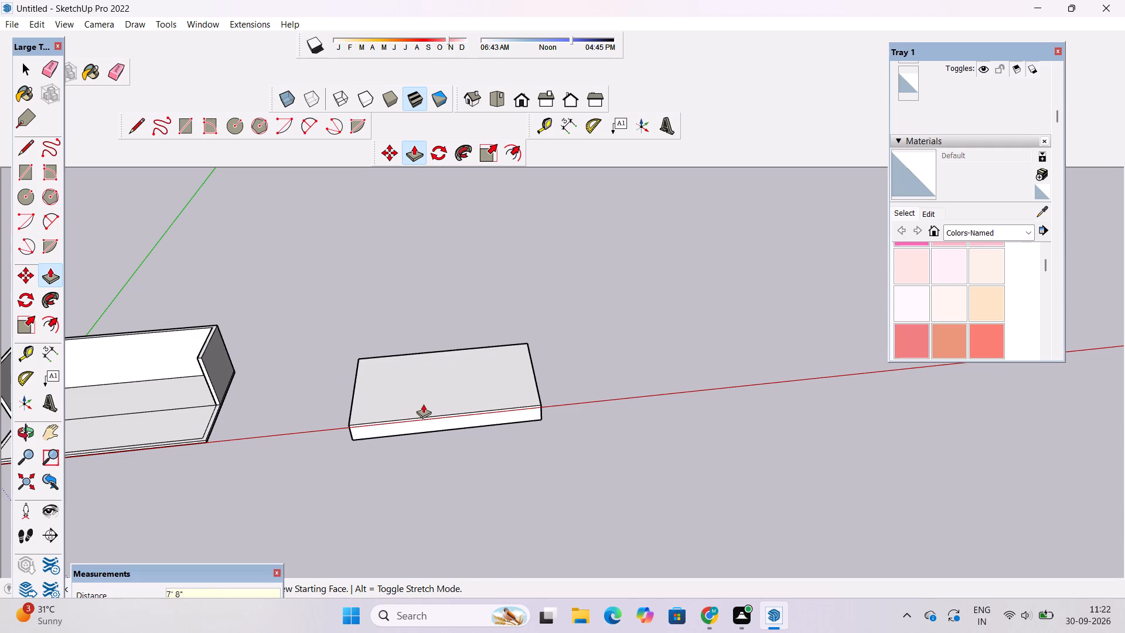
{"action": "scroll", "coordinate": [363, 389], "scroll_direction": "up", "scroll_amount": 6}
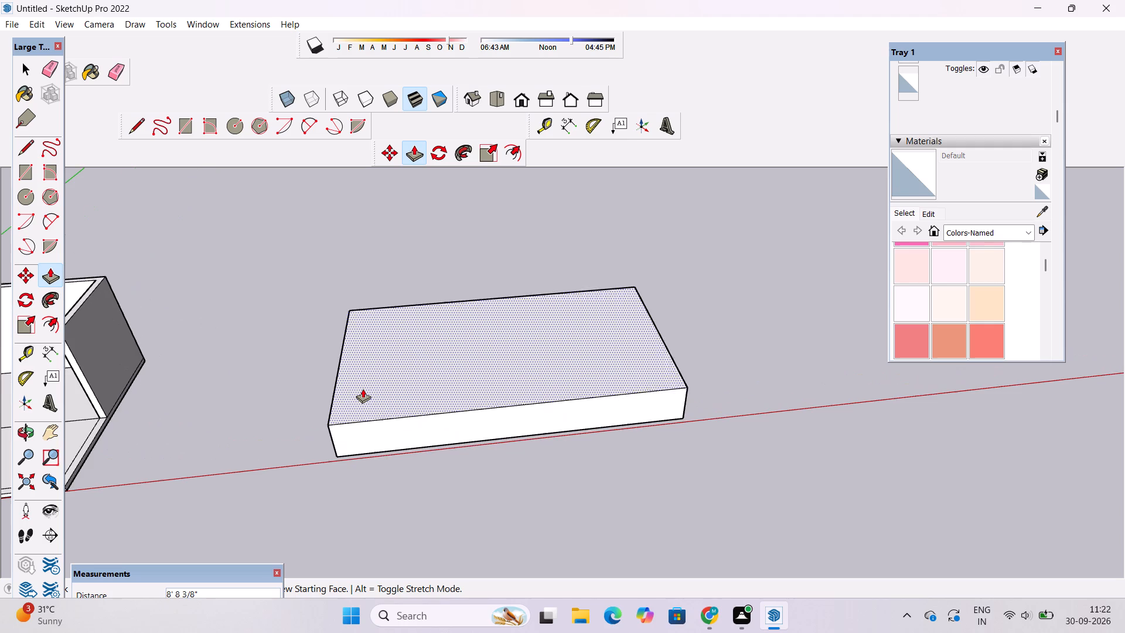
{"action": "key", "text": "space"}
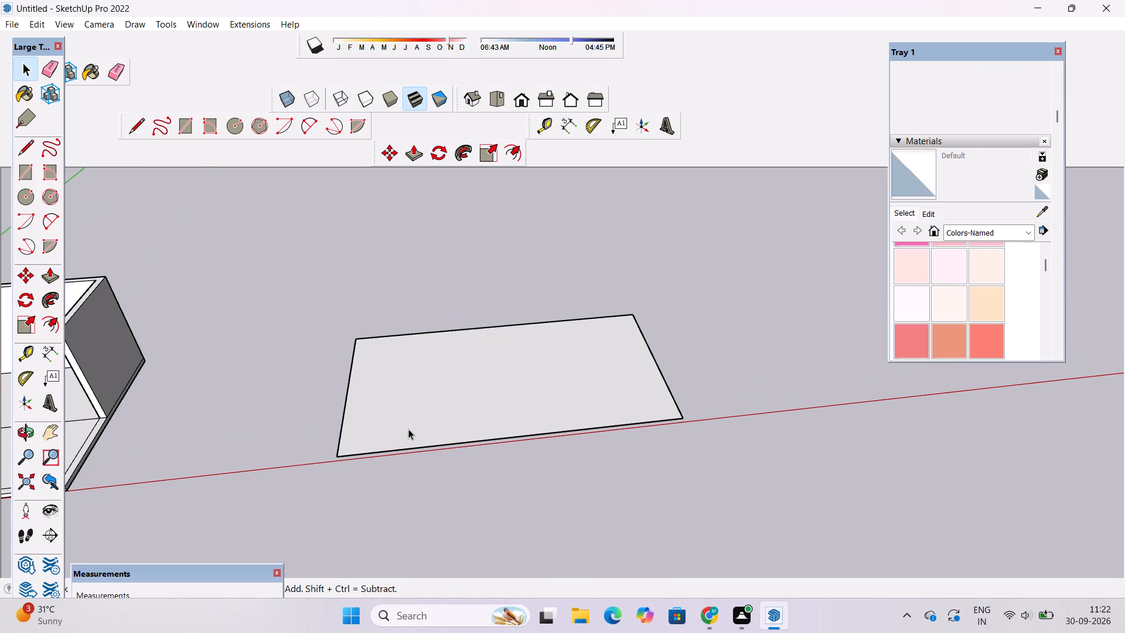
Push/Pull the separate rectangular face up 1' to make a slab.
{"action": "left_click", "coordinate": [408, 429]}
{"action": "key", "text": "p"}
{"action": "left_click", "coordinate": [405, 438]}
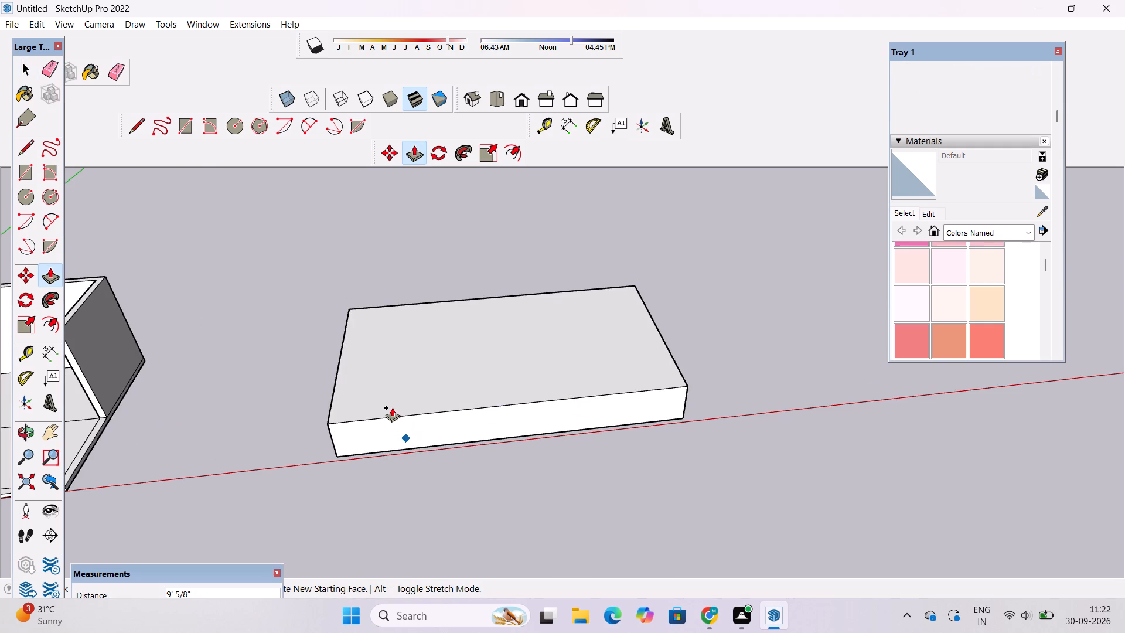
{"action": "type", "text": "1'"}
{"action": "key", "text": "Return"}
{"action": "key", "text": "space"}
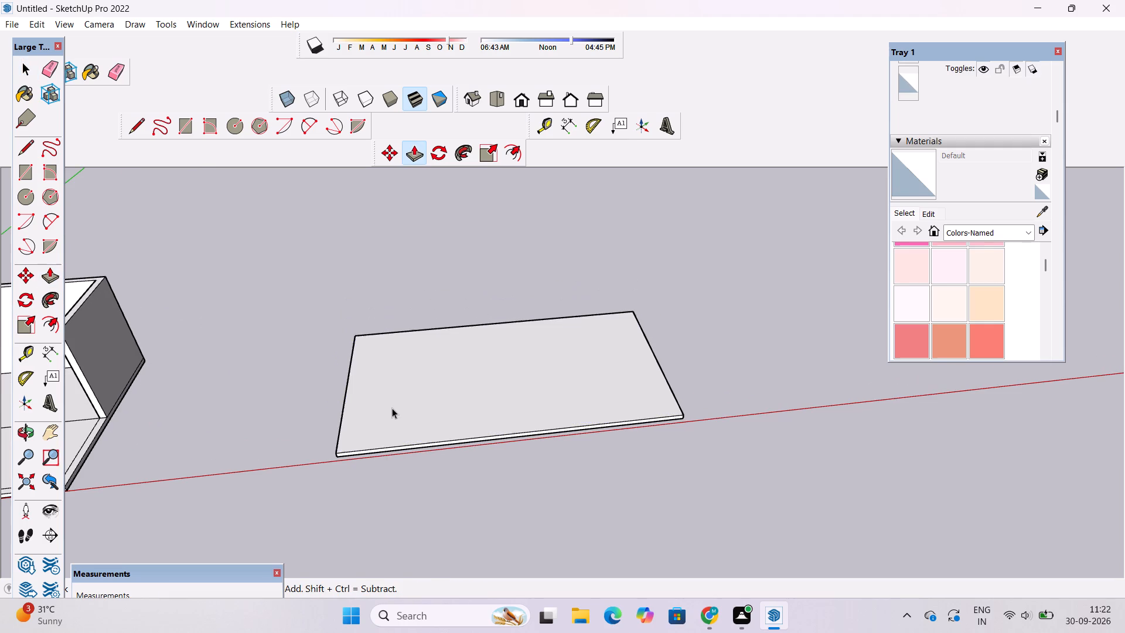
Examine the new 1' thick slab beside the walled base from several angles.
{"action": "type", "text": "o"}
{"action": "scroll", "coordinate": [395, 419], "scroll_direction": "down", "scroll_amount": 6}
{"action": "scroll", "coordinate": [412, 432], "scroll_direction": "up", "scroll_amount": 4}
{"action": "left_click_drag", "start_coordinate": [393, 436], "coordinate": [449, 444]}
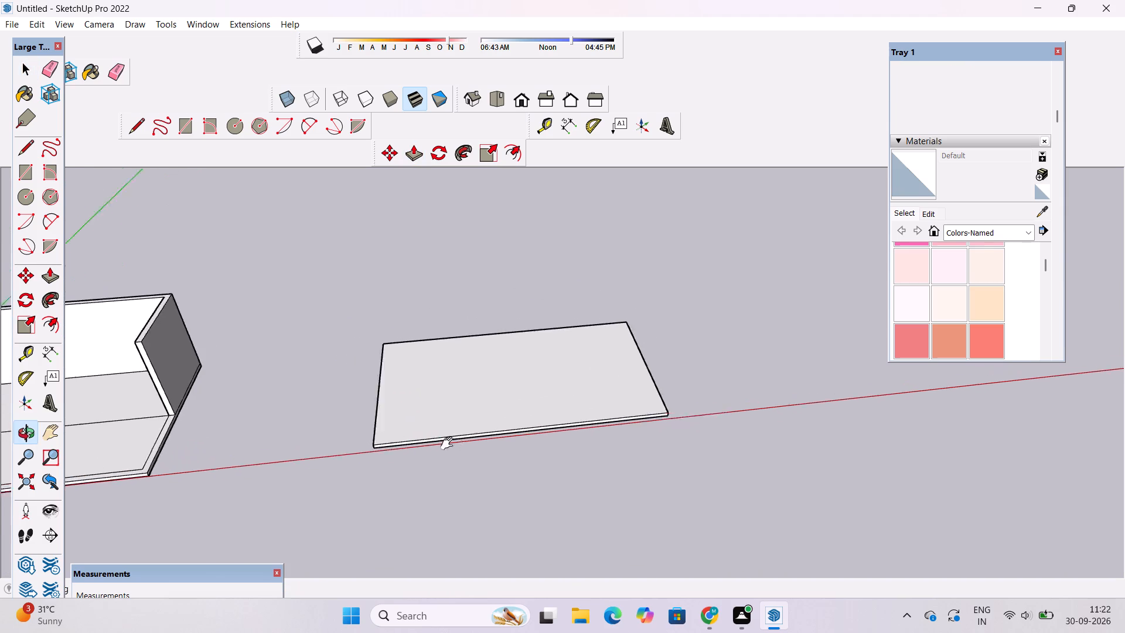
{"action": "left_click_drag", "start_coordinate": [449, 444], "coordinate": [468, 466]}
{"action": "scroll", "coordinate": [412, 466], "scroll_direction": "up", "scroll_amount": 5}
{"action": "left_click_drag", "start_coordinate": [473, 488], "coordinate": [420, 485]}
{"action": "scroll", "coordinate": [418, 473], "scroll_direction": "down", "scroll_amount": 6}
{"action": "left_click_drag", "start_coordinate": [400, 469], "coordinate": [431, 448], "text": "shift"}
{"action": "left_click_drag", "start_coordinate": [393, 459], "coordinate": [456, 447], "text": "shift"}
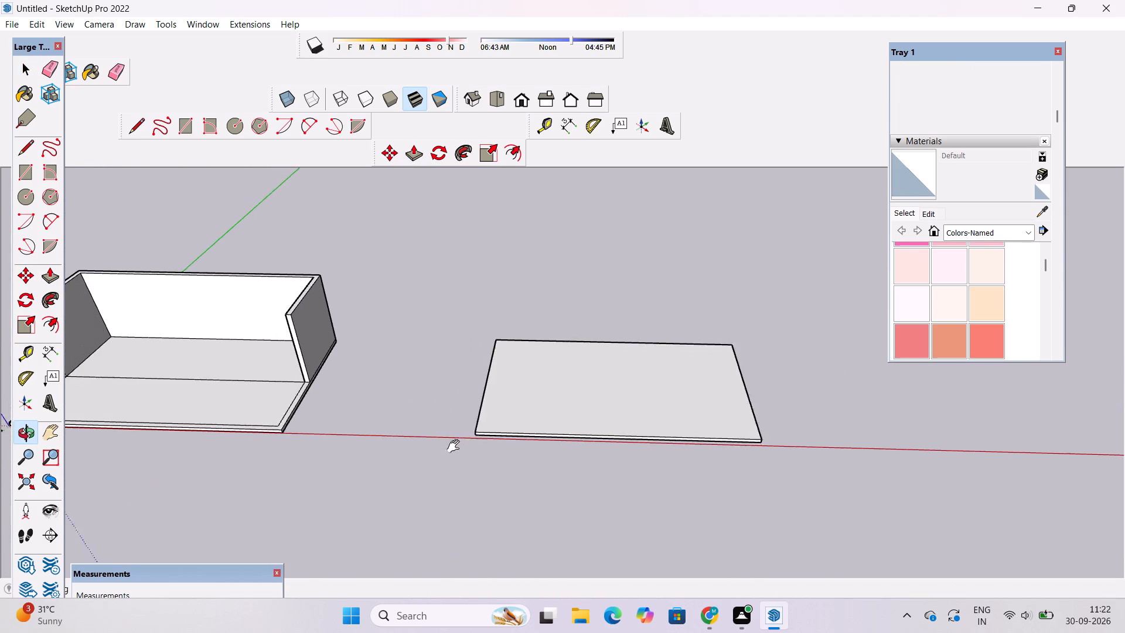
Select all geometry of the separate 1' slab and make it a group.
{"action": "left_click_drag", "start_coordinate": [456, 447], "coordinate": [464, 442], "text": "shift"}
{"action": "scroll", "coordinate": [468, 439], "scroll_direction": "down", "scroll_amount": 6, "text": "shift"}
{"action": "left_click_drag", "start_coordinate": [388, 455], "coordinate": [605, 410]}
{"action": "left_click_drag", "start_coordinate": [550, 437], "coordinate": [485, 415]}
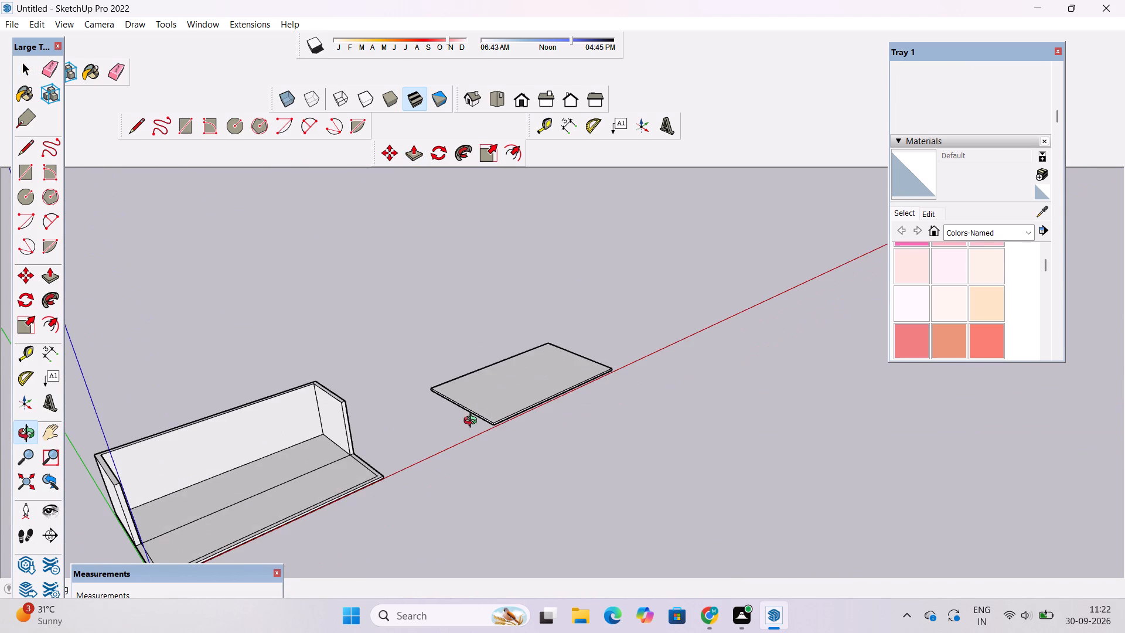
{"action": "left_click_drag", "start_coordinate": [439, 434], "coordinate": [445, 428], "text": "shift"}
{"action": "left_click", "coordinate": [445, 428]}
{"action": "key", "text": "space"}
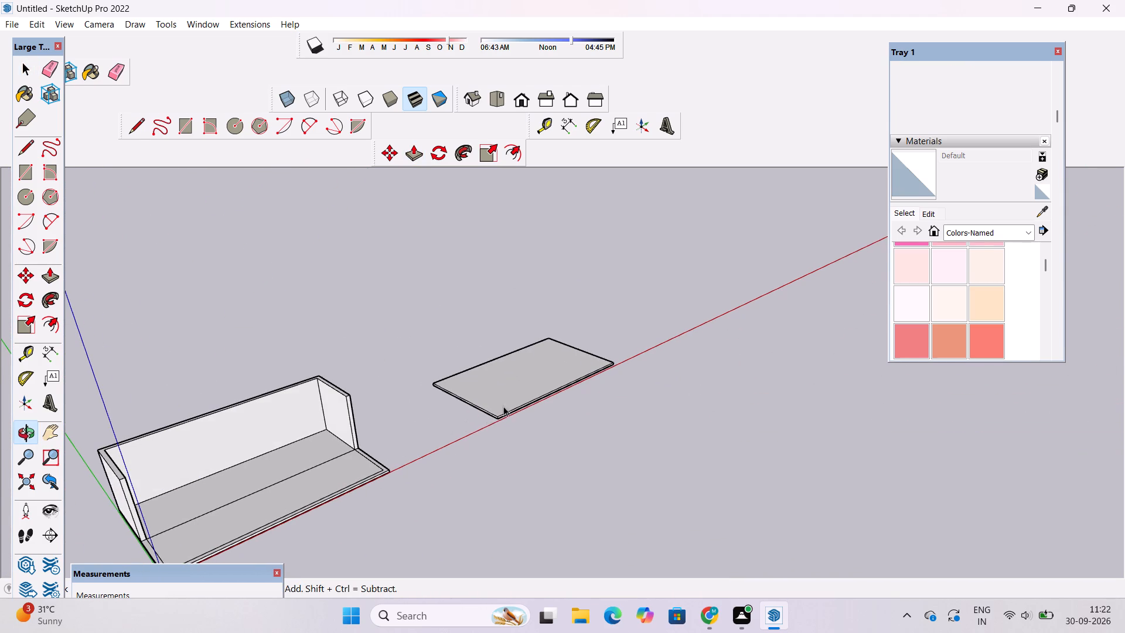
{"action": "scroll", "coordinate": [511, 397], "scroll_direction": "up", "scroll_amount": 5}
{"action": "left_click", "coordinate": [511, 397]}
{"action": "triple_click", "coordinate": [511, 398]}
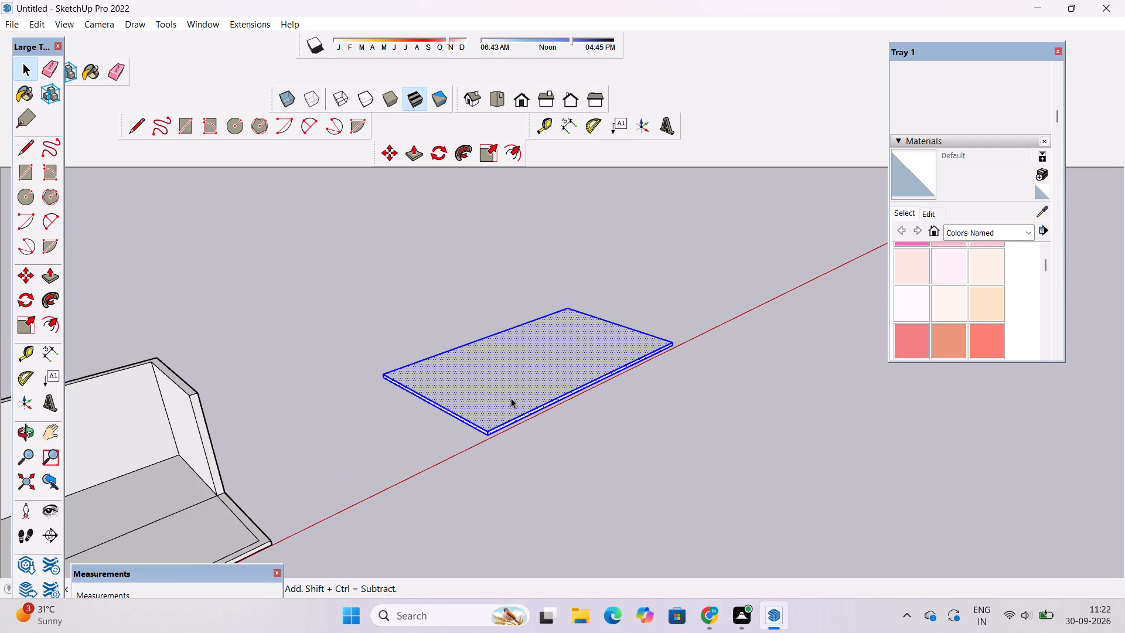
{"action": "left_click", "coordinate": [328, 352]}
{"action": "triple_click", "coordinate": [435, 386]}
{"action": "left_click", "coordinate": [312, 371]}
{"action": "triple_click", "coordinate": [452, 382]}
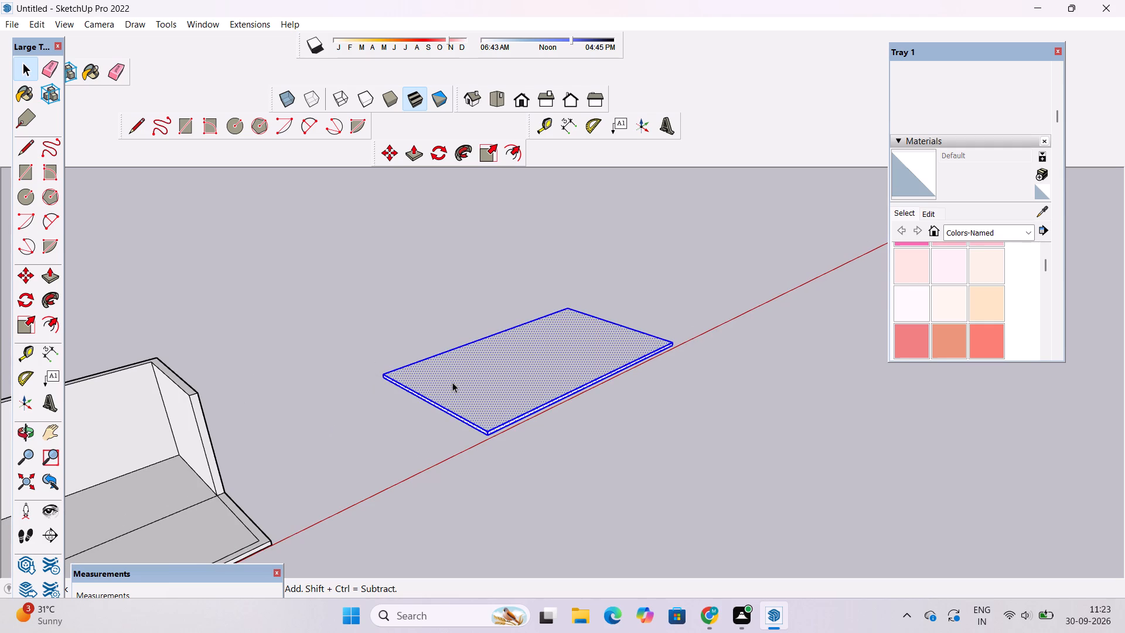
{"action": "right_click", "coordinate": [452, 382]}
{"action": "left_click", "coordinate": [495, 270]}
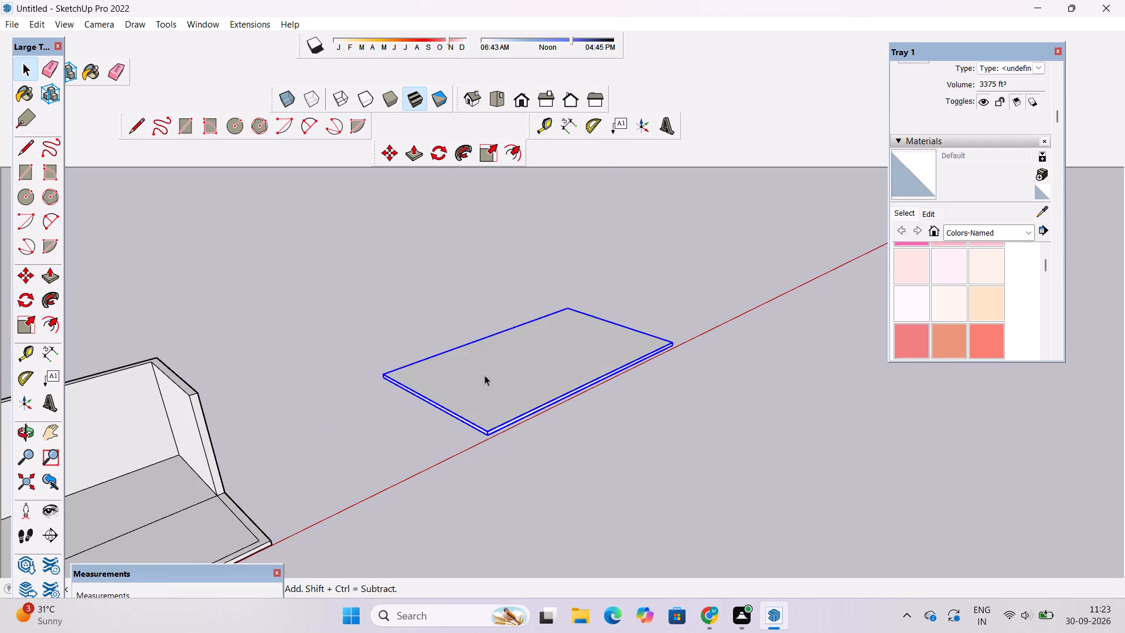
Copy the grouped slab by its lower rear corner onto the top outer rear corner of the walls as a roof.
{"action": "key", "text": "m"}
{"action": "scroll", "coordinate": [337, 394], "scroll_direction": "up", "scroll_amount": 10}
{"action": "scroll", "coordinate": [390, 377], "scroll_direction": "up", "scroll_amount": 7}
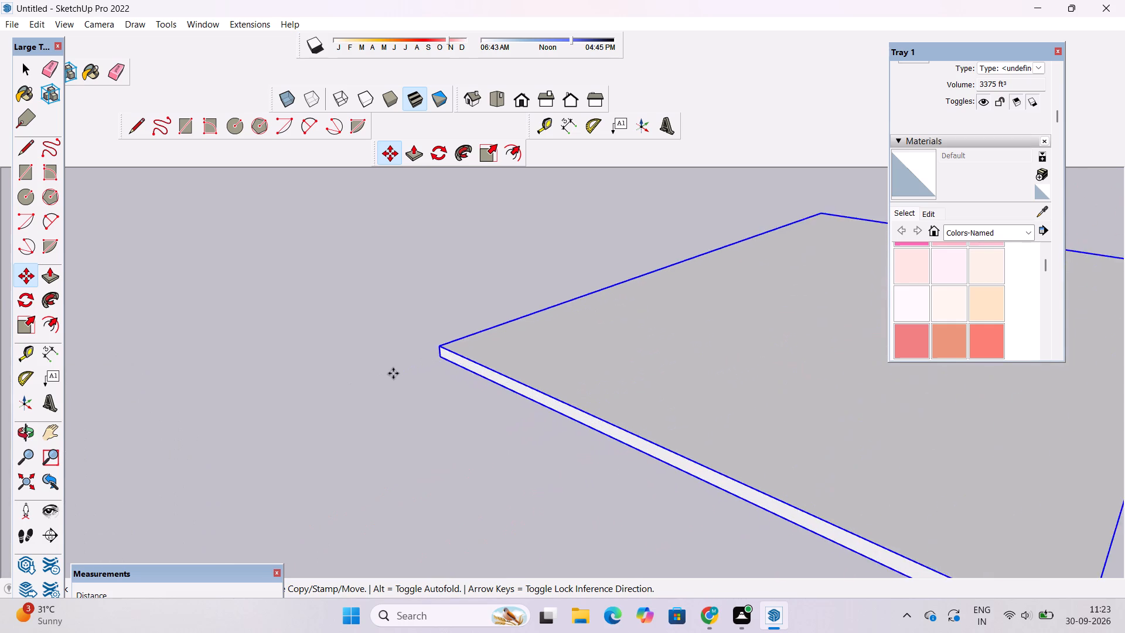
{"action": "scroll", "coordinate": [393, 373], "scroll_direction": "up", "scroll_amount": 3}
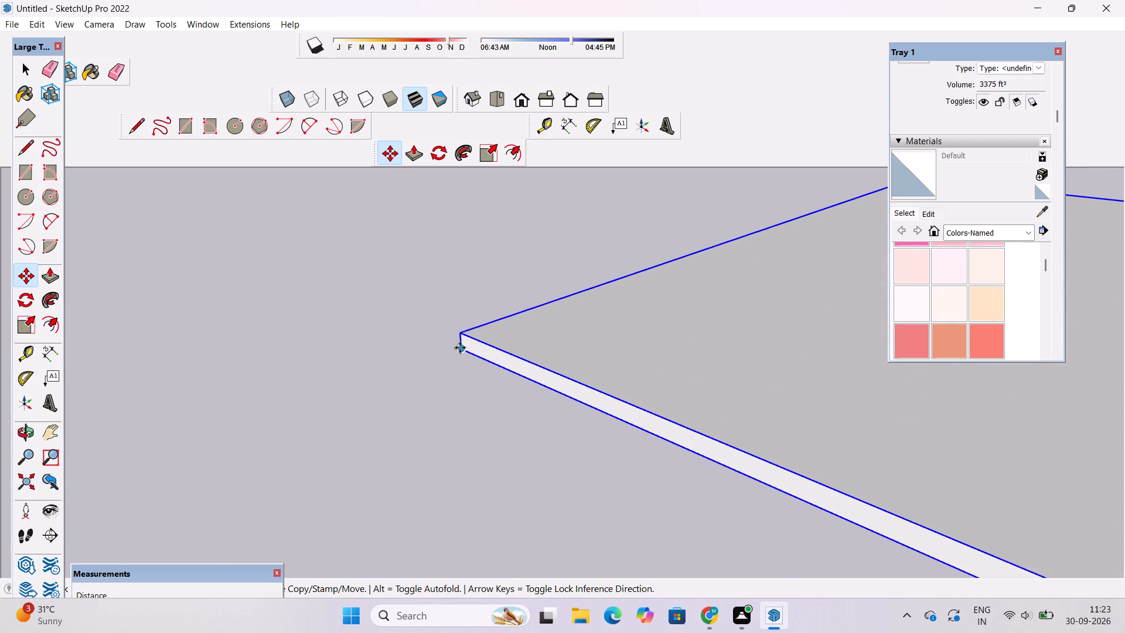
{"action": "left_click", "coordinate": [460, 348]}
{"action": "scroll", "coordinate": [552, 368], "scroll_direction": "down", "scroll_amount": 19}
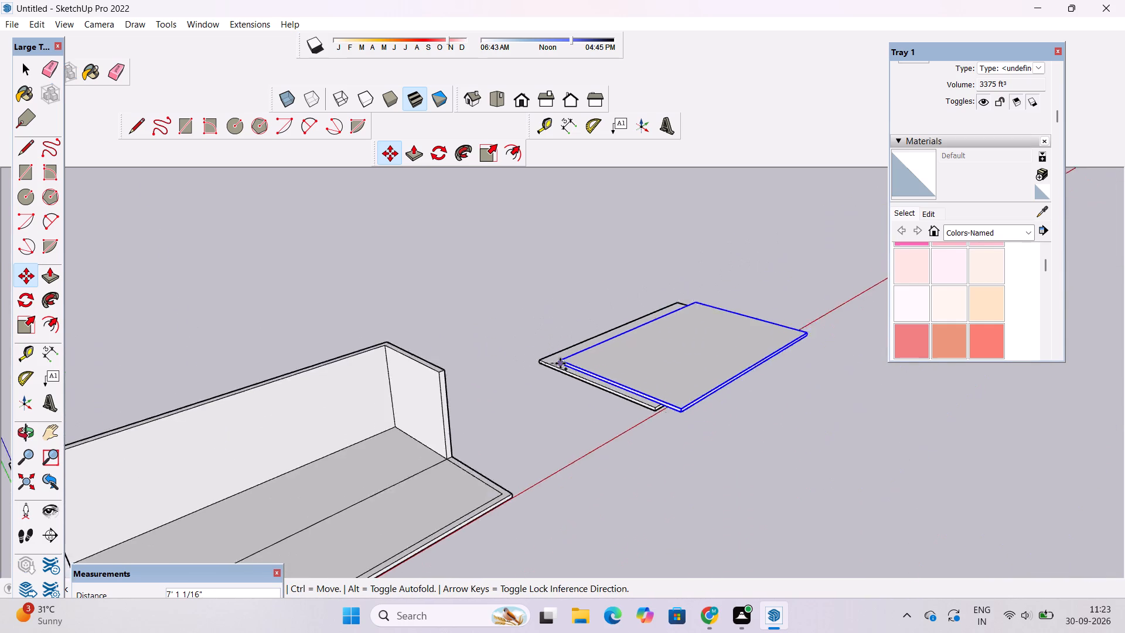
{"action": "scroll", "coordinate": [560, 363], "scroll_direction": "down", "scroll_amount": 7}
{"action": "scroll", "coordinate": [384, 373], "scroll_direction": "up", "scroll_amount": 5}
{"action": "scroll", "coordinate": [345, 401], "scroll_direction": "up", "scroll_amount": 11}
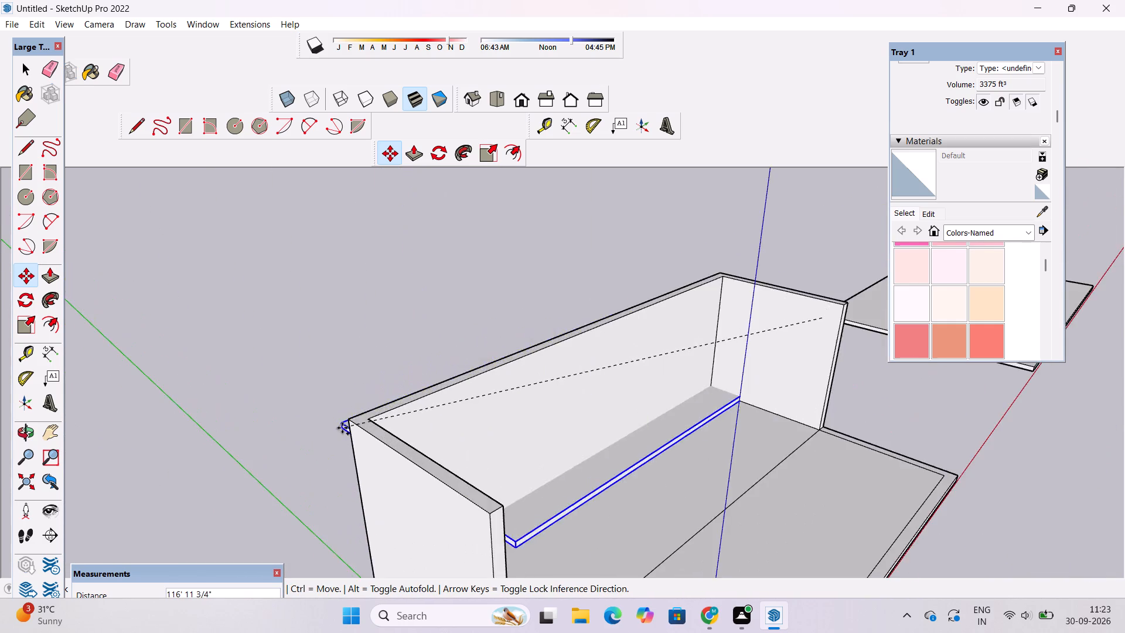
{"action": "scroll", "coordinate": [342, 428], "scroll_direction": "up", "scroll_amount": 8}
{"action": "scroll", "coordinate": [360, 404], "scroll_direction": "down", "scroll_amount": 4}
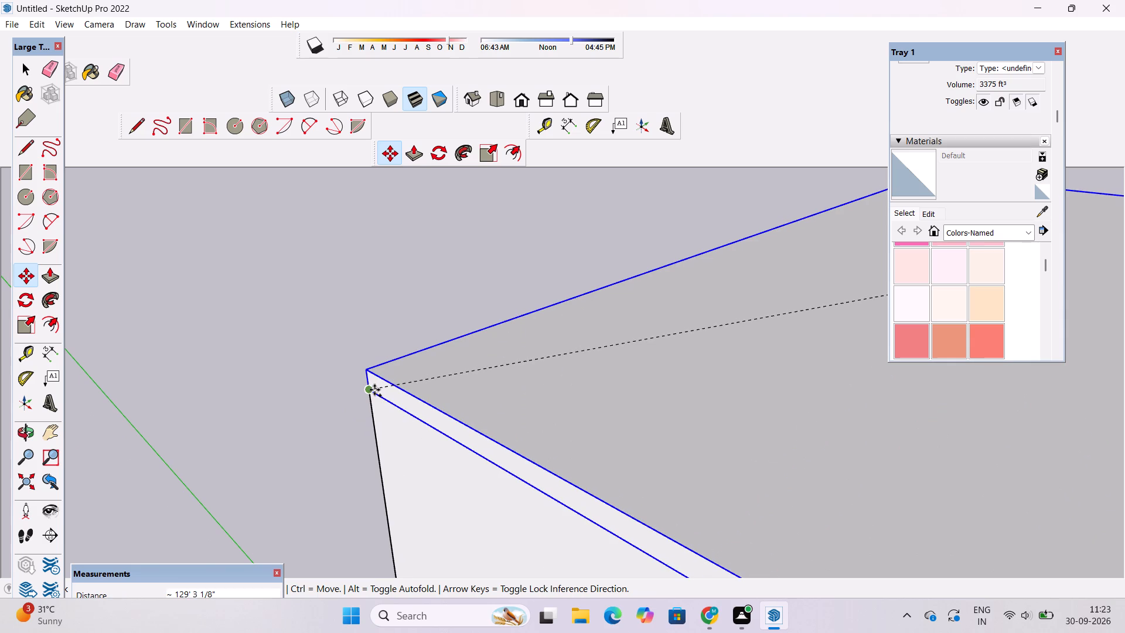
{"action": "left_click", "coordinate": [374, 390]}
Explode the group of the copied slab on top of the walls.
{"action": "key", "text": "space"}
{"action": "right_click", "coordinate": [425, 393]}
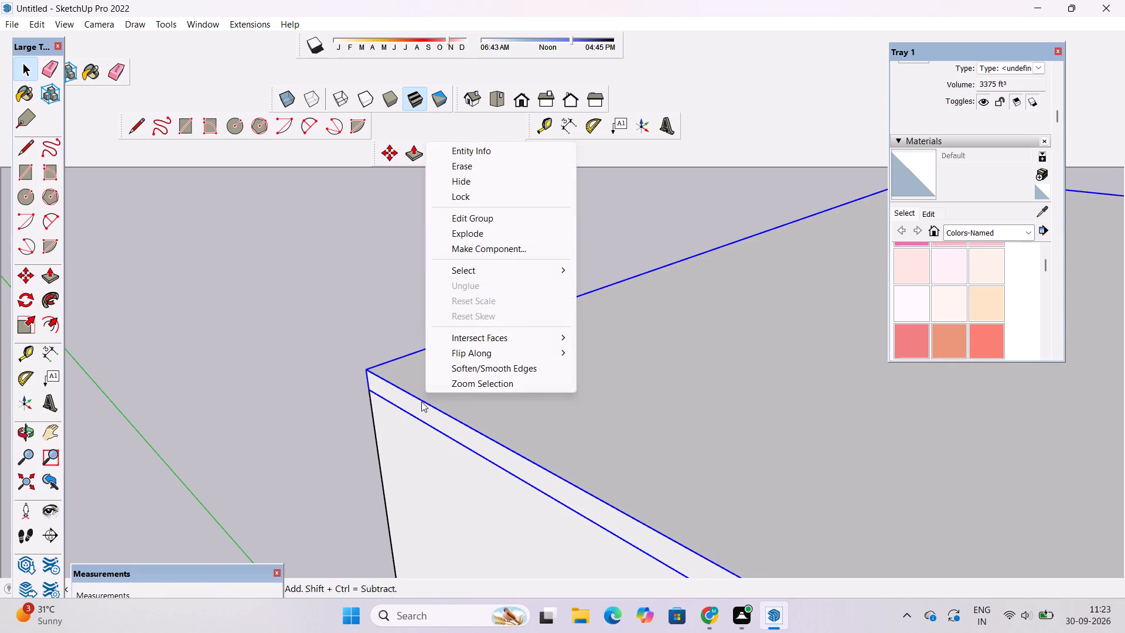
{"action": "left_click", "coordinate": [475, 232]}
{"action": "left_click", "coordinate": [364, 297]}
Examine the roofed structure and the overhang of its roof slab from the front, above and several other angles.
{"action": "scroll", "coordinate": [257, 336], "scroll_direction": "down", "scroll_amount": 6}
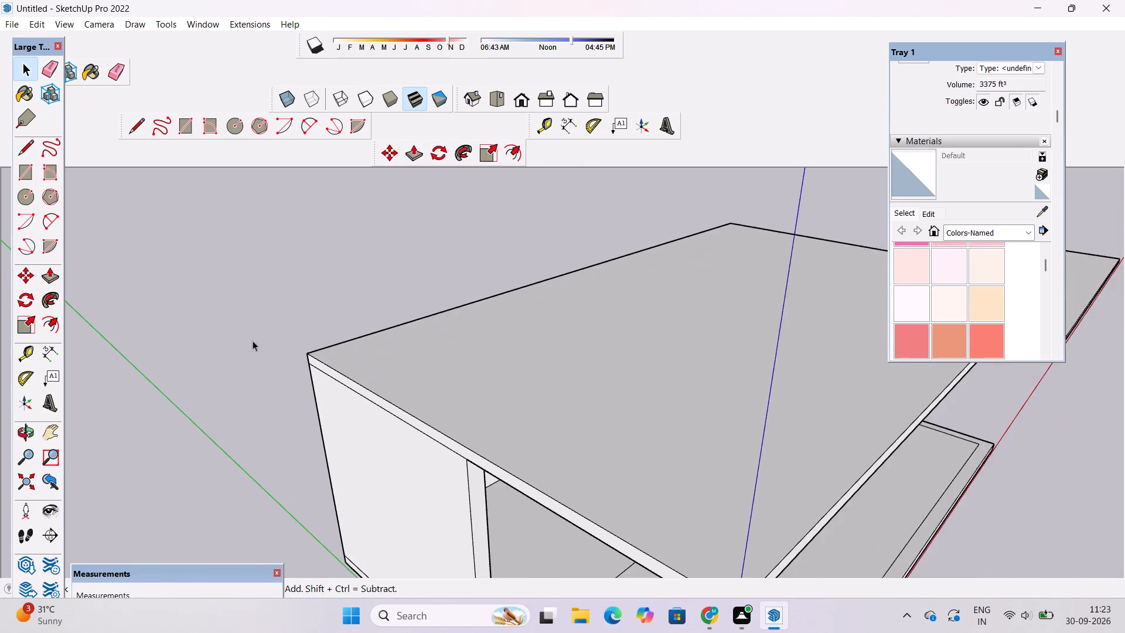
{"action": "scroll", "coordinate": [253, 341], "scroll_direction": "down", "scroll_amount": 1}
{"action": "key", "text": "o"}
{"action": "scroll", "coordinate": [253, 341], "scroll_direction": "down", "scroll_amount": 13}
{"action": "left_click_drag", "start_coordinate": [362, 417], "coordinate": [344, 342]}
{"action": "scroll", "coordinate": [341, 356], "scroll_direction": "up", "scroll_amount": 7}
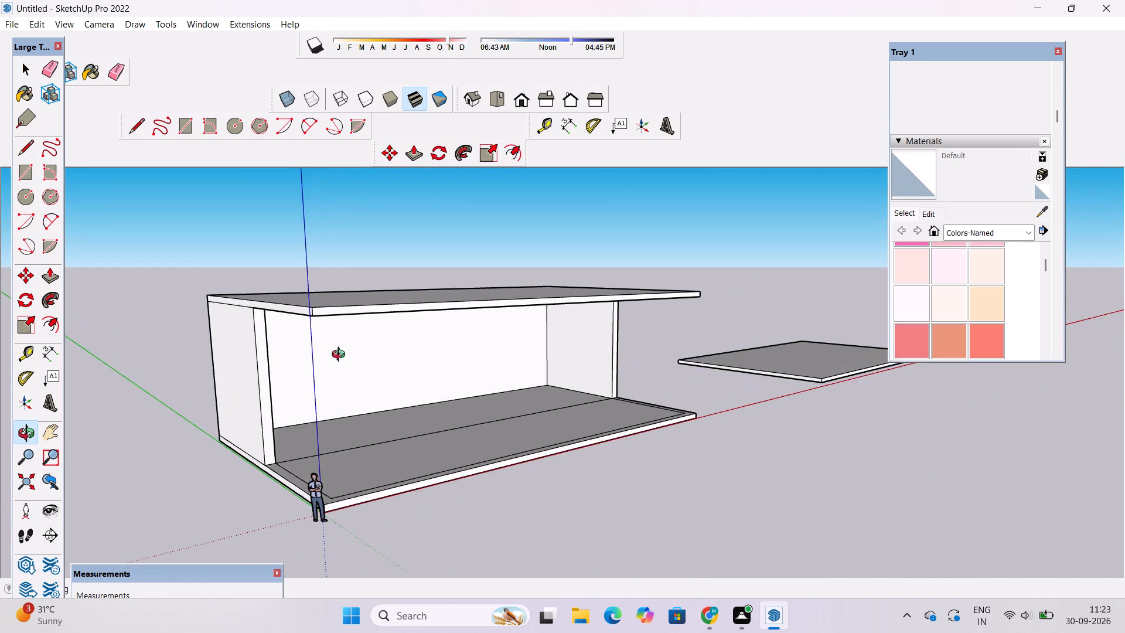
{"action": "left_click_drag", "start_coordinate": [409, 369], "coordinate": [295, 384]}
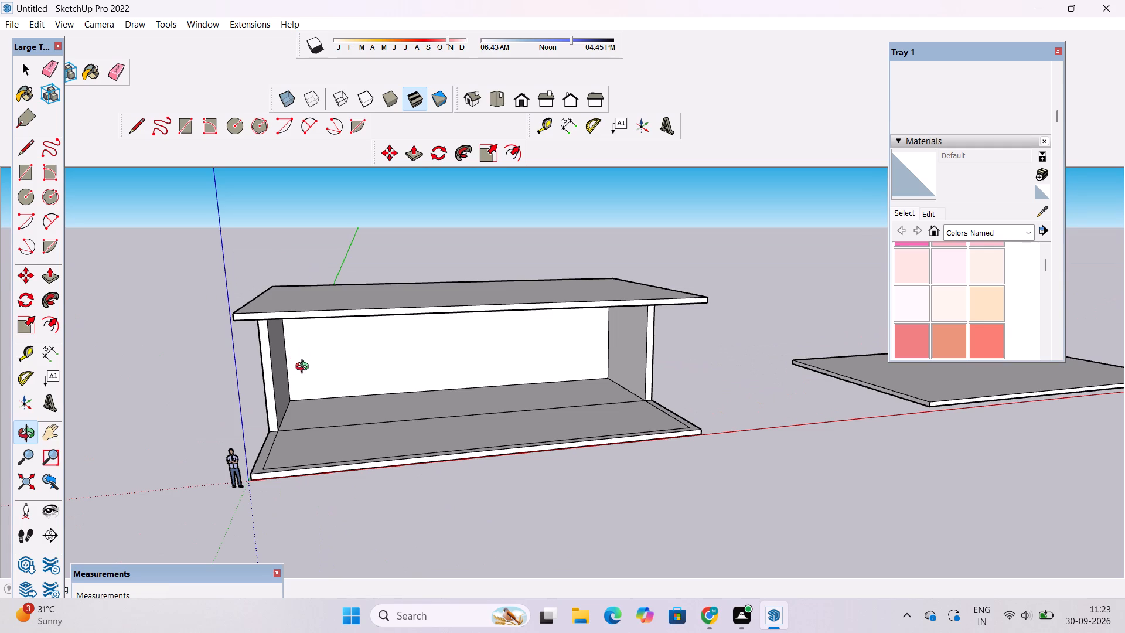
{"action": "scroll", "coordinate": [305, 368], "scroll_direction": "down", "scroll_amount": 4}
{"action": "scroll", "coordinate": [305, 373], "scroll_direction": "up", "scroll_amount": 3}
{"action": "left_click_drag", "start_coordinate": [305, 373], "coordinate": [301, 384], "text": "shift"}
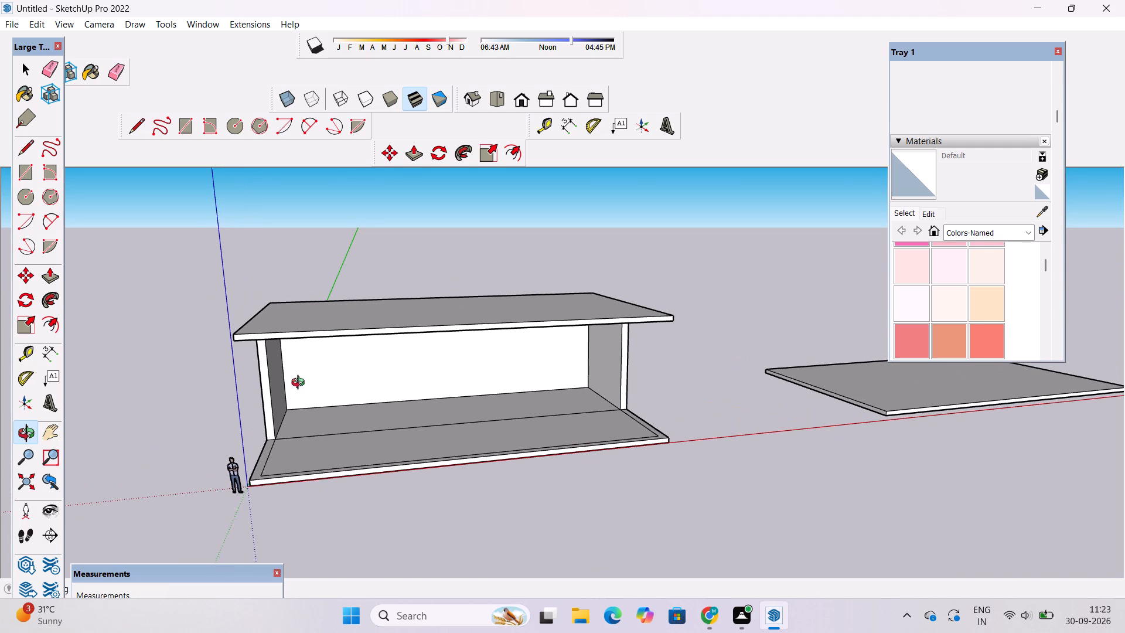
{"action": "scroll", "coordinate": [301, 384], "scroll_direction": "up", "scroll_amount": 4}
{"action": "scroll", "coordinate": [301, 384], "scroll_direction": "down", "scroll_amount": 2}
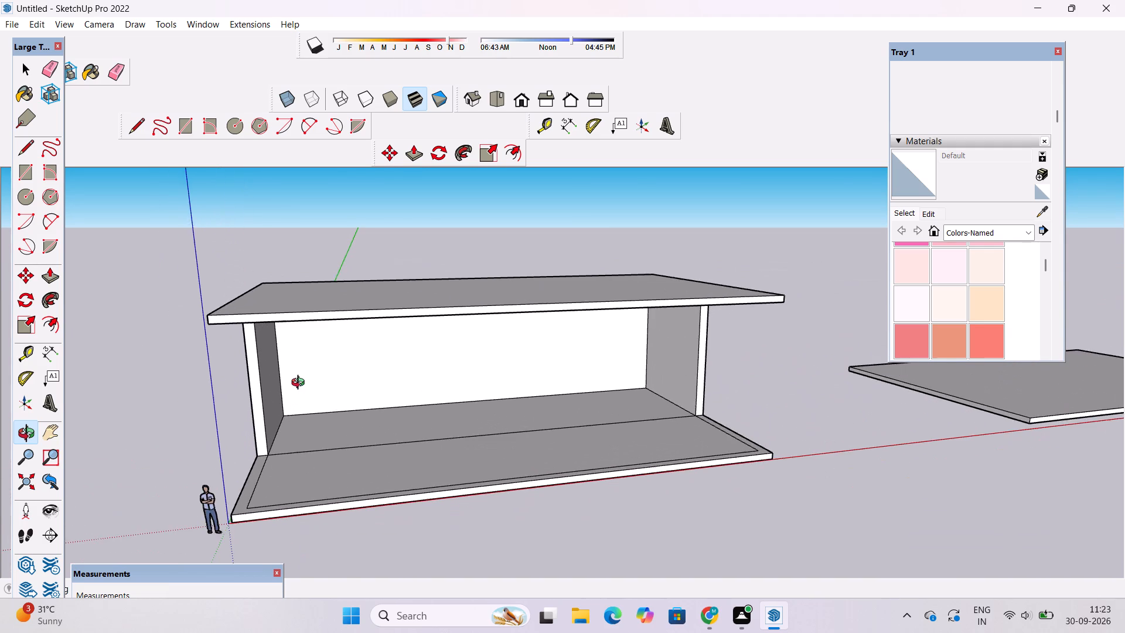
{"action": "scroll", "coordinate": [301, 384], "scroll_direction": "down", "scroll_amount": 4}
{"action": "left_click_drag", "start_coordinate": [303, 383], "coordinate": [302, 414]}
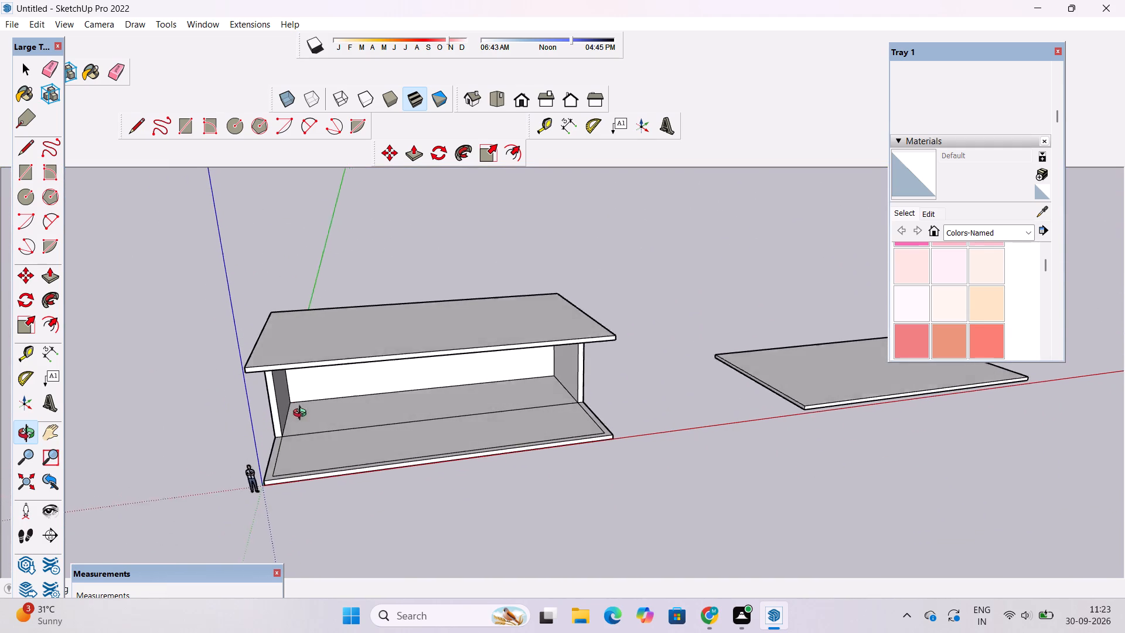
{"action": "left_click_drag", "start_coordinate": [302, 414], "coordinate": [287, 431]}
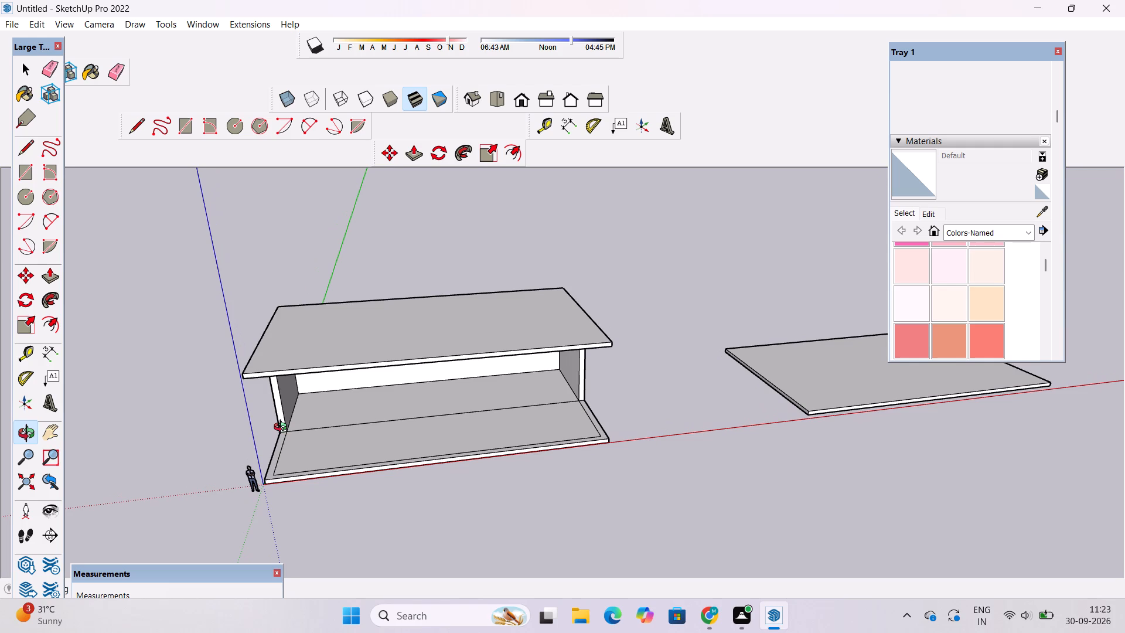
{"action": "scroll", "coordinate": [283, 428], "scroll_direction": "down", "scroll_amount": 5}
{"action": "scroll", "coordinate": [283, 428], "scroll_direction": "up", "scroll_amount": 3}
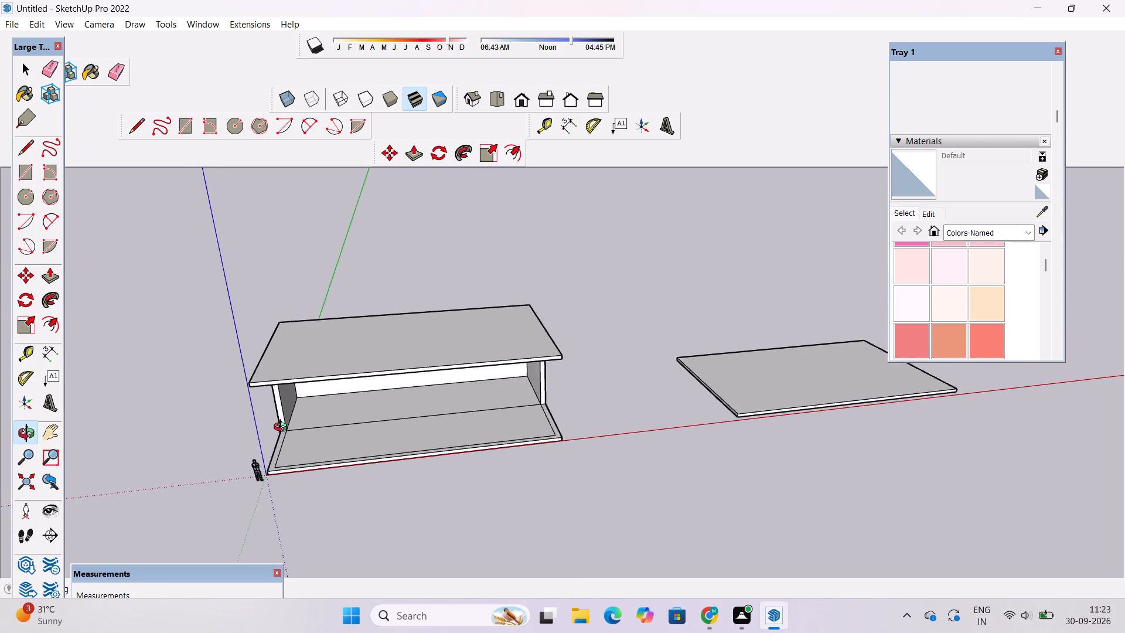
{"action": "scroll", "coordinate": [283, 428], "scroll_direction": "up", "scroll_amount": 2}
{"action": "scroll", "coordinate": [283, 428], "scroll_direction": "down", "scroll_amount": 4}
{"action": "scroll", "coordinate": [283, 428], "scroll_direction": "up", "scroll_amount": 3}
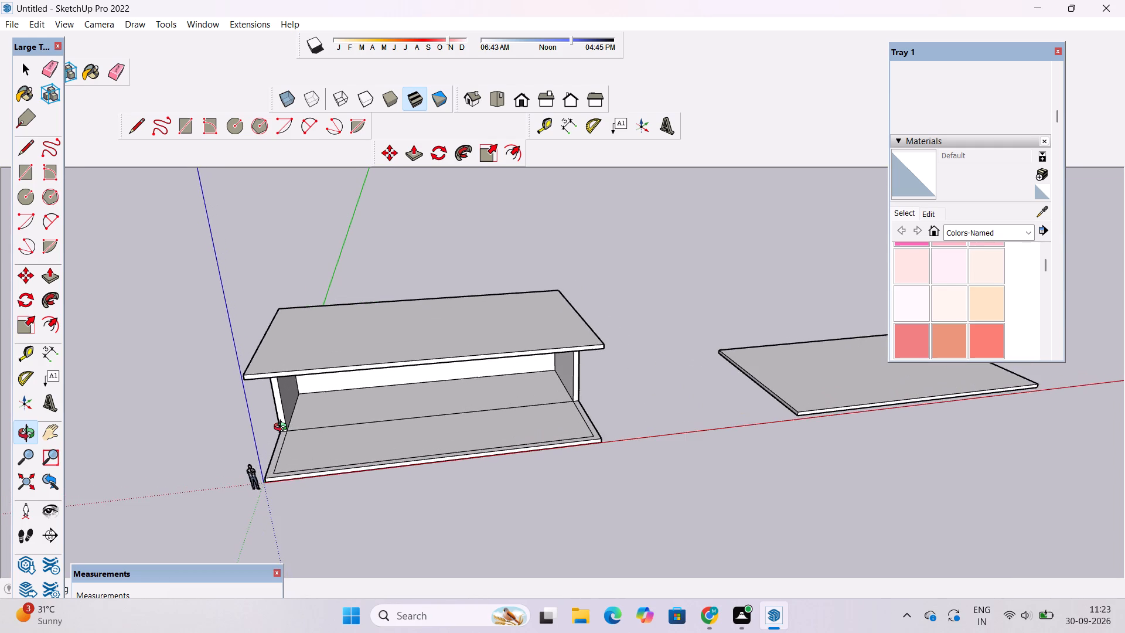
{"action": "left_click_drag", "start_coordinate": [323, 429], "coordinate": [267, 440]}
{"action": "scroll", "coordinate": [262, 440], "scroll_direction": "down", "scroll_amount": 6}
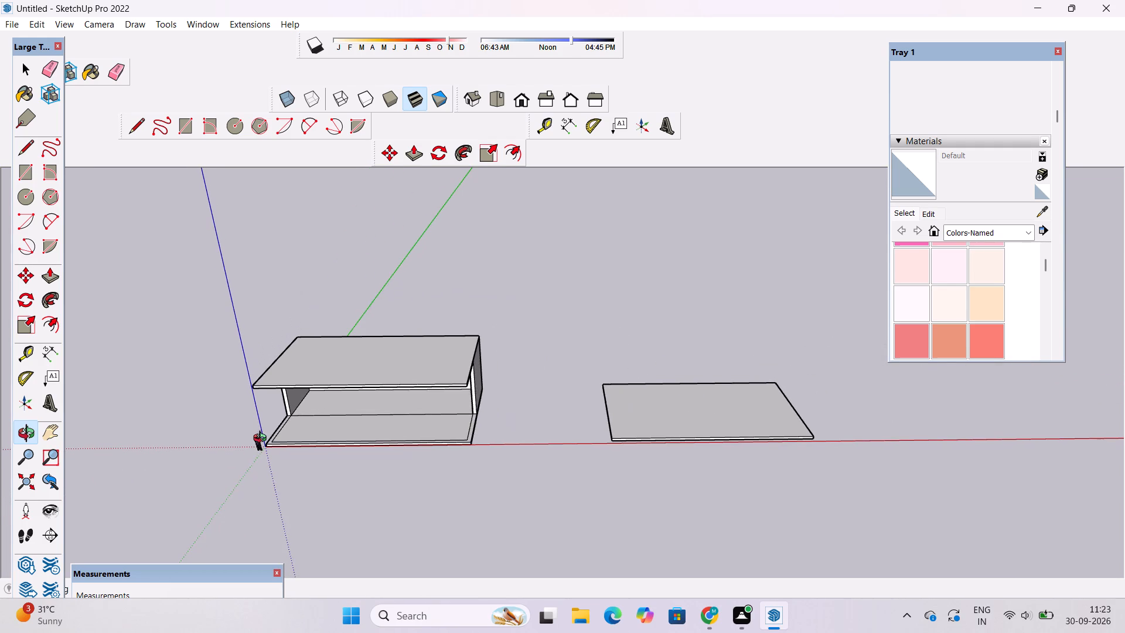
{"action": "scroll", "coordinate": [262, 440], "scroll_direction": "up", "scroll_amount": 5}
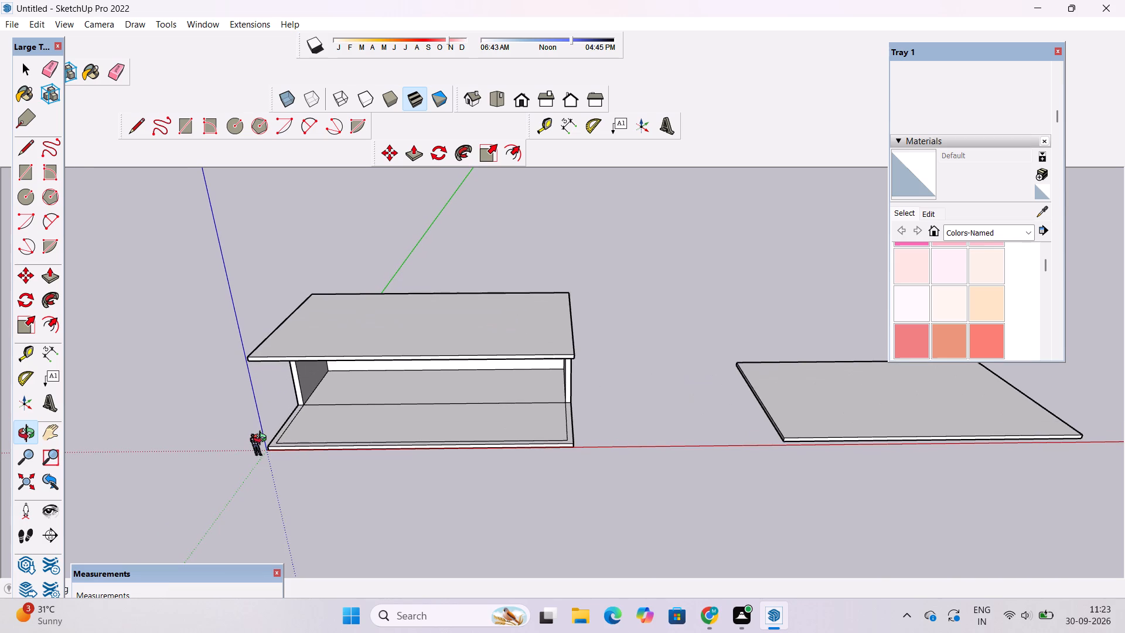
{"action": "scroll", "coordinate": [262, 440], "scroll_direction": "down", "scroll_amount": 2}
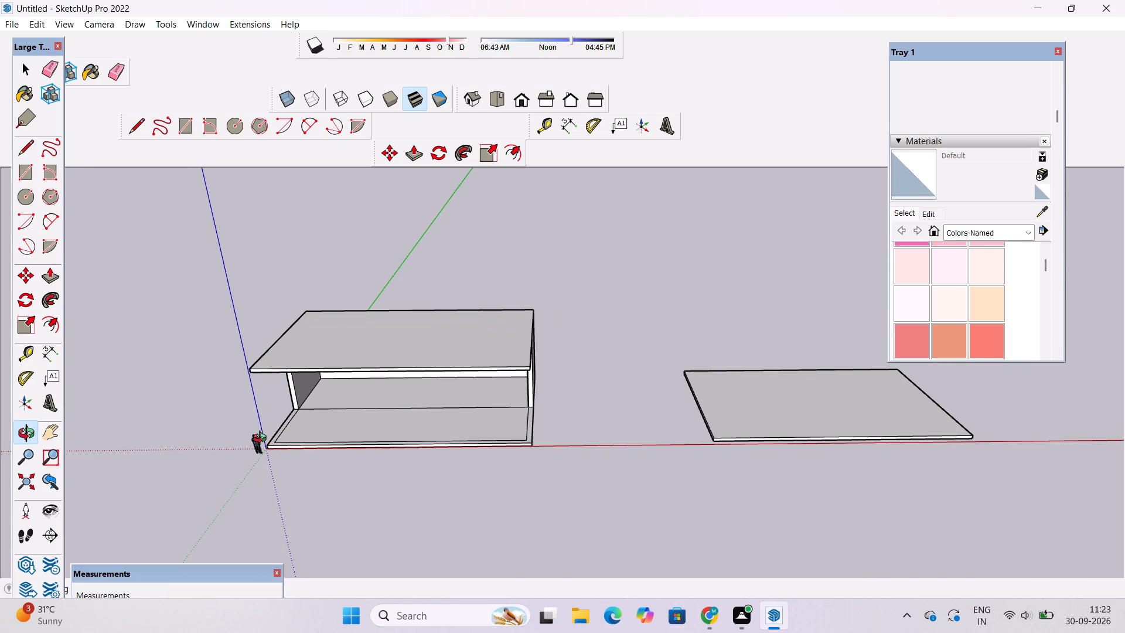
{"action": "scroll", "coordinate": [261, 432], "scroll_direction": "down", "scroll_amount": 4}
{"action": "left_click_drag", "start_coordinate": [265, 446], "coordinate": [280, 418]}
{"action": "left_click_drag", "start_coordinate": [281, 418], "coordinate": [296, 409], "text": "shift"}
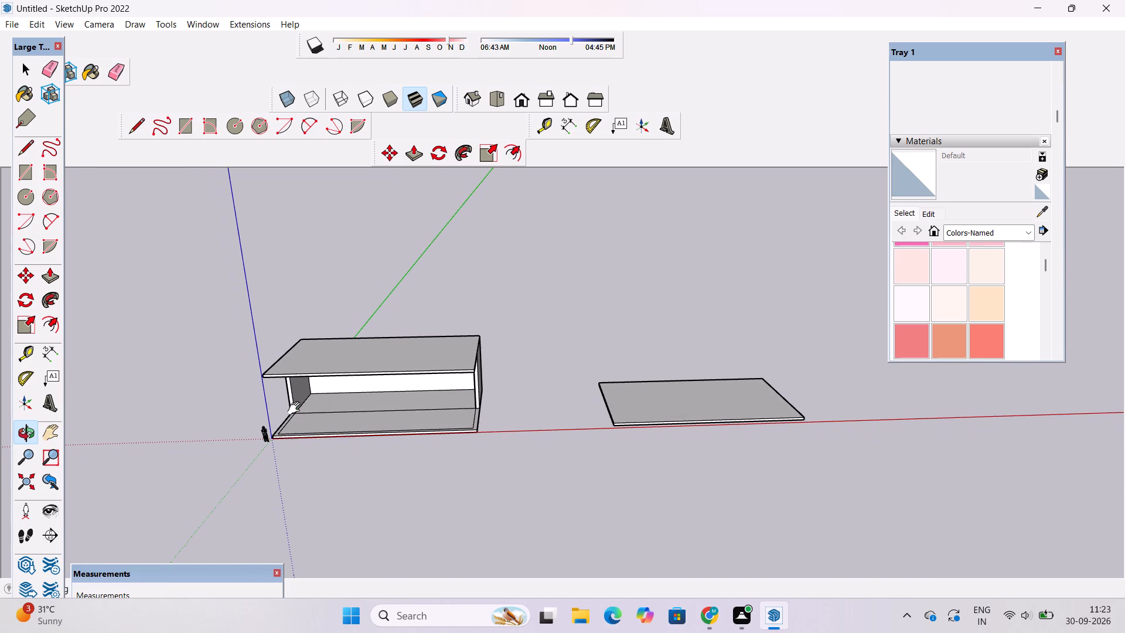
{"action": "scroll", "coordinate": [298, 411], "scroll_direction": "up", "scroll_amount": 2}
{"action": "left_click_drag", "start_coordinate": [302, 416], "coordinate": [346, 405], "text": "shift"}
{"action": "scroll", "coordinate": [346, 410], "scroll_direction": "up", "scroll_amount": 2}
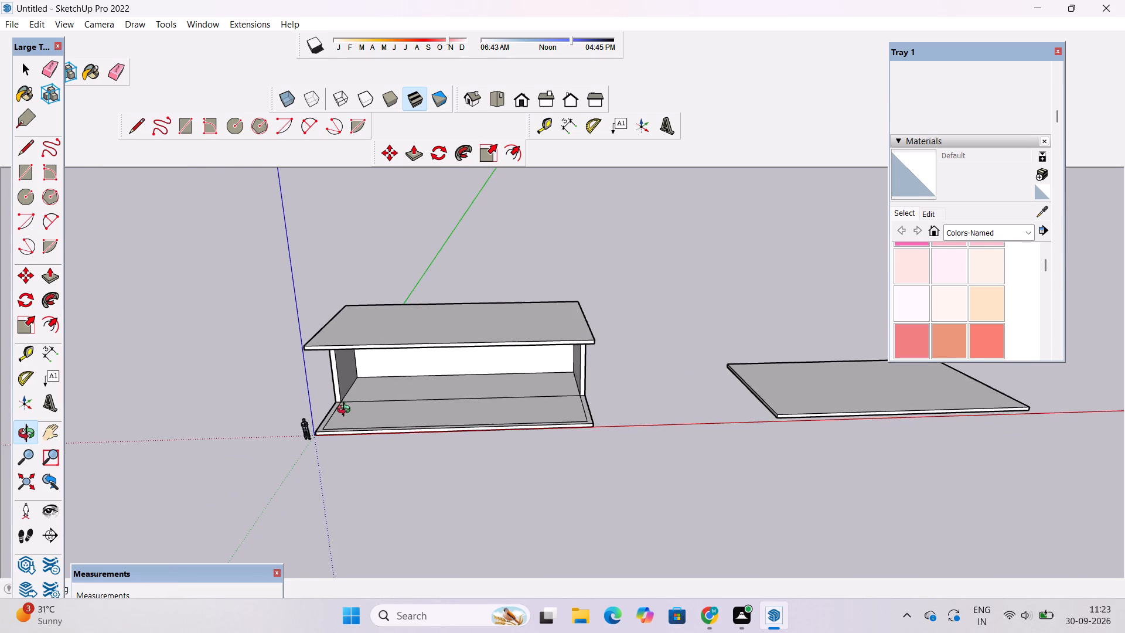
{"action": "scroll", "coordinate": [346, 411], "scroll_direction": "up", "scroll_amount": 3}
{"action": "left_click_drag", "start_coordinate": [341, 421], "coordinate": [321, 403]}
{"action": "scroll", "coordinate": [312, 405], "scroll_direction": "down", "scroll_amount": 3, "text": "shift"}
{"action": "left_click_drag", "start_coordinate": [311, 406], "coordinate": [285, 448], "text": "shift"}
{"action": "left_click_drag", "start_coordinate": [295, 448], "coordinate": [327, 535]}
{"action": "scroll", "coordinate": [323, 478], "scroll_direction": "down", "scroll_amount": 6}
{"action": "left_click_drag", "start_coordinate": [320, 479], "coordinate": [336, 532]}
{"action": "left_click_drag", "start_coordinate": [324, 522], "coordinate": [229, 452]}
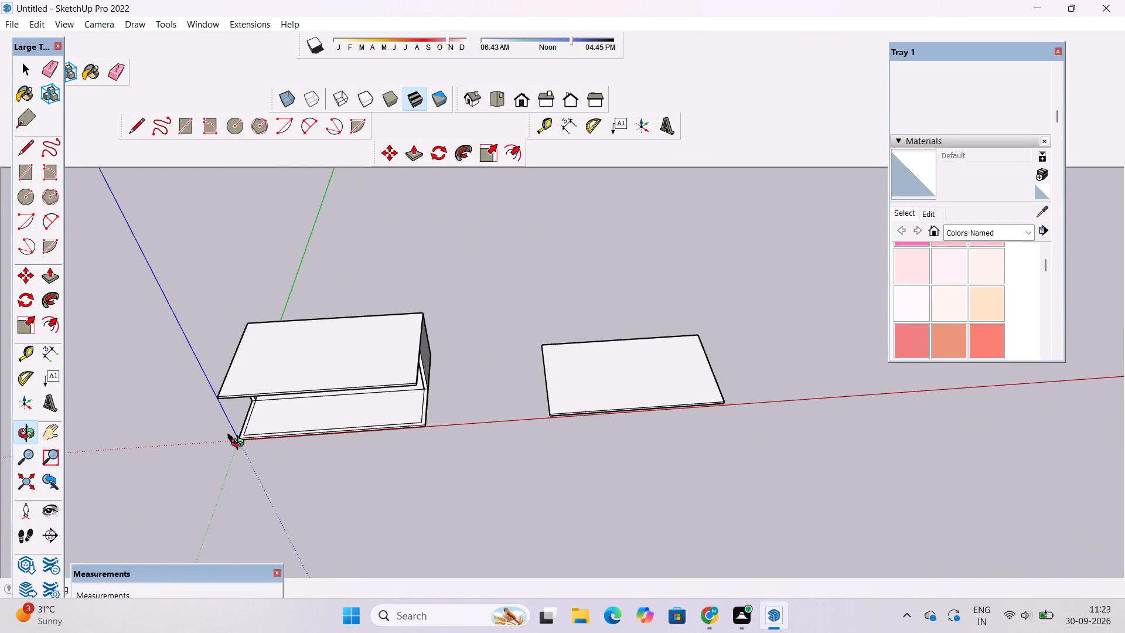
{"action": "left_click_drag", "start_coordinate": [225, 434], "coordinate": [180, 428]}
{"action": "left_click_drag", "start_coordinate": [242, 405], "coordinate": [288, 429], "text": "shift"}
{"action": "scroll", "coordinate": [317, 382], "scroll_direction": "up", "scroll_amount": 8, "text": "shift"}
{"action": "left_click_drag", "start_coordinate": [345, 376], "coordinate": [438, 392], "text": "shift"}
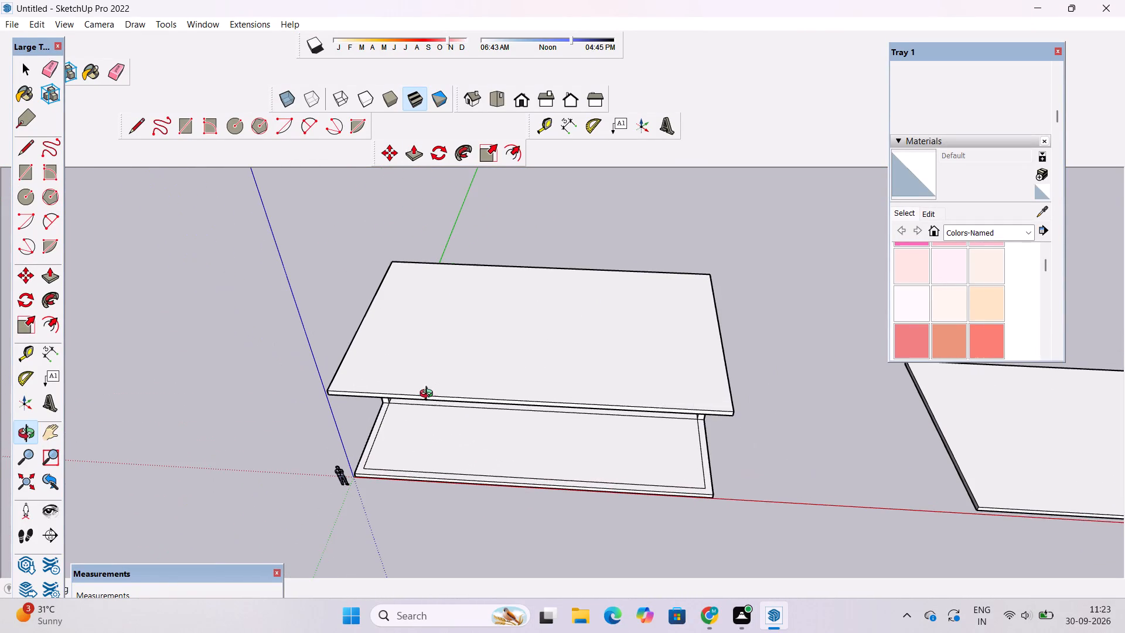
{"action": "left_click", "coordinate": [417, 395]}
{"action": "scroll", "coordinate": [418, 396], "scroll_direction": "up", "scroll_amount": 3}
{"action": "left_click_drag", "start_coordinate": [415, 409], "coordinate": [413, 465]}
{"action": "scroll", "coordinate": [404, 411], "scroll_direction": "up", "scroll_amount": 3}
{"action": "left_click_drag", "start_coordinate": [343, 386], "coordinate": [267, 387], "text": "shift"}
{"action": "left_click_drag", "start_coordinate": [267, 387], "coordinate": [318, 390]}
{"action": "scroll", "coordinate": [315, 400], "scroll_direction": "down", "scroll_amount": 6}
{"action": "left_click_drag", "start_coordinate": [312, 434], "coordinate": [279, 417]}
{"action": "left_click_drag", "start_coordinate": [278, 417], "coordinate": [261, 401], "text": "shift"}
Place a Tape Measure guide 1.5' inward from the roof slab's short edge at the origin end.
{"action": "scroll", "coordinate": [301, 343], "scroll_direction": "up", "scroll_amount": 1}
{"action": "key", "text": "t"}
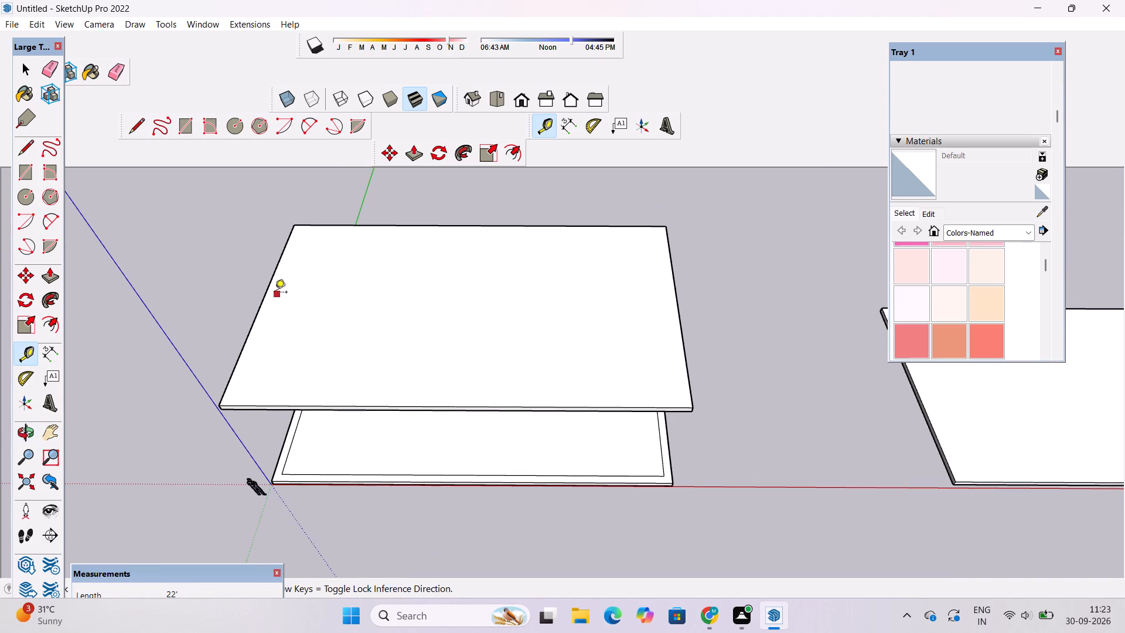
{"action": "scroll", "coordinate": [271, 284], "scroll_direction": "up", "scroll_amount": 5}
{"action": "left_click", "coordinate": [256, 317]}
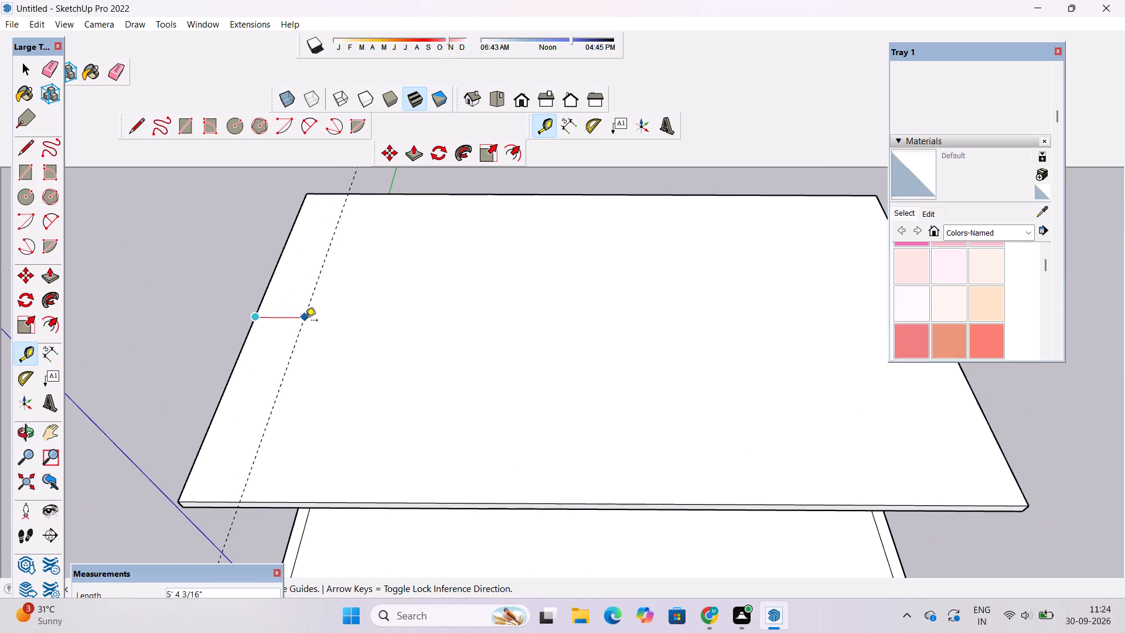
{"action": "type", "text": "1.5'"}
{"action": "key", "text": "Return"}
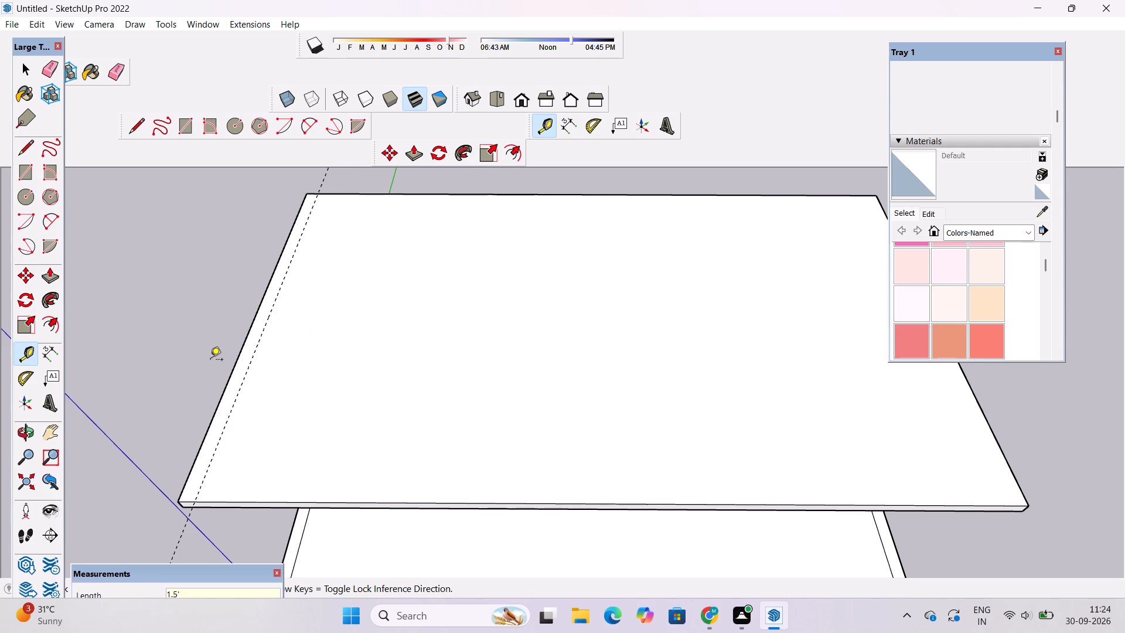
Place a second guide 1.5' inward from the roof slab's opposite short edge, facing the separate slab.
{"action": "scroll", "coordinate": [207, 363], "scroll_direction": "down", "scroll_amount": 10}
{"action": "scroll", "coordinate": [553, 373], "scroll_direction": "up", "scroll_amount": 6}
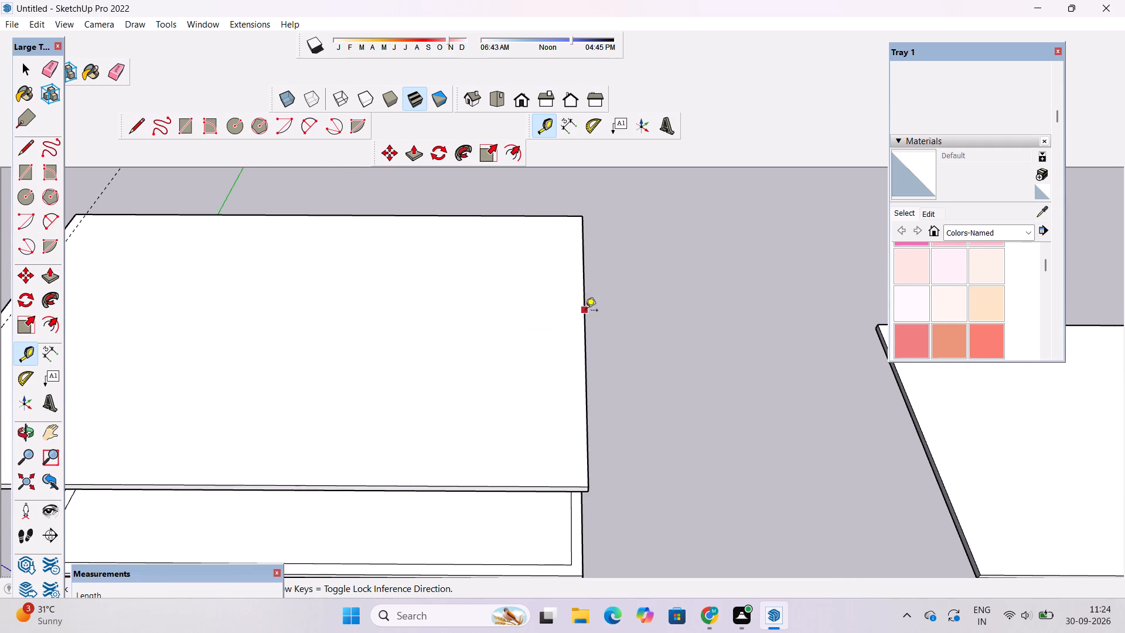
{"action": "left_click", "coordinate": [586, 328]}
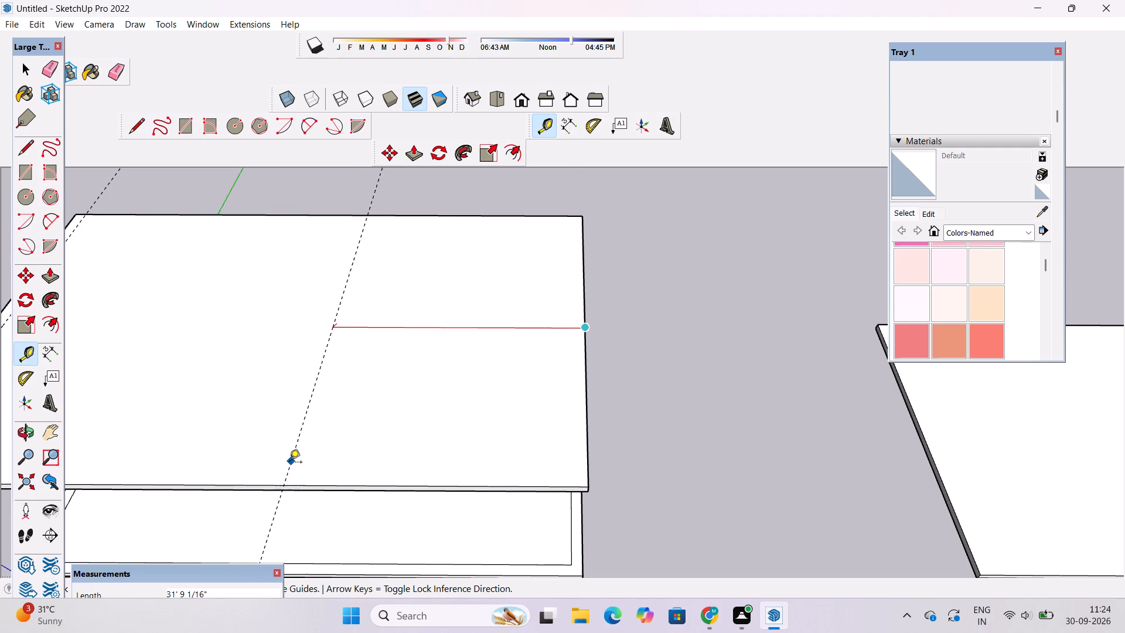
{"action": "type", "text": "1.5'"}
{"action": "key", "text": "Return"}
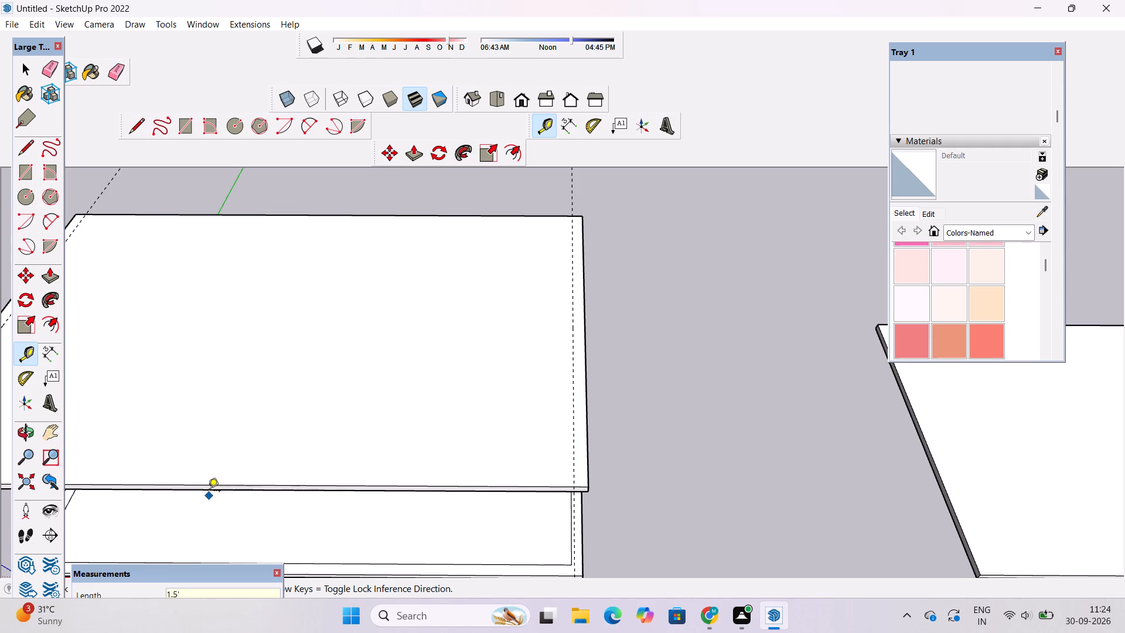
{"action": "scroll", "coordinate": [200, 469], "scroll_direction": "down", "scroll_amount": 5}
{"action": "scroll", "coordinate": [521, 441], "scroll_direction": "down", "scroll_amount": 3}
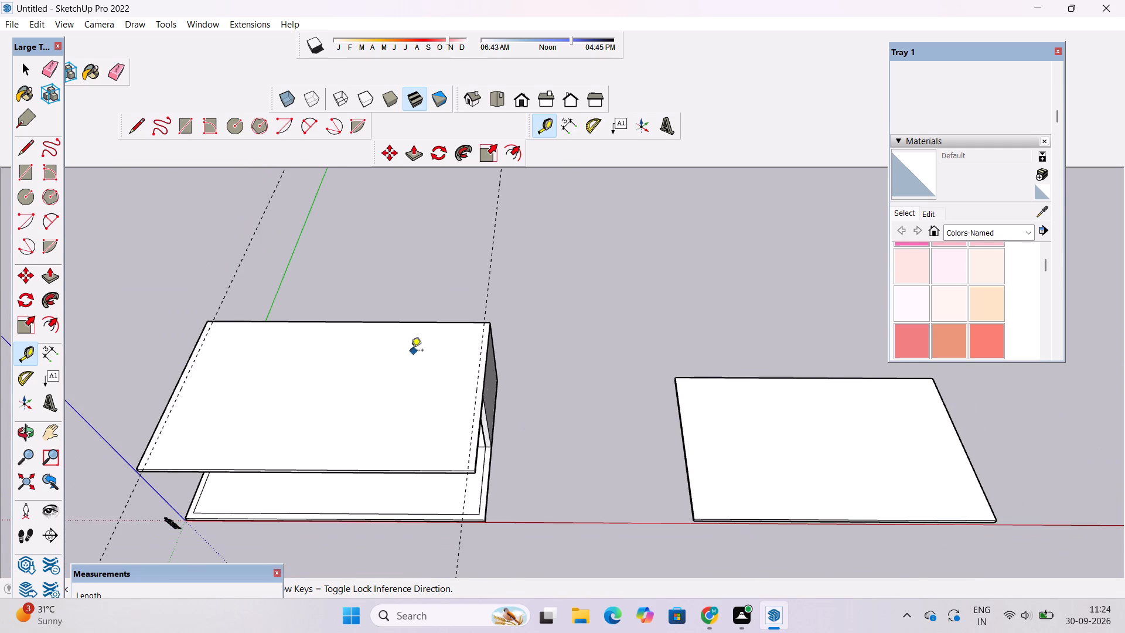
Place a Tape Measure guide 1.5' inward from the roof slab's rear long edge.
{"action": "scroll", "coordinate": [311, 331], "scroll_direction": "up", "scroll_amount": 4}
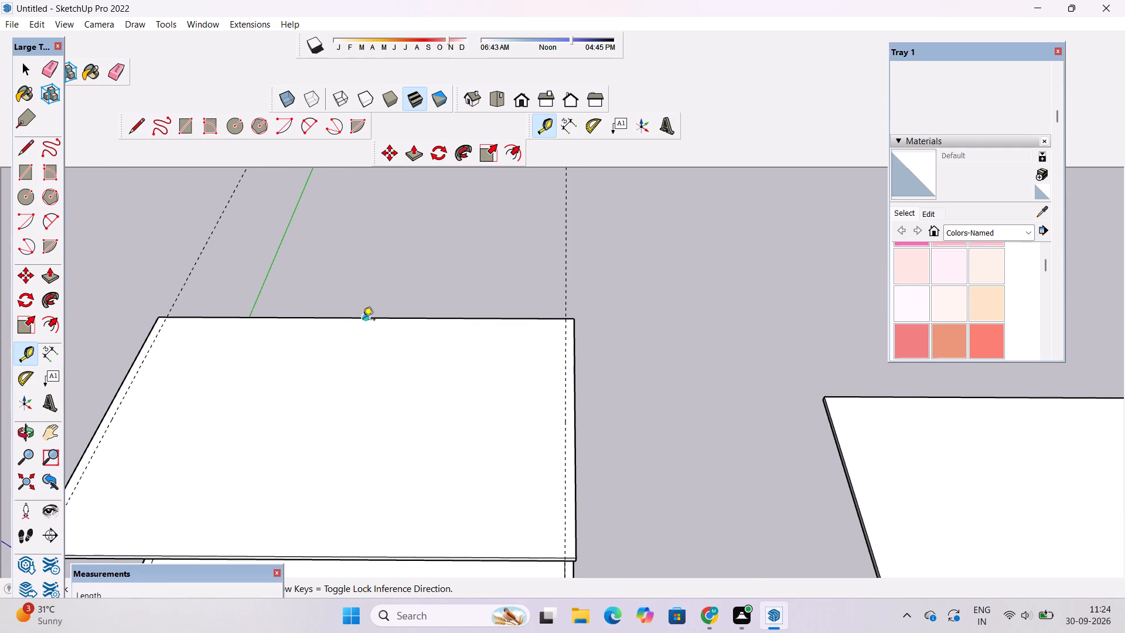
{"action": "left_click", "coordinate": [364, 321]}
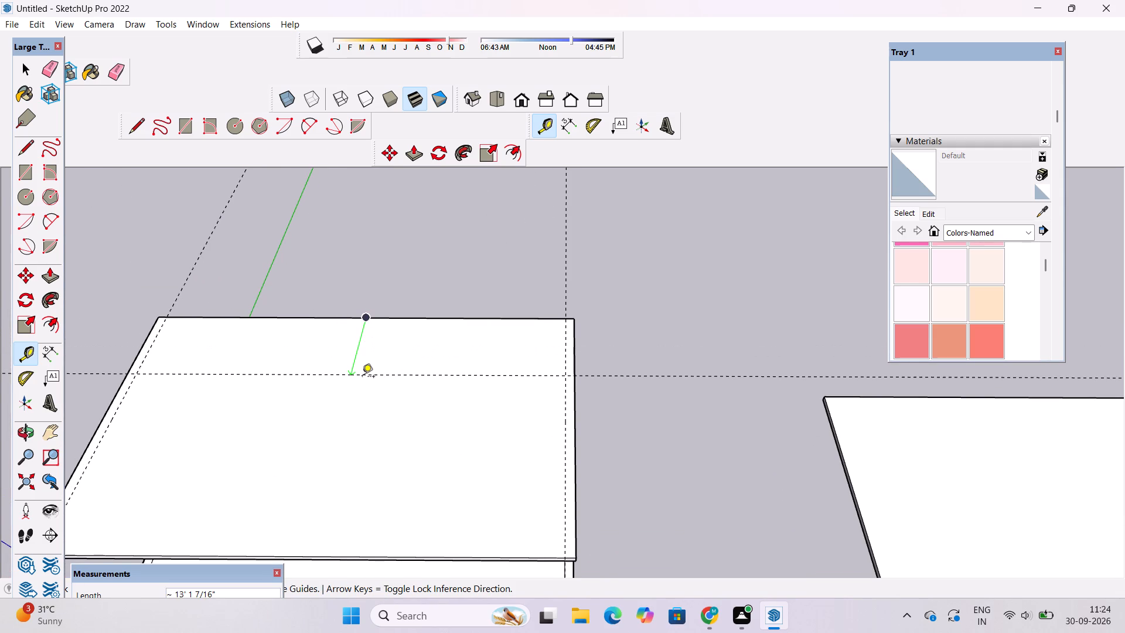
{"action": "type", "text": "1.5'"}
{"action": "key", "text": "Return"}
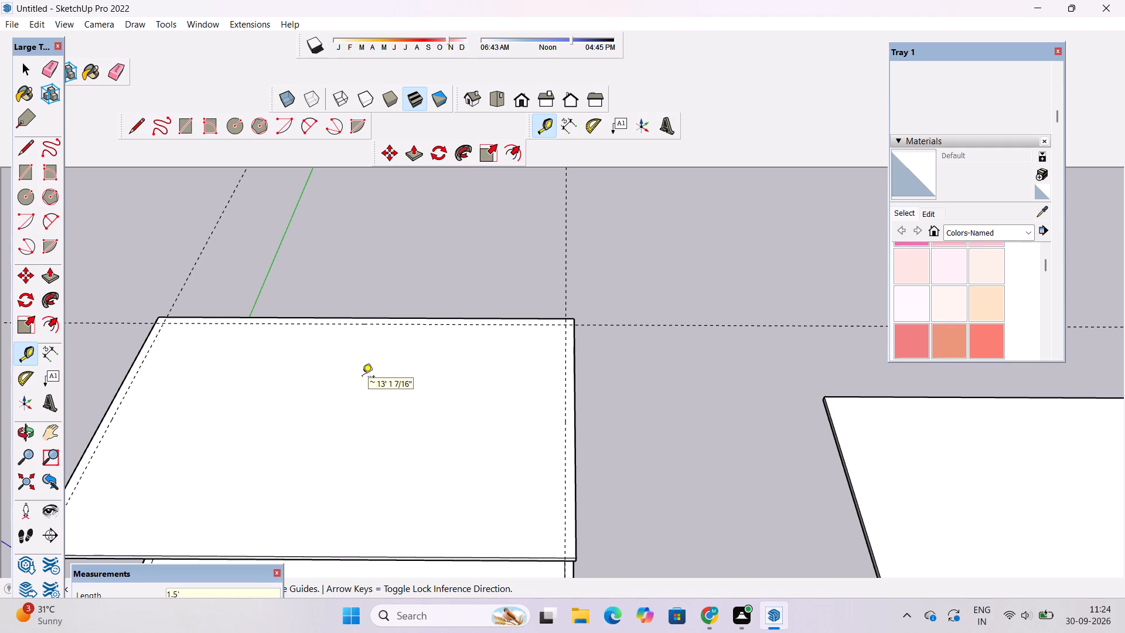
Measure with the Dimension tool from the base slab's front corner, away from the origin, back to the side wall's front end.
{"action": "scroll", "coordinate": [347, 339], "scroll_direction": "down", "scroll_amount": 2}
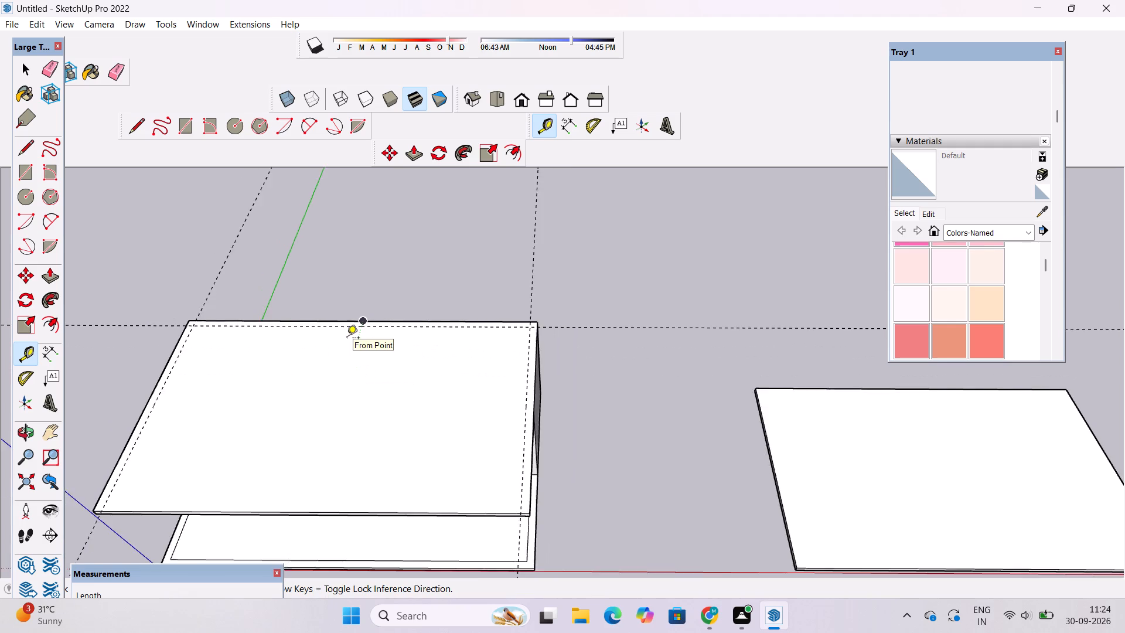
{"action": "scroll", "coordinate": [347, 339], "scroll_direction": "down", "scroll_amount": 8}
{"action": "scroll", "coordinate": [356, 376], "scroll_direction": "up", "scroll_amount": 5}
{"action": "scroll", "coordinate": [333, 442], "scroll_direction": "up", "scroll_amount": 8}
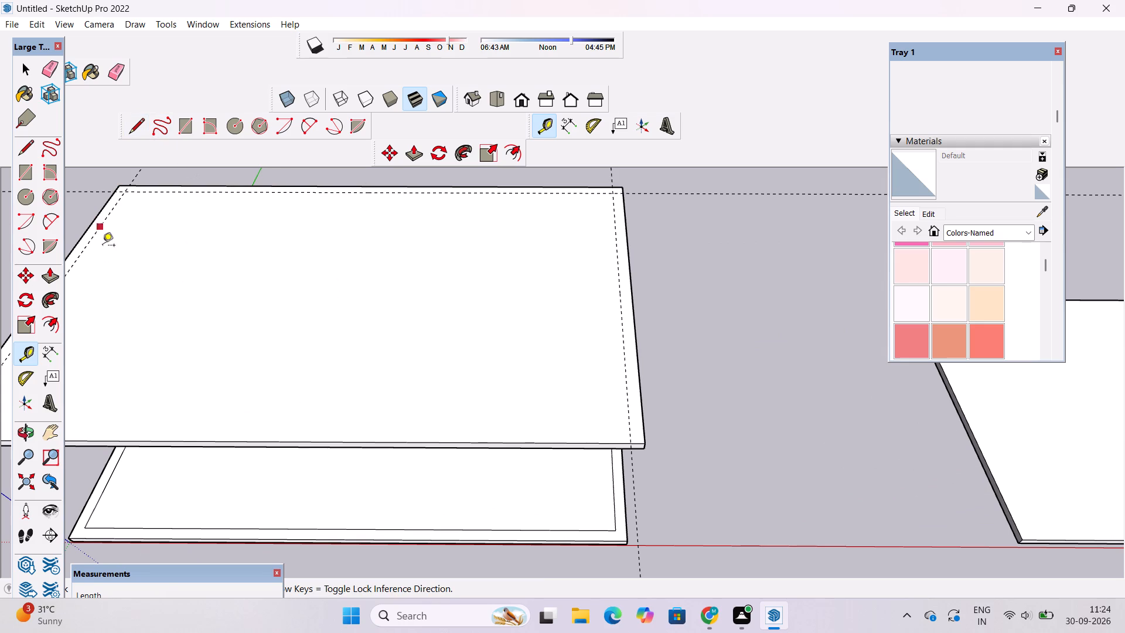
{"action": "left_click", "coordinate": [46, 357]}
{"action": "scroll", "coordinate": [105, 338], "scroll_direction": "down", "scroll_amount": 5}
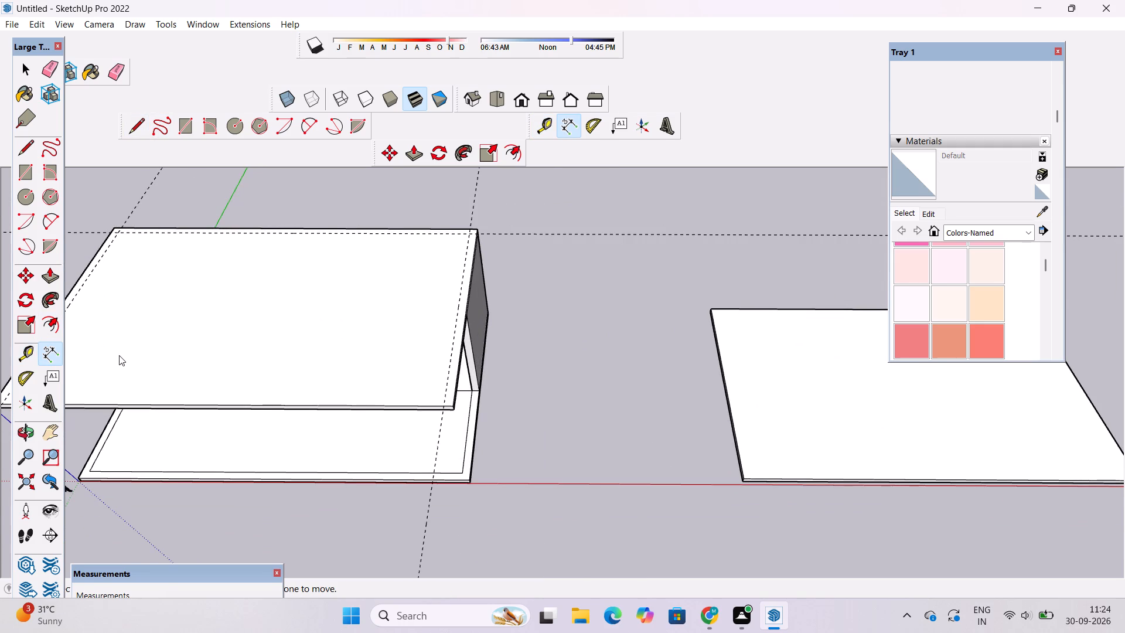
{"action": "scroll", "coordinate": [127, 347], "scroll_direction": "down", "scroll_amount": 4}
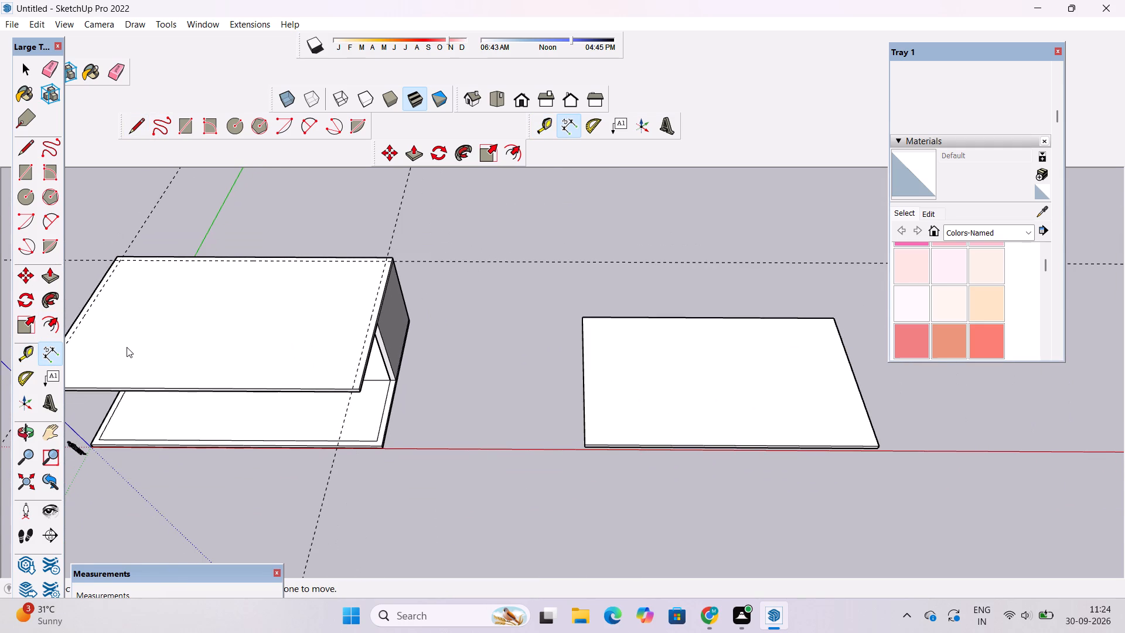
{"action": "scroll", "coordinate": [127, 347], "scroll_direction": "up", "scroll_amount": 1}
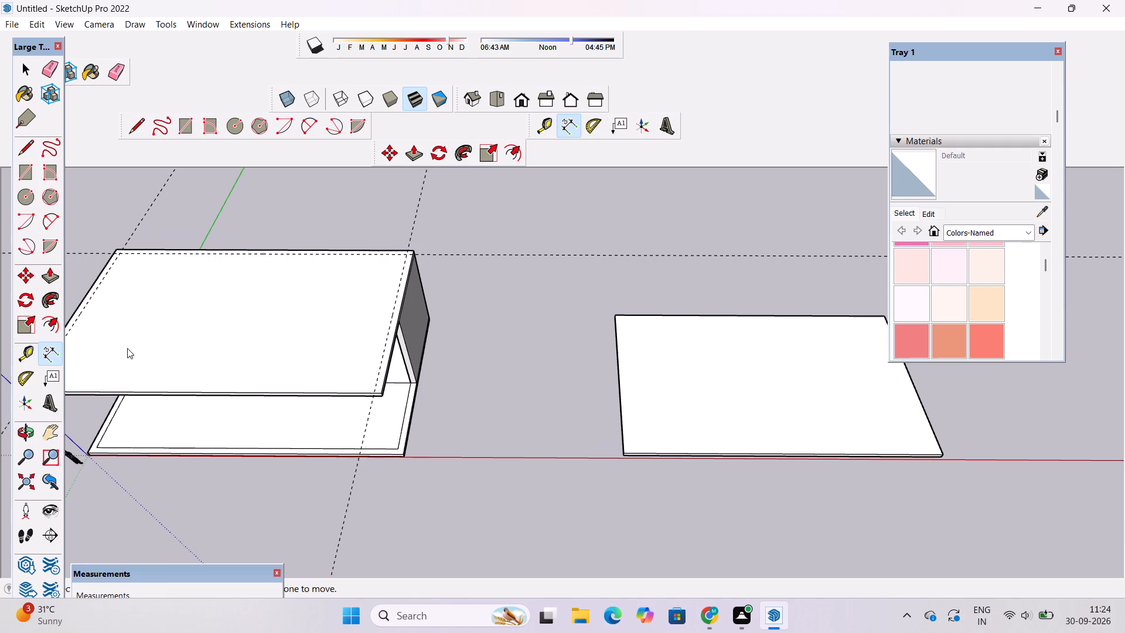
{"action": "scroll", "coordinate": [125, 356], "scroll_direction": "down", "scroll_amount": 2}
{"action": "scroll", "coordinate": [324, 494], "scroll_direction": "up", "scroll_amount": 4}
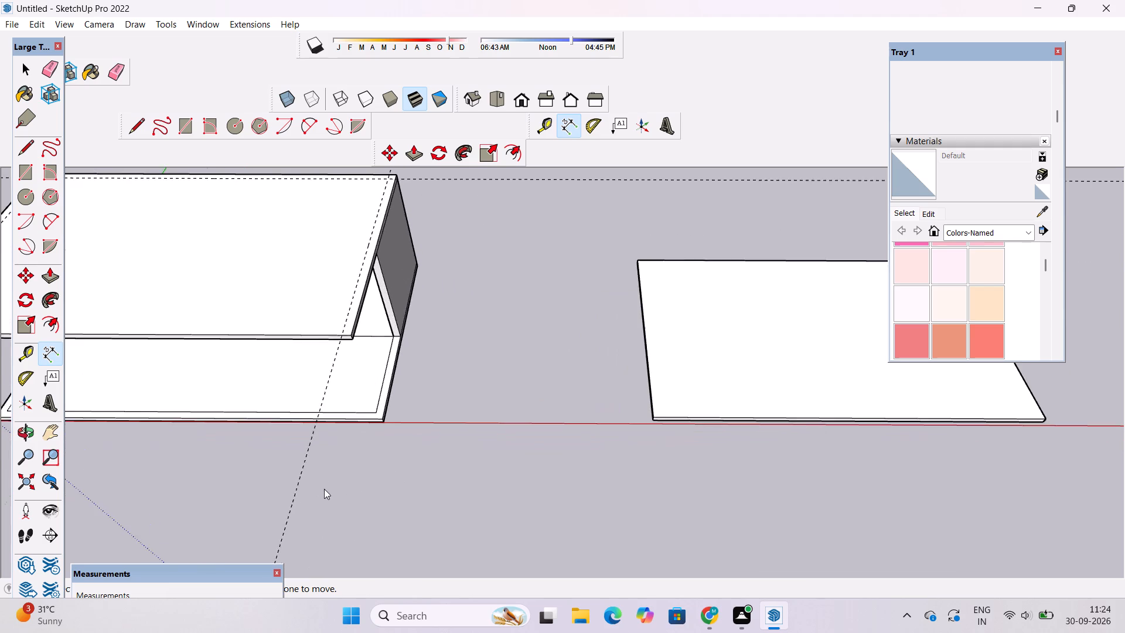
{"action": "scroll", "coordinate": [357, 416], "scroll_direction": "up", "scroll_amount": 6}
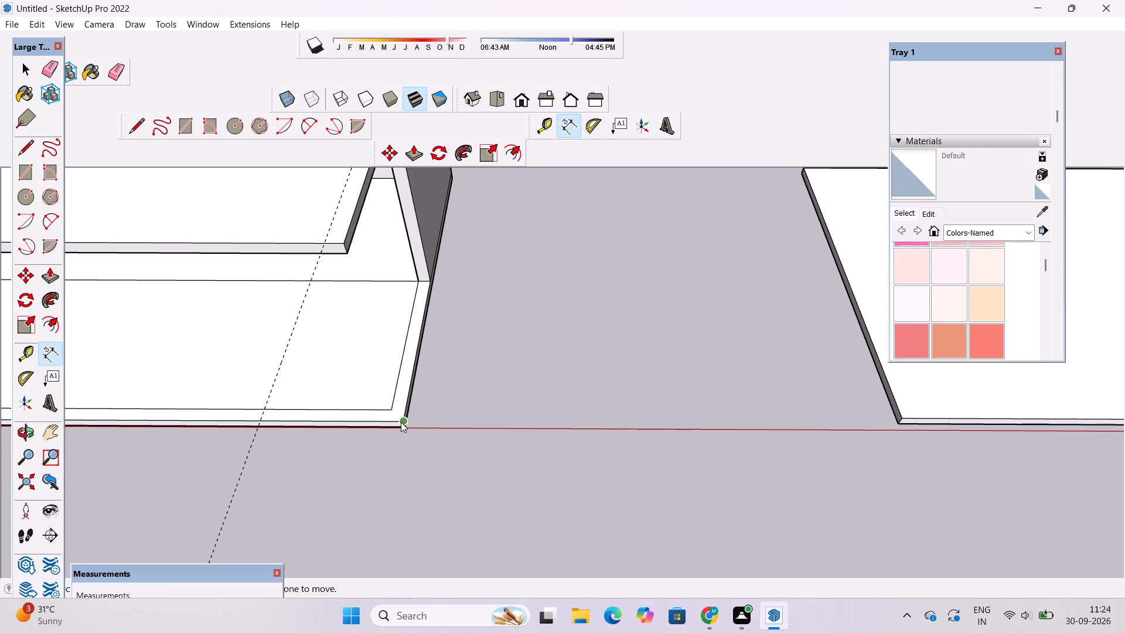
{"action": "left_click", "coordinate": [401, 422]}
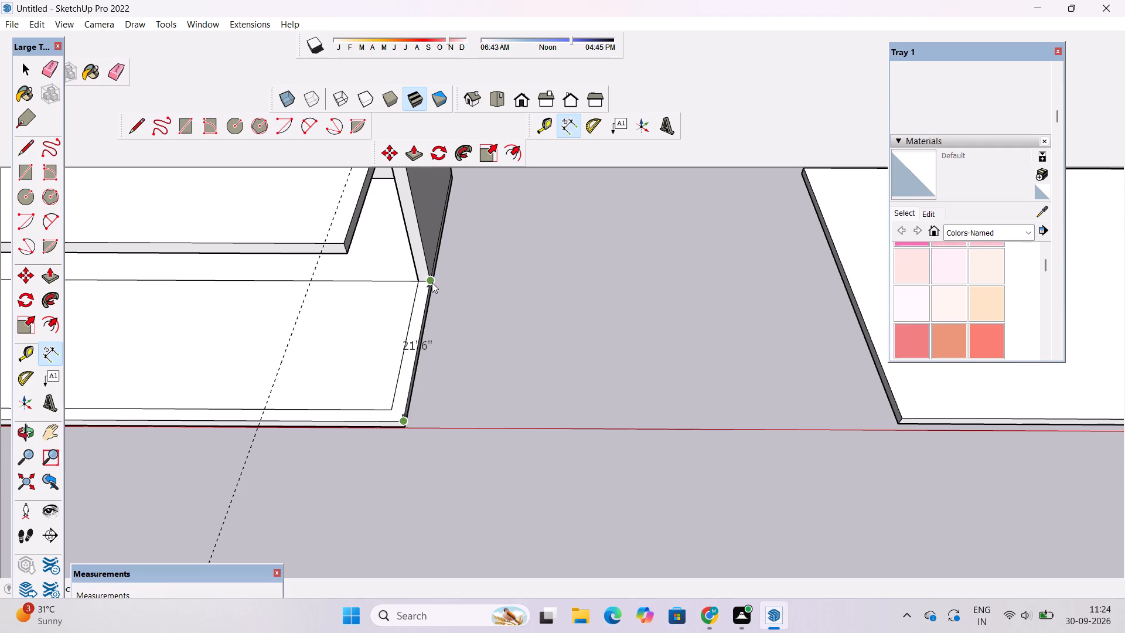
{"action": "left_click", "coordinate": [432, 283]}
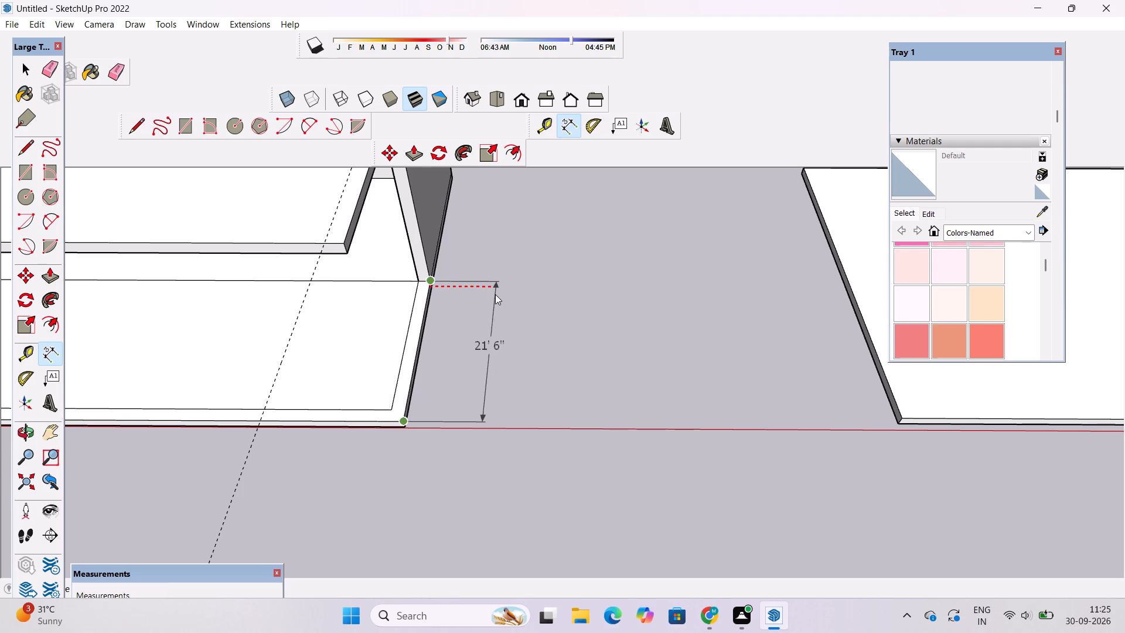
{"action": "key", "text": "space"}
Place a Tape Measure guide 1.5' inward from the roof slab's front long edge.
{"action": "scroll", "coordinate": [549, 355], "scroll_direction": "down", "scroll_amount": 6}
{"action": "key", "text": "t"}
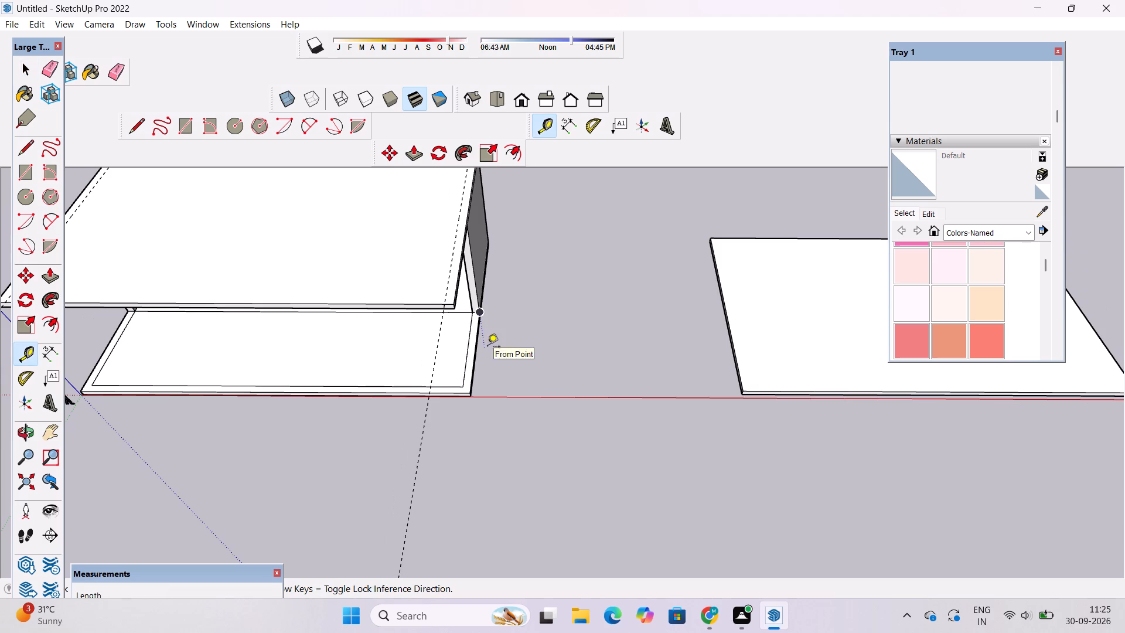
{"action": "scroll", "coordinate": [568, 358], "scroll_direction": "down", "scroll_amount": 5}
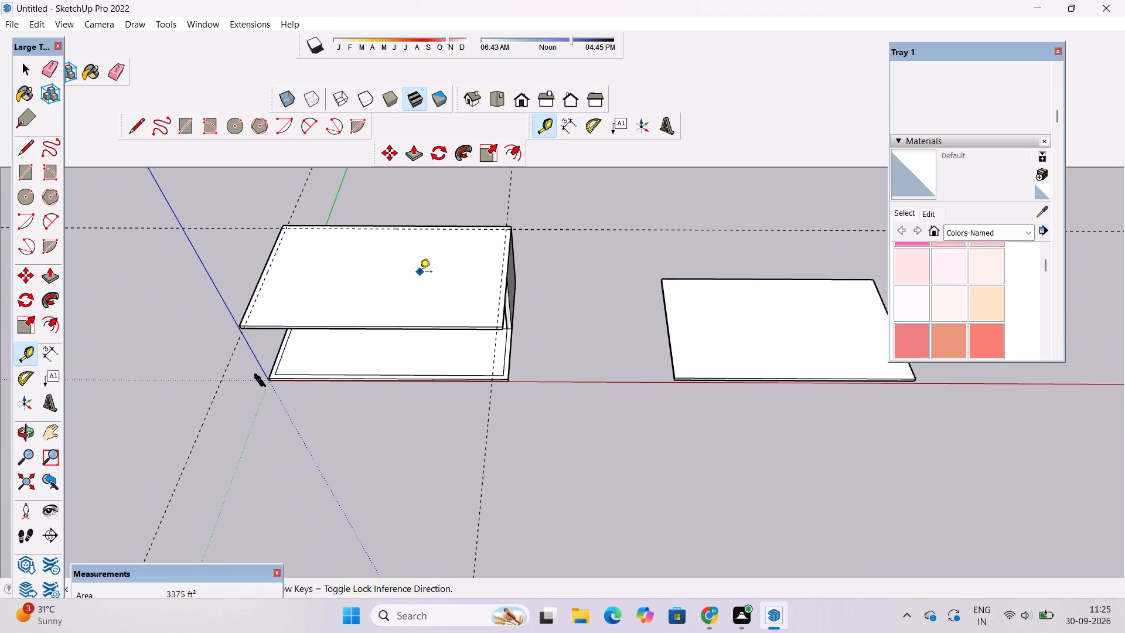
{"action": "scroll", "coordinate": [403, 308], "scroll_direction": "down", "scroll_amount": 3}
{"action": "scroll", "coordinate": [394, 253], "scroll_direction": "up", "scroll_amount": 5}
{"action": "scroll", "coordinate": [394, 382], "scroll_direction": "up", "scroll_amount": 8}
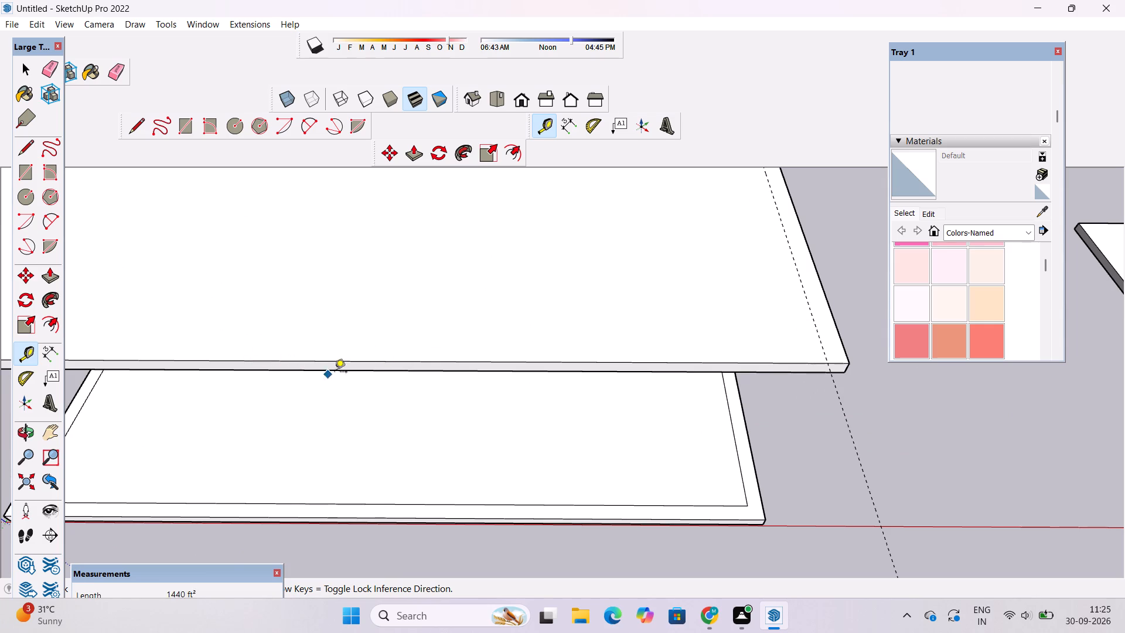
{"action": "left_click", "coordinate": [308, 362]}
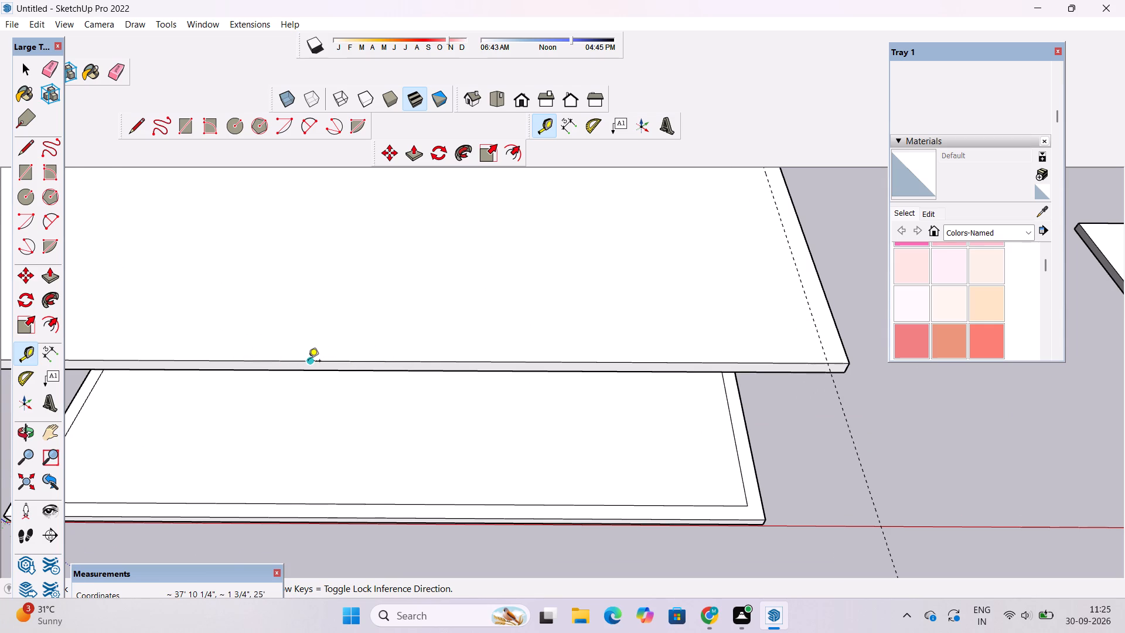
{"action": "scroll", "coordinate": [308, 362], "scroll_direction": "down", "scroll_amount": 5}
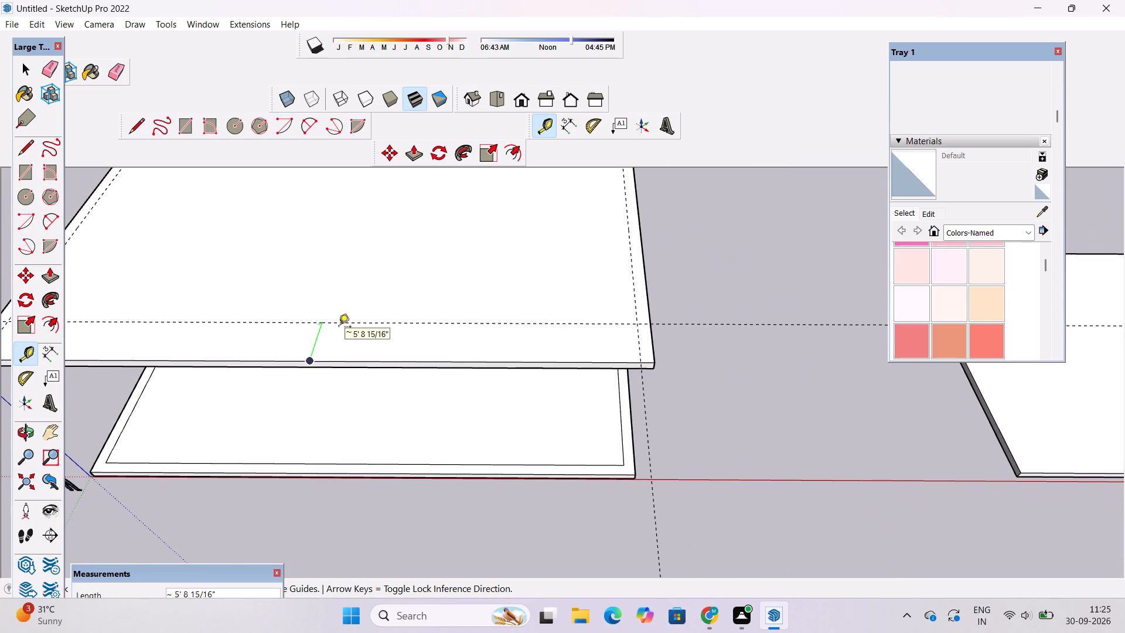
{"action": "type", "text": "1.5"}
{"action": "key", "text": "apostrophe"}
{"action": "key", "text": "Return"}
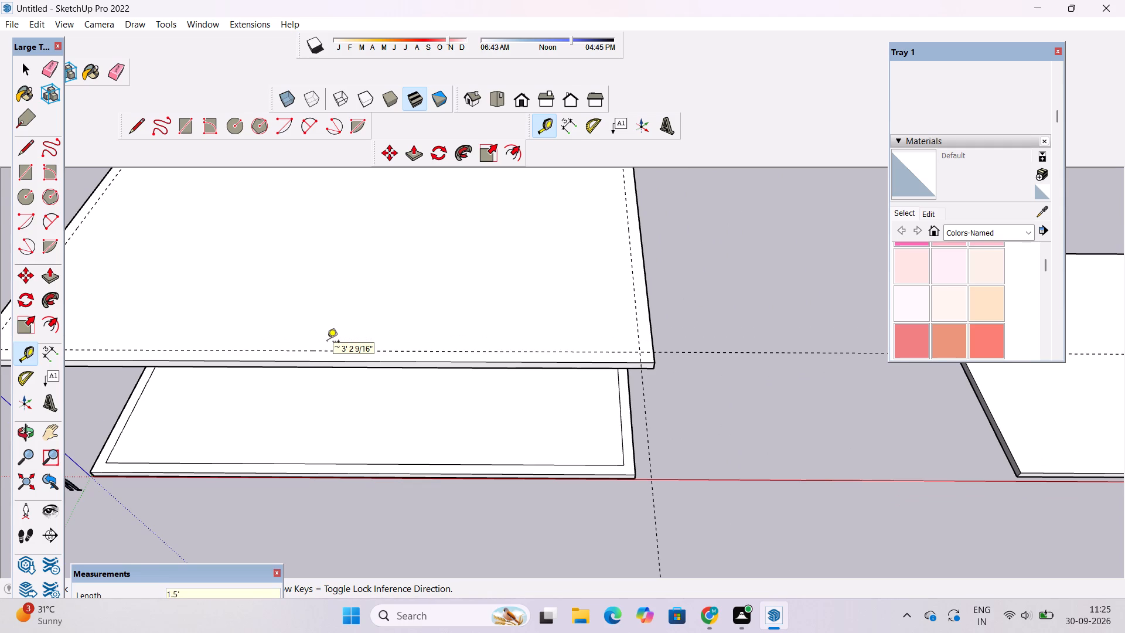
Draw a 72' by 42' rectangle on the roof slab between opposite intersections of the inset guides.
{"action": "scroll", "coordinate": [223, 371], "scroll_direction": "down", "scroll_amount": 3}
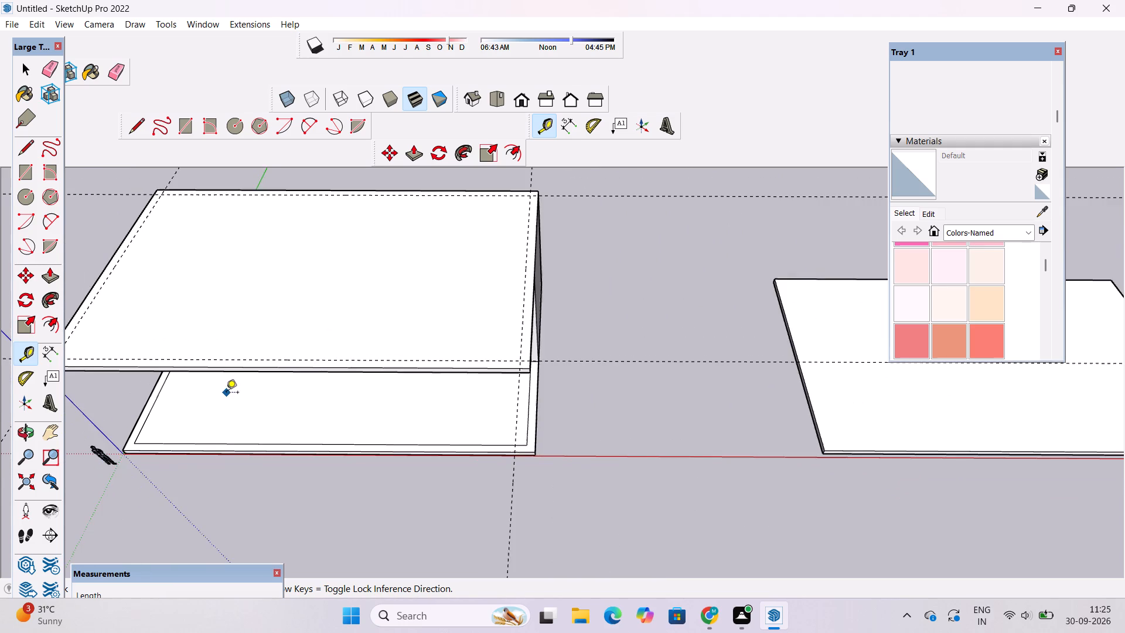
{"action": "scroll", "coordinate": [226, 393], "scroll_direction": "down", "scroll_amount": 1}
{"action": "key", "text": "space"}
{"action": "key", "text": "r"}
{"action": "scroll", "coordinate": [455, 411], "scroll_direction": "down", "scroll_amount": 5}
{"action": "scroll", "coordinate": [231, 257], "scroll_direction": "up", "scroll_amount": 3}
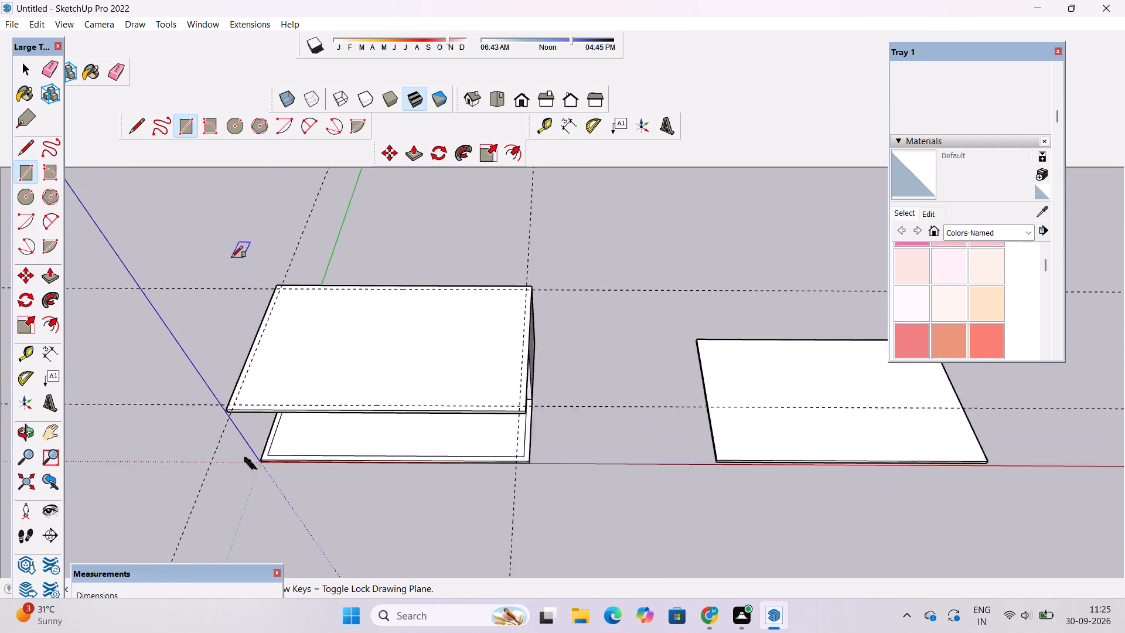
{"action": "scroll", "coordinate": [299, 301], "scroll_direction": "up", "scroll_amount": 11}
{"action": "left_click", "coordinate": [256, 277]}
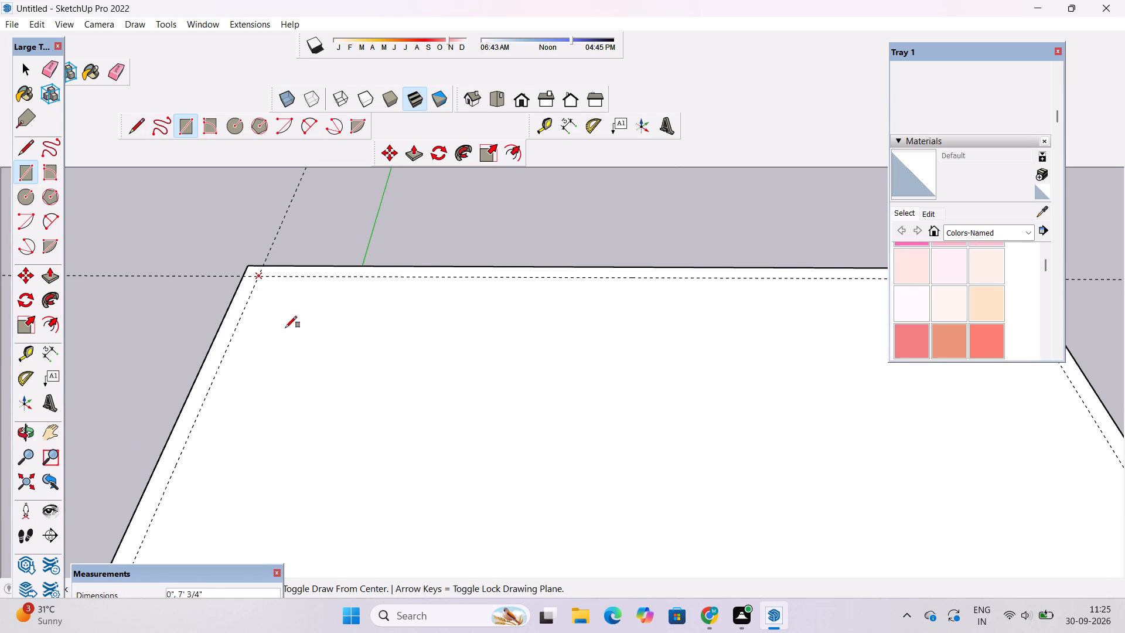
{"action": "scroll", "coordinate": [221, 287], "scroll_direction": "down", "scroll_amount": 8}
{"action": "scroll", "coordinate": [282, 351], "scroll_direction": "down", "scroll_amount": 3}
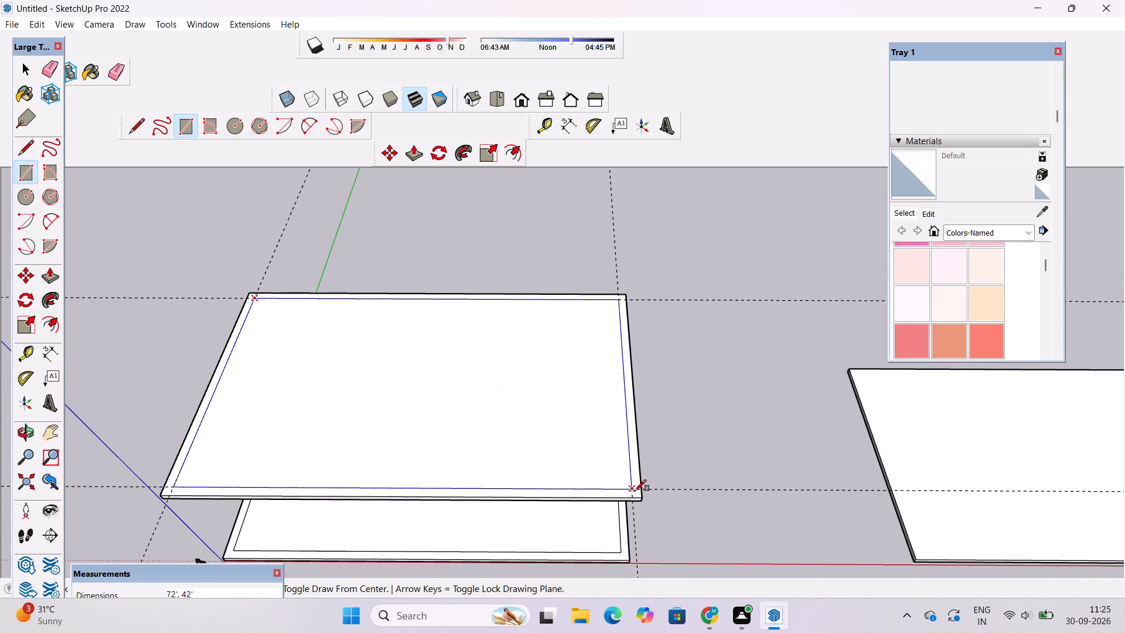
{"action": "left_click", "coordinate": [632, 490]}
{"action": "key", "text": "space"}
Erase the four construction guides around the roof slab.
{"action": "type", "text": "e"}
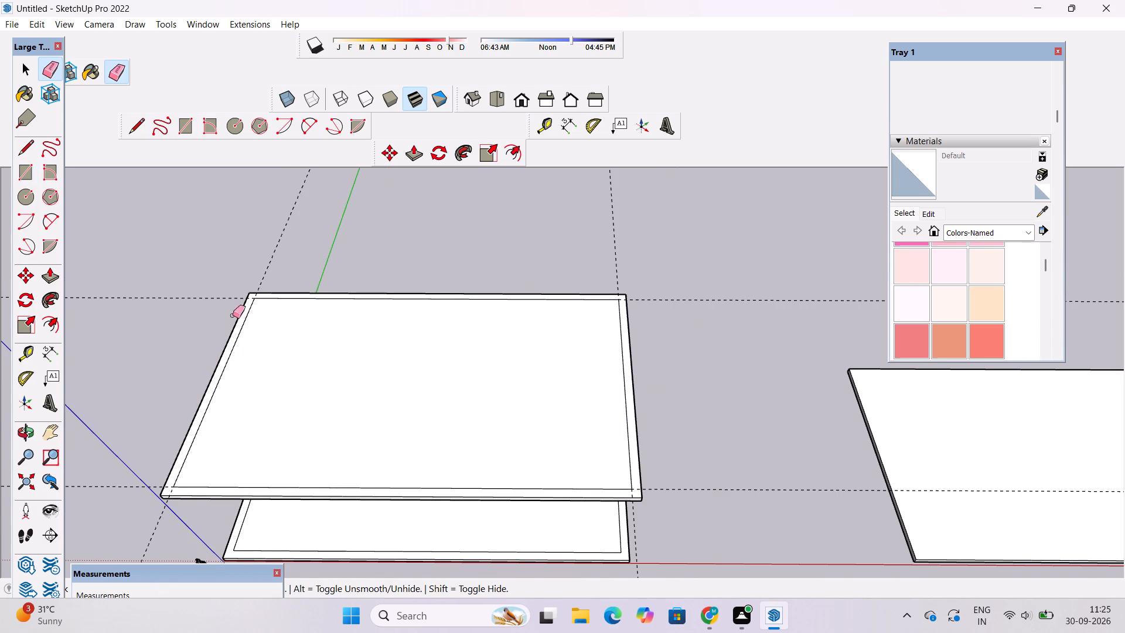
{"action": "left_click_drag", "start_coordinate": [181, 268], "coordinate": [175, 306]}
{"action": "left_click_drag", "start_coordinate": [278, 243], "coordinate": [298, 275]}
{"action": "left_click_drag", "start_coordinate": [135, 454], "coordinate": [122, 516]}
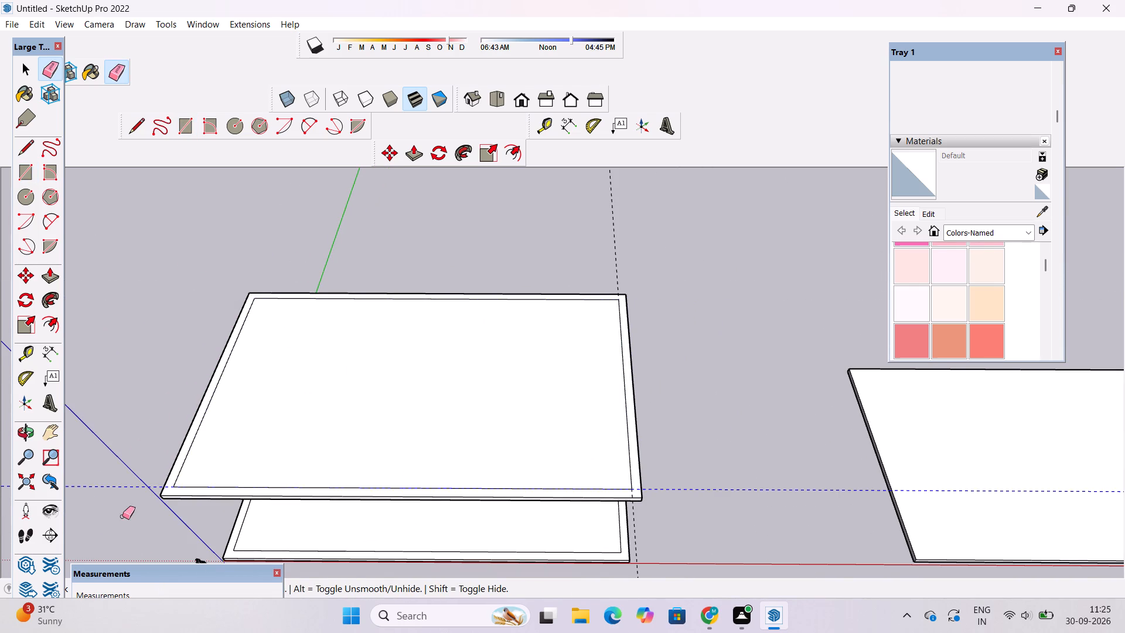
{"action": "left_click_drag", "start_coordinate": [122, 516], "coordinate": [122, 517]}
{"action": "left_click_drag", "start_coordinate": [630, 255], "coordinate": [600, 268]}
{"action": "left_click_drag", "start_coordinate": [622, 267], "coordinate": [616, 275]}
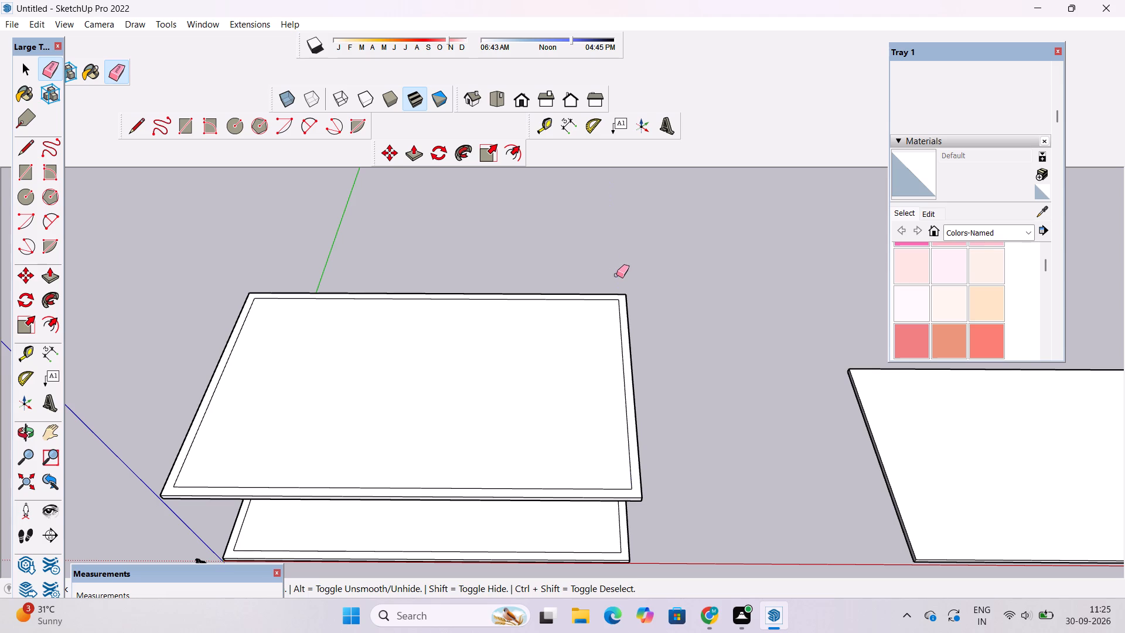
Examine the inset rectangle on the roof slab and the open front below it from several angles.
{"action": "key", "text": "o"}
{"action": "scroll", "coordinate": [602, 287], "scroll_direction": "down", "scroll_amount": 7}
{"action": "left_click_drag", "start_coordinate": [541, 376], "coordinate": [564, 279]}
{"action": "scroll", "coordinate": [500, 345], "scroll_direction": "up", "scroll_amount": 3}
{"action": "left_click_drag", "start_coordinate": [500, 345], "coordinate": [496, 318], "text": "shift"}
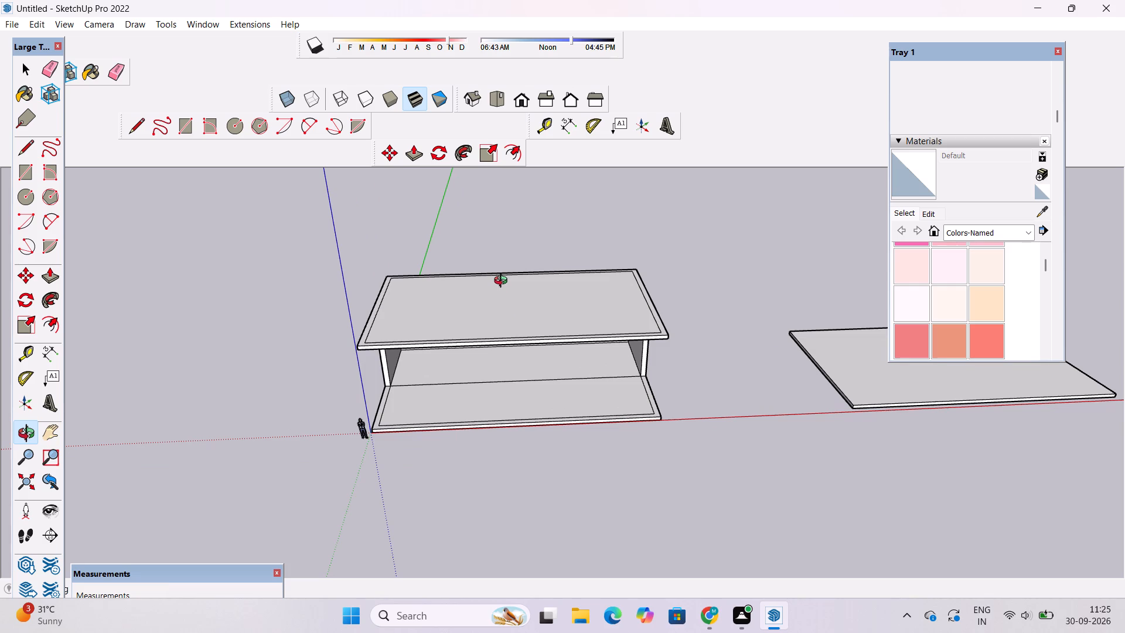
{"action": "scroll", "coordinate": [503, 282], "scroll_direction": "up", "scroll_amount": 1}
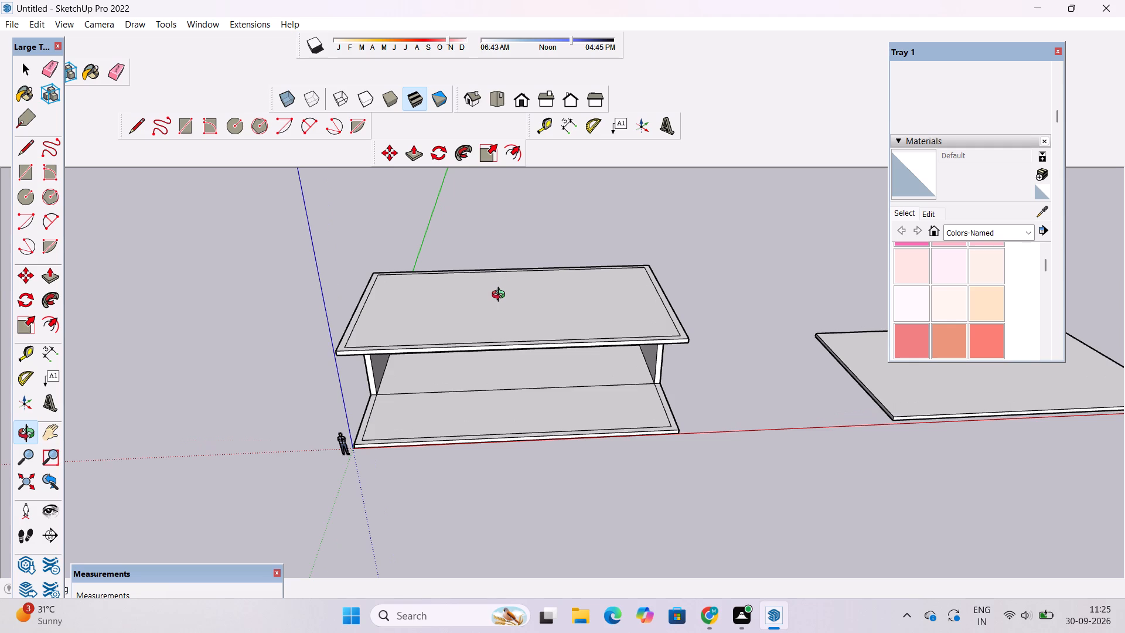
{"action": "scroll", "coordinate": [502, 308], "scroll_direction": "down", "scroll_amount": 4}
{"action": "scroll", "coordinate": [501, 309], "scroll_direction": "up", "scroll_amount": 5}
{"action": "left_click_drag", "start_coordinate": [500, 310], "coordinate": [498, 343]}
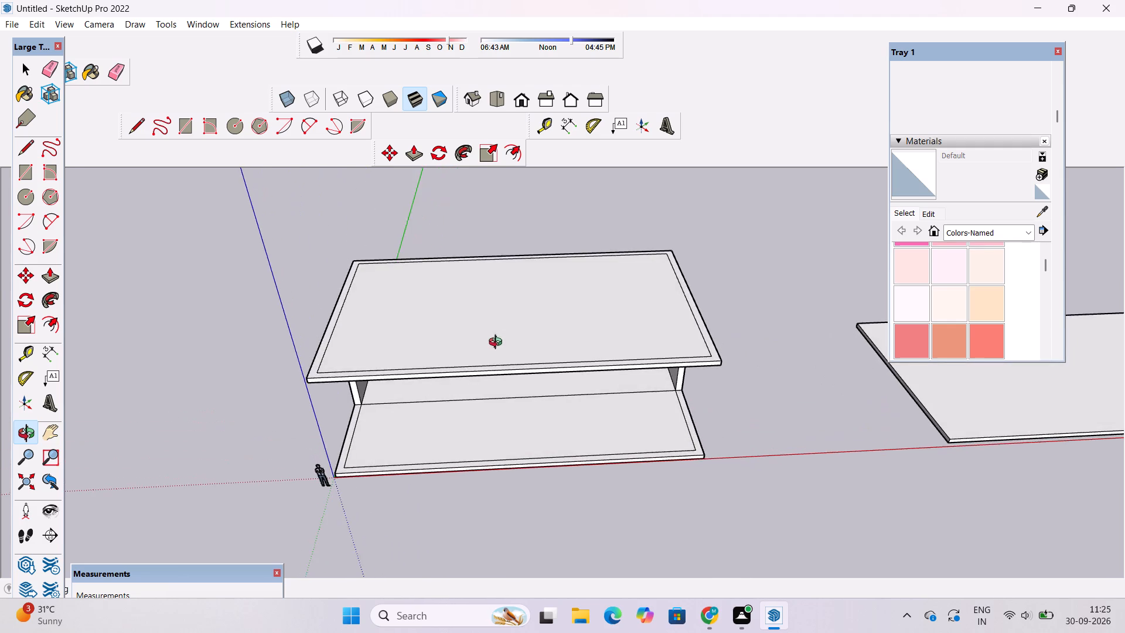
{"action": "left_click_drag", "start_coordinate": [491, 342], "coordinate": [390, 322], "text": "shift"}
{"action": "left_click_drag", "start_coordinate": [401, 352], "coordinate": [402, 409], "text": "shift"}
{"action": "scroll", "coordinate": [368, 326], "scroll_direction": "down", "scroll_amount": 4}
{"action": "left_click_drag", "start_coordinate": [377, 332], "coordinate": [436, 345], "text": "shift"}
{"action": "left_click_drag", "start_coordinate": [436, 390], "coordinate": [431, 409]}
{"action": "scroll", "coordinate": [448, 390], "scroll_direction": "up", "scroll_amount": 4}
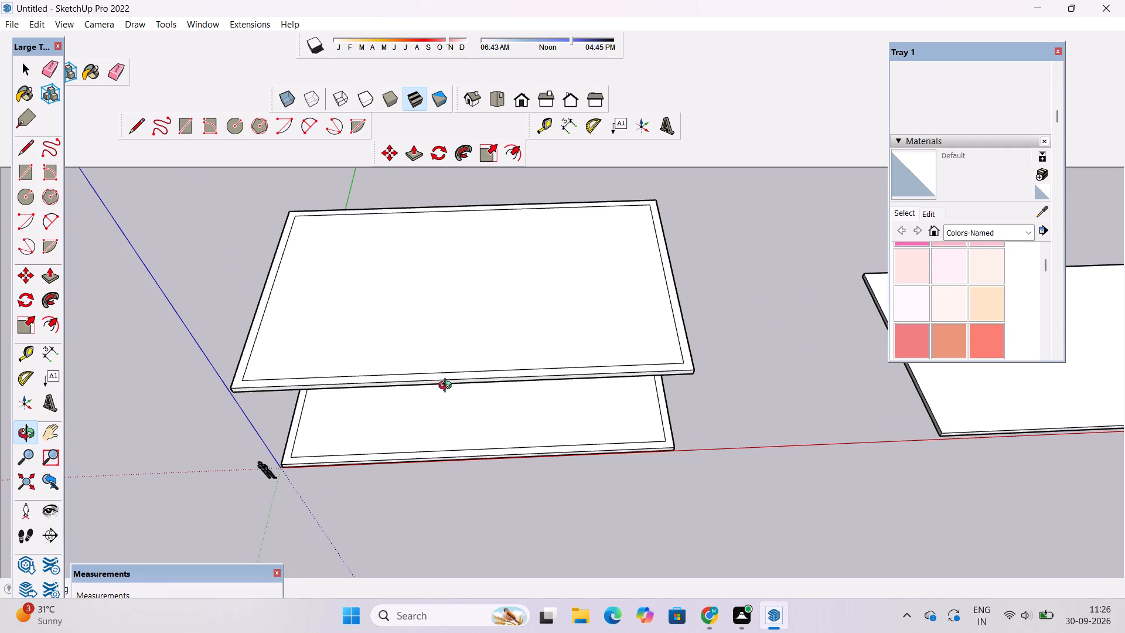
{"action": "left_click_drag", "start_coordinate": [449, 377], "coordinate": [360, 375], "text": "shift"}
{"action": "scroll", "coordinate": [376, 382], "scroll_direction": "up", "scroll_amount": 1}
{"action": "left_click_drag", "start_coordinate": [377, 382], "coordinate": [379, 395]}
{"action": "left_click_drag", "start_coordinate": [379, 395], "coordinate": [380, 402]}
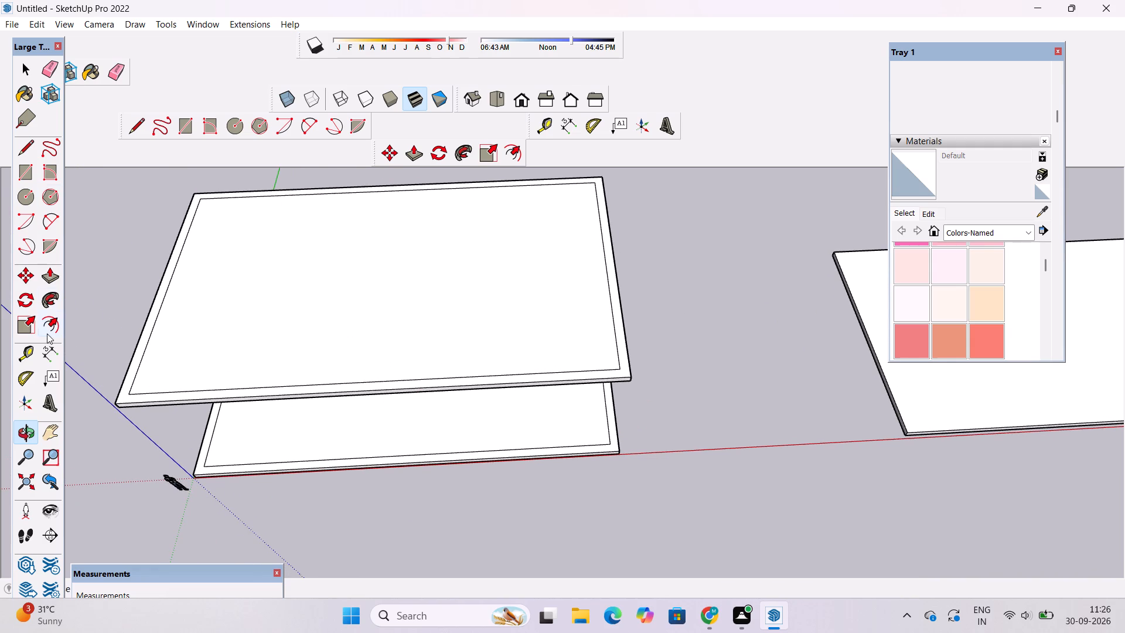
Place a Tape Measure guide across the roof slab, 21'6" inward from its front long side.
{"action": "left_click", "coordinate": [26, 350]}
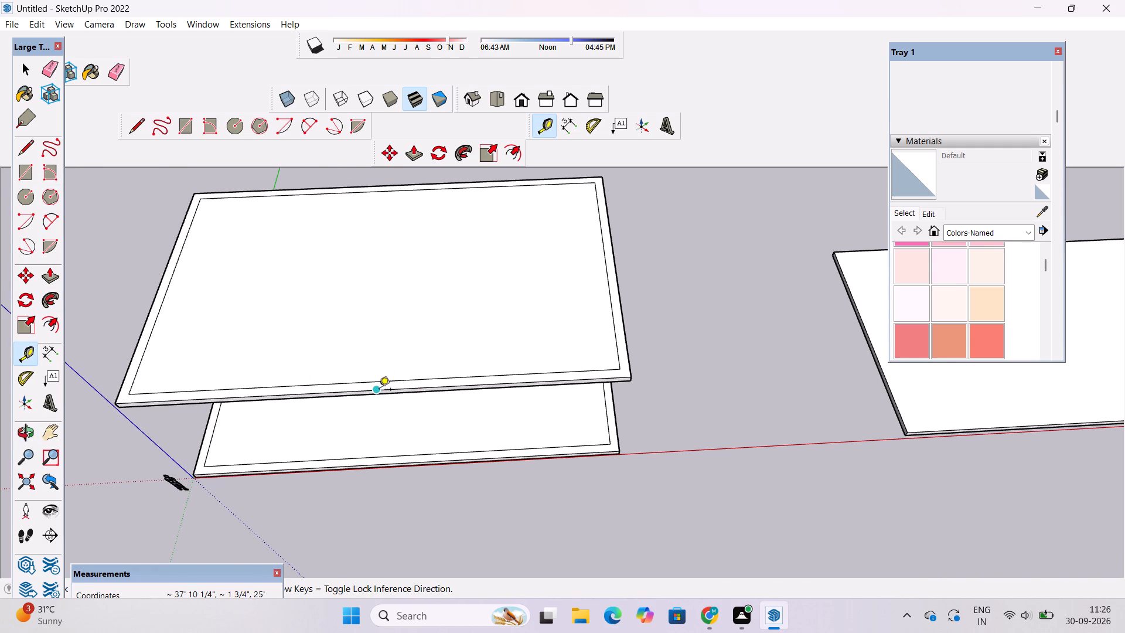
{"action": "left_click", "coordinate": [377, 392]}
{"action": "type", "text": "21"}
{"action": "type", "text": "'6\""}
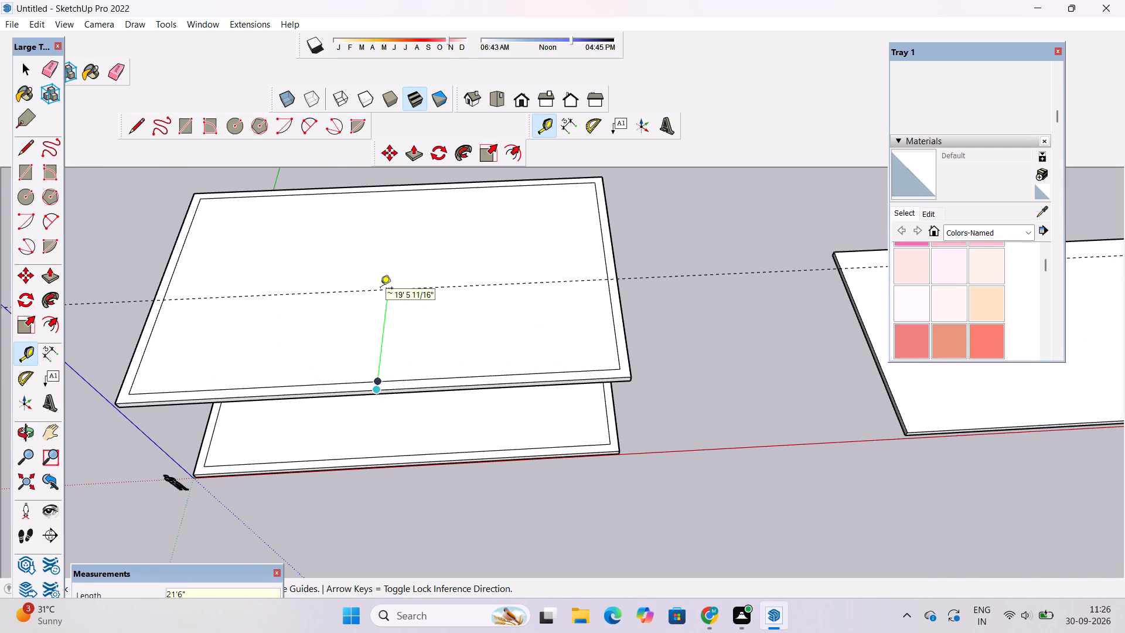
{"action": "key", "text": "Return"}
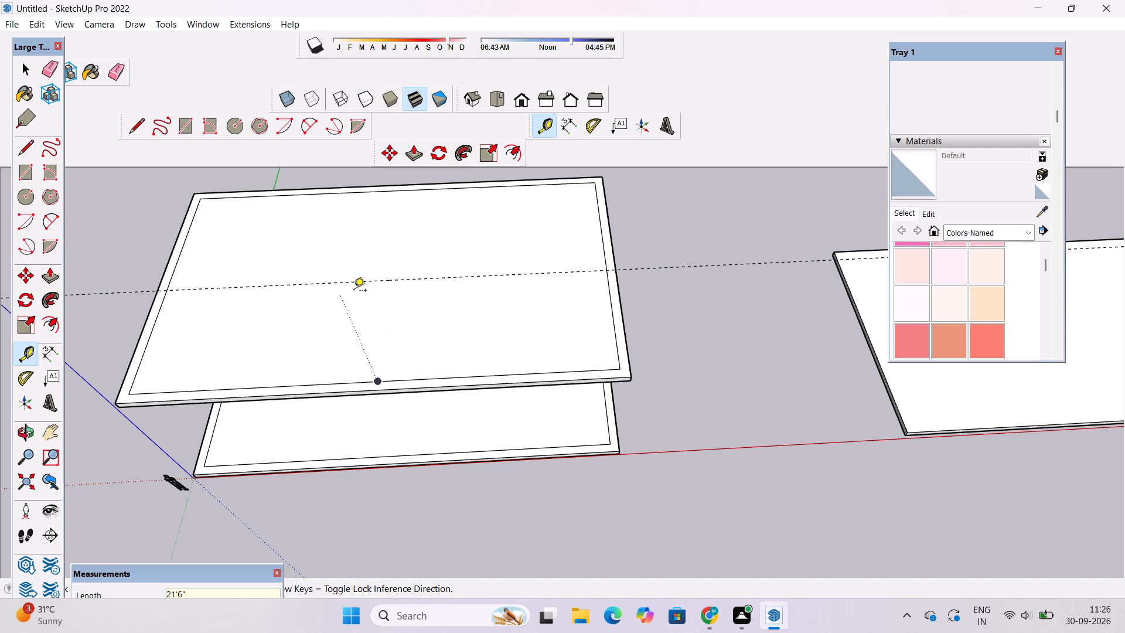
{"action": "key", "text": "space"}
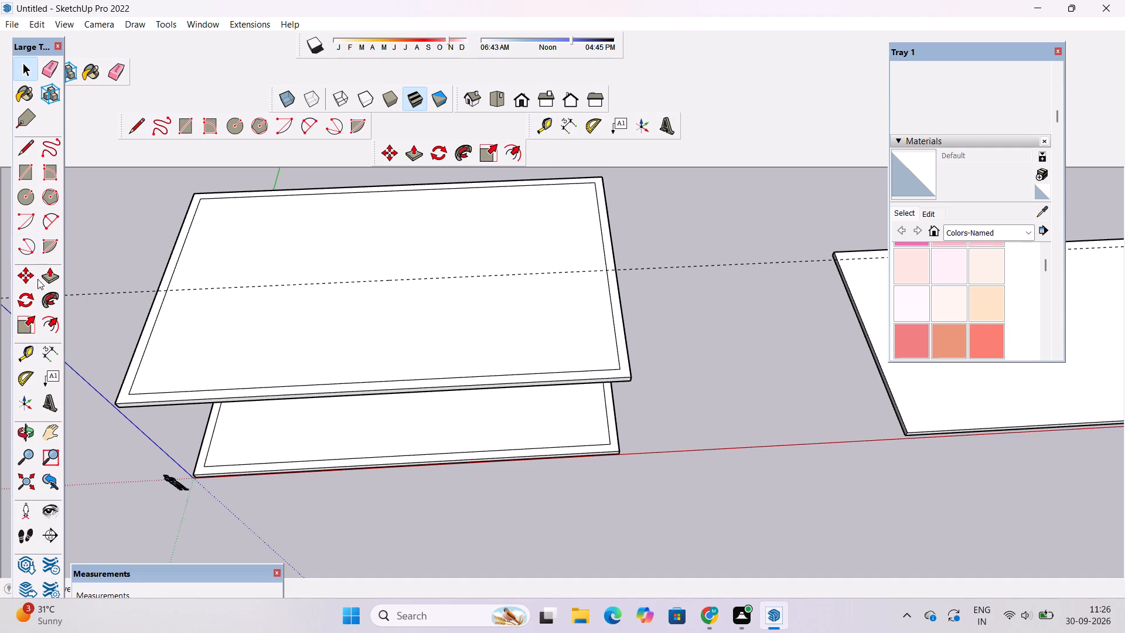
Draw a 75' line along the guide across the roof slab, from one short edge to the other.
{"action": "left_click", "coordinate": [140, 127]}
{"action": "scroll", "coordinate": [176, 297], "scroll_direction": "up", "scroll_amount": 5}
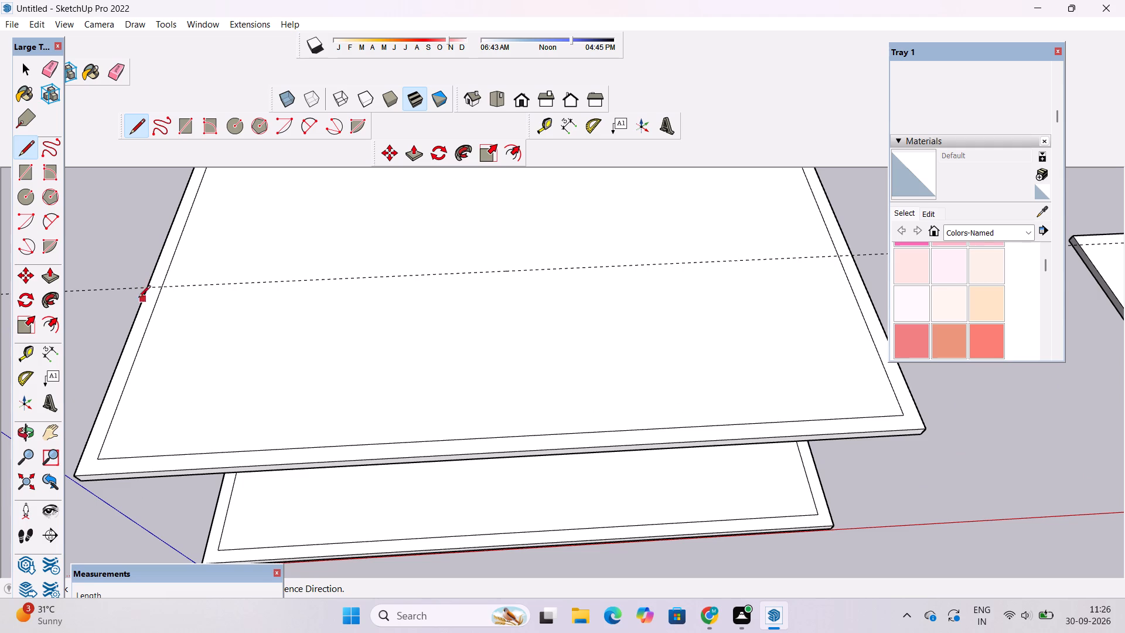
{"action": "scroll", "coordinate": [111, 298], "scroll_direction": "down", "scroll_amount": 1}
{"action": "scroll", "coordinate": [144, 294], "scroll_direction": "up", "scroll_amount": 2}
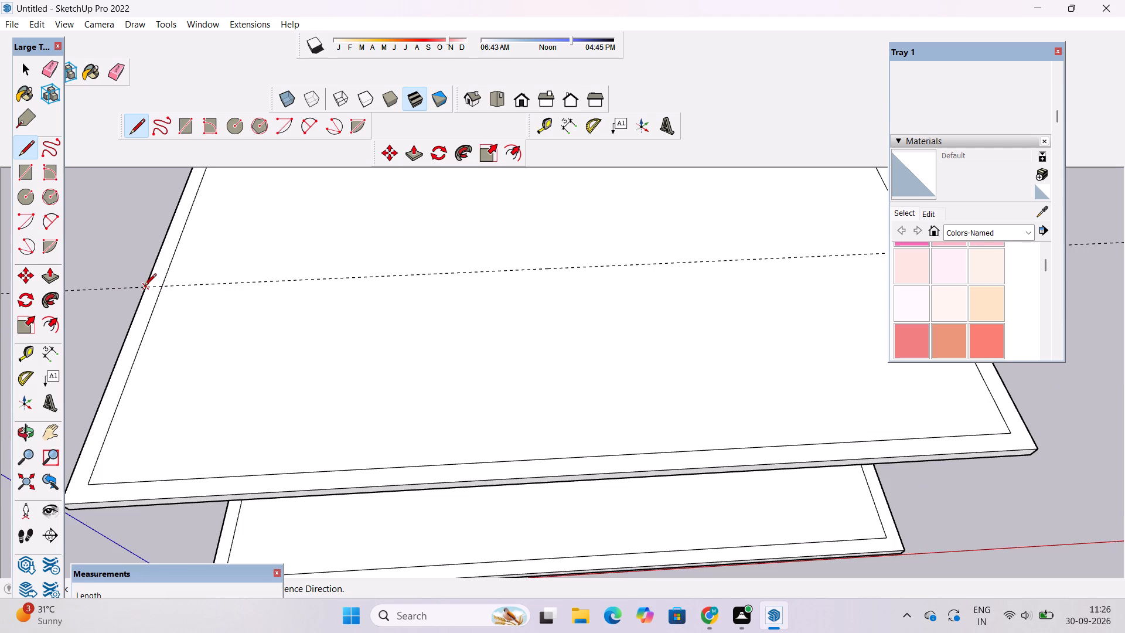
{"action": "left_click", "coordinate": [144, 287]}
{"action": "scroll", "coordinate": [93, 295], "scroll_direction": "down", "scroll_amount": 6}
{"action": "scroll", "coordinate": [623, 275], "scroll_direction": "up", "scroll_amount": 2}
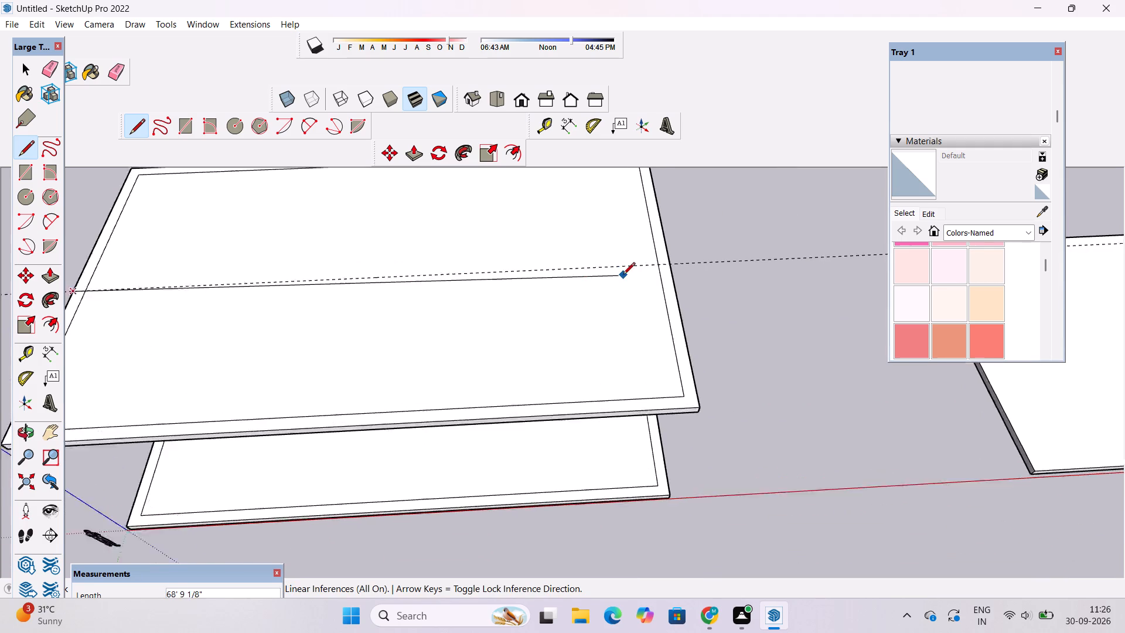
{"action": "scroll", "coordinate": [623, 275], "scroll_direction": "up", "scroll_amount": 3}
{"action": "left_click", "coordinate": [694, 261]}
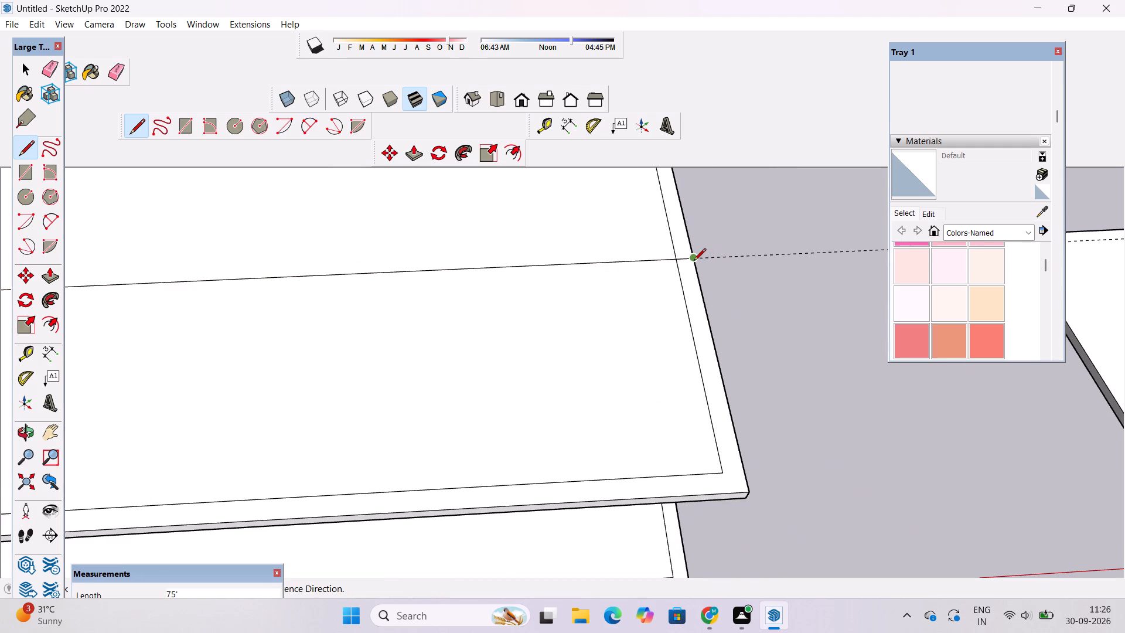
{"action": "scroll", "coordinate": [714, 267], "scroll_direction": "down", "scroll_amount": 3}
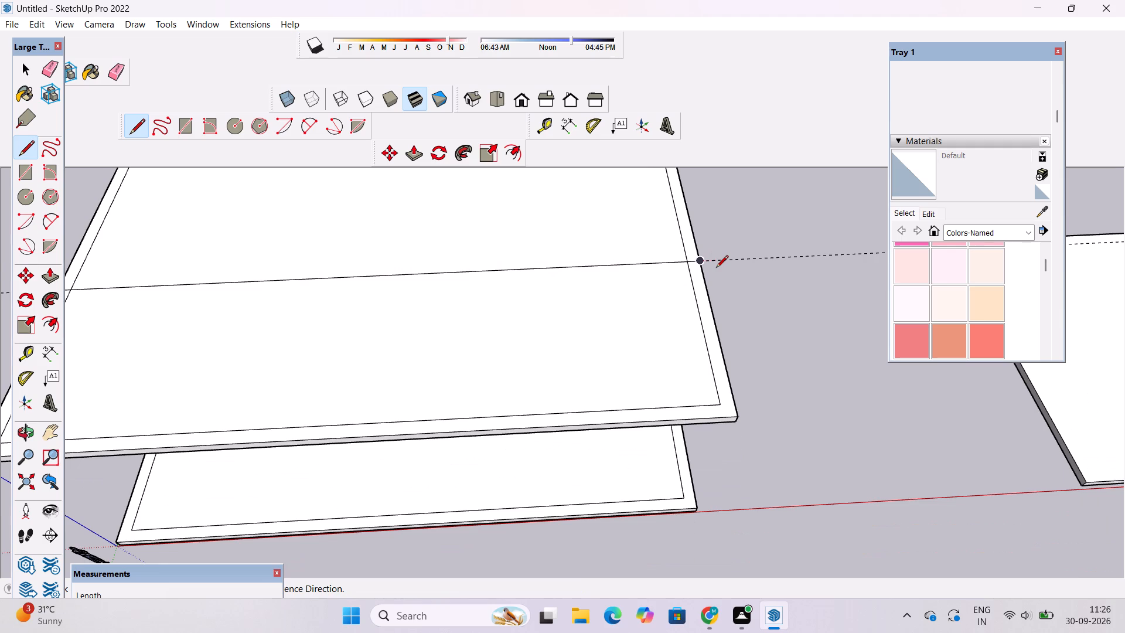
Erase the construction guide running along the roof slab's dividing line.
{"action": "key", "text": "space"}
{"action": "key", "text": "e"}
{"action": "scroll", "coordinate": [868, 259], "scroll_direction": "down", "scroll_amount": 2}
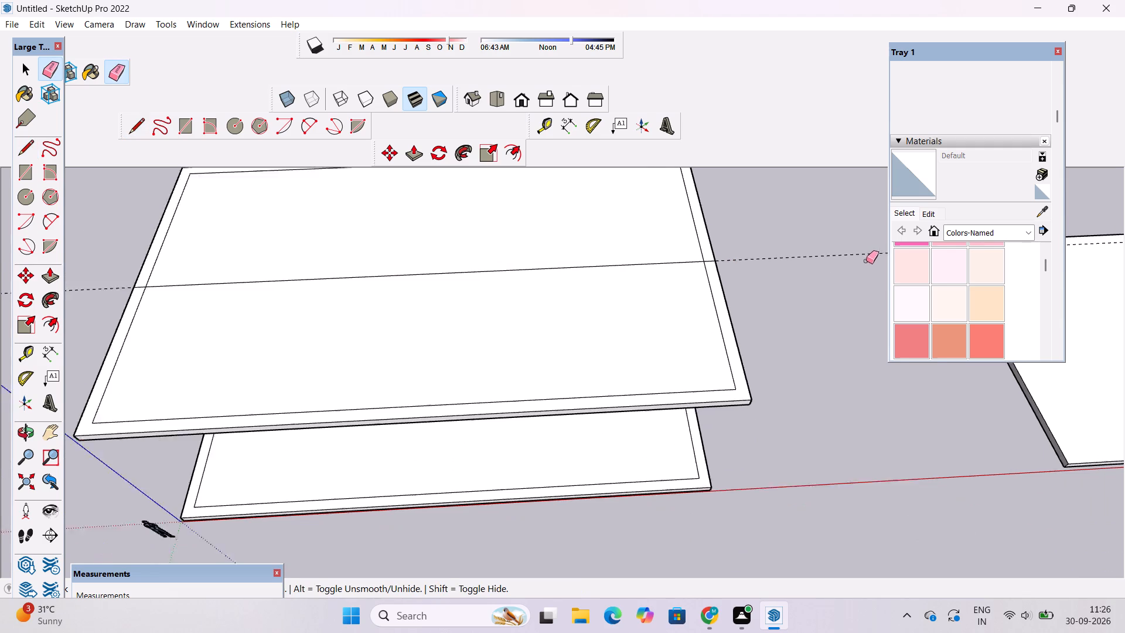
{"action": "scroll", "coordinate": [866, 261], "scroll_direction": "down", "scroll_amount": 3}
{"action": "left_click_drag", "start_coordinate": [841, 230], "coordinate": [831, 263]}
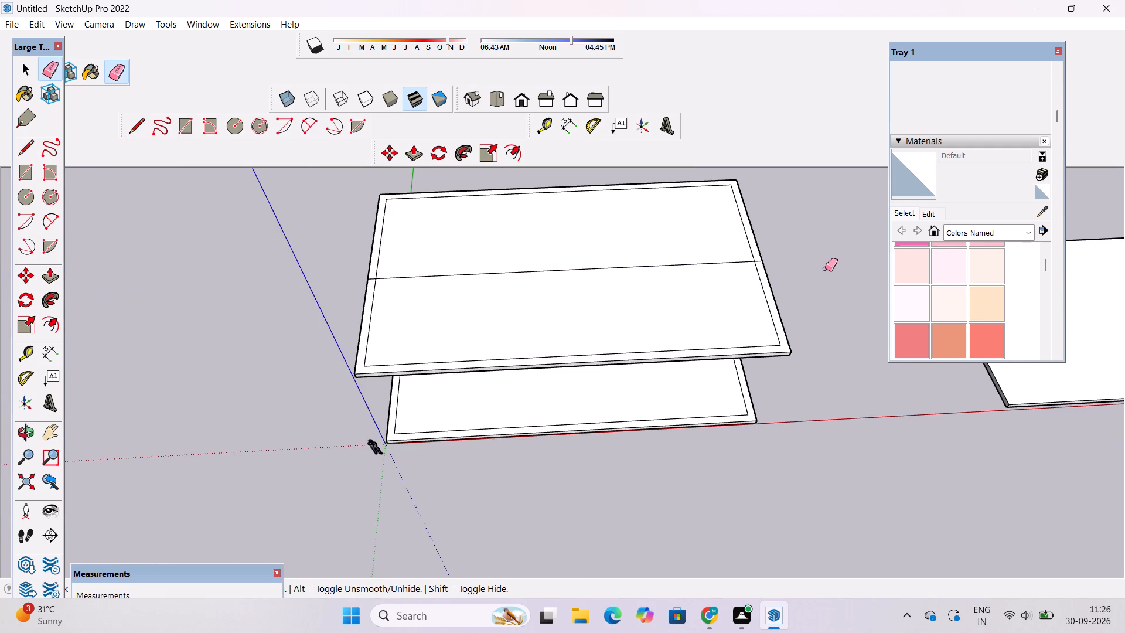
{"action": "key", "text": "space"}
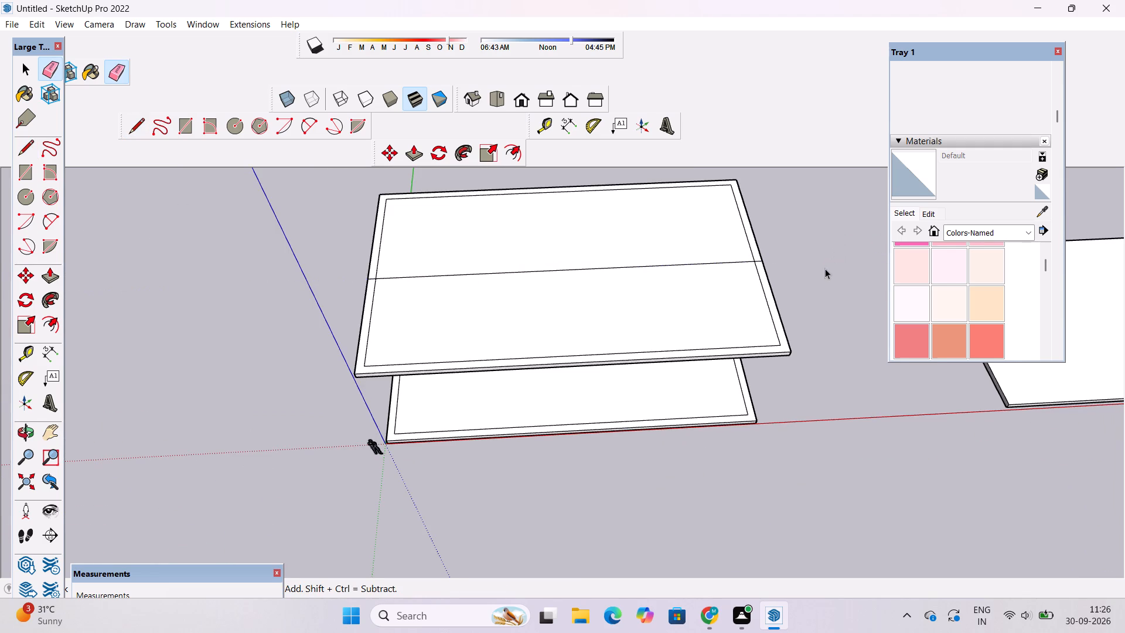
Examine the divided roof slab, its inset border and the walls below it from several angles.
{"action": "type", "text": "o"}
{"action": "left_click_drag", "start_coordinate": [629, 359], "coordinate": [612, 283]}
{"action": "scroll", "coordinate": [561, 271], "scroll_direction": "up", "scroll_amount": 3}
{"action": "left_click_drag", "start_coordinate": [535, 271], "coordinate": [406, 284], "text": "shift"}
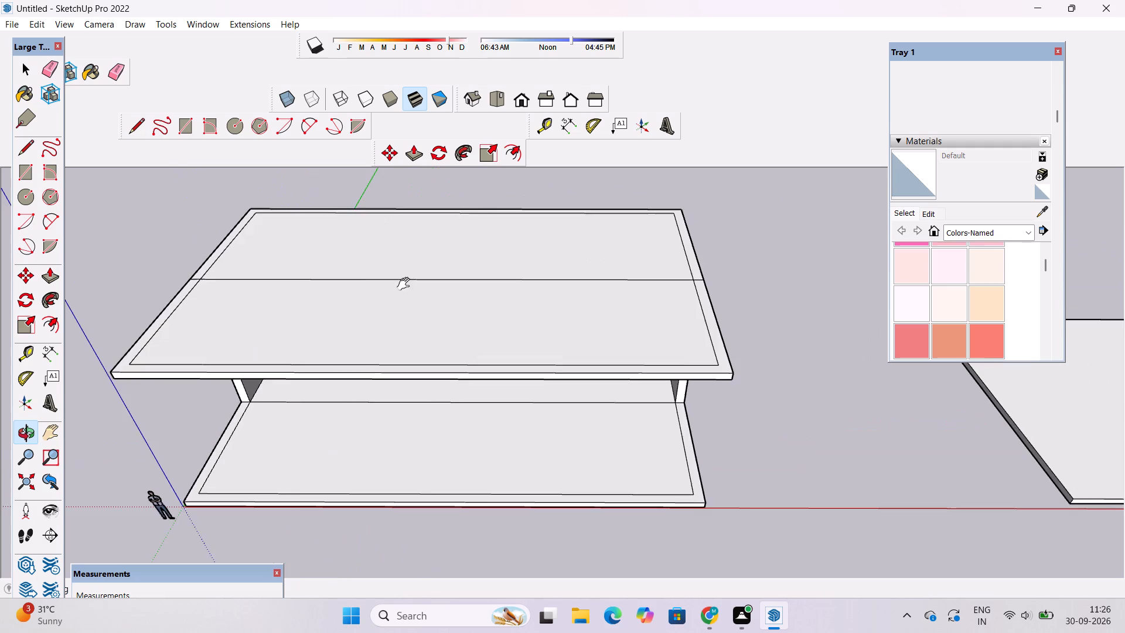
{"action": "scroll", "coordinate": [379, 298], "scroll_direction": "down", "scroll_amount": 2}
{"action": "left_click_drag", "start_coordinate": [242, 366], "coordinate": [274, 339], "text": "shift"}
{"action": "left_click_drag", "start_coordinate": [277, 375], "coordinate": [308, 418]}
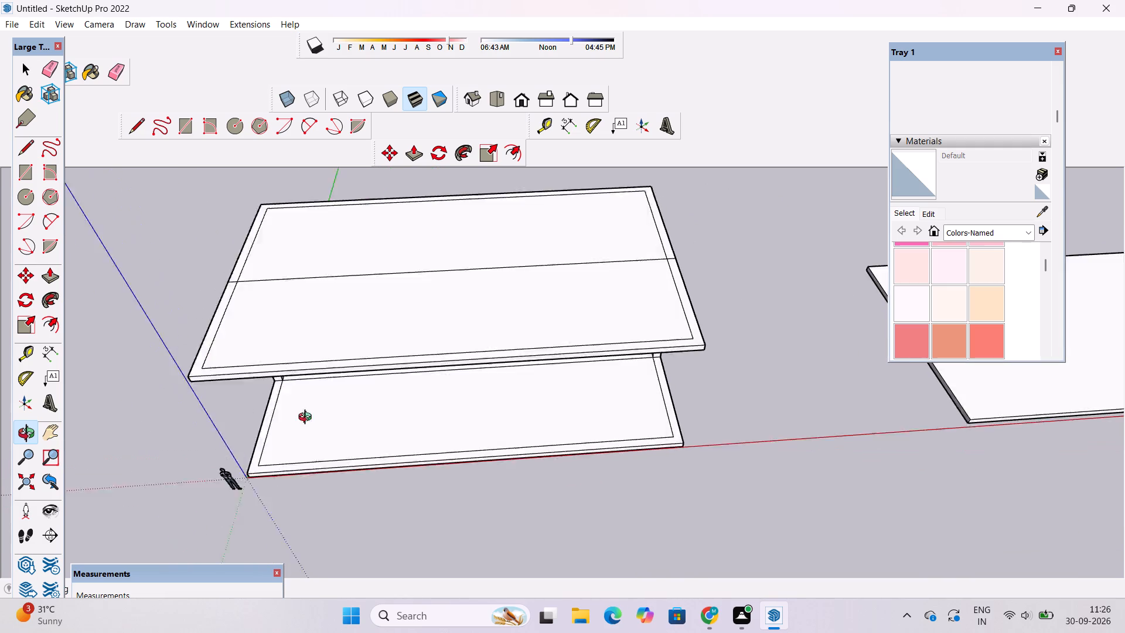
{"action": "left_click_drag", "start_coordinate": [308, 418], "coordinate": [324, 444]}
{"action": "scroll", "coordinate": [243, 372], "scroll_direction": "up", "scroll_amount": 2}
{"action": "left_click_drag", "start_coordinate": [238, 382], "coordinate": [315, 380], "text": "shift"}
{"action": "left_click_drag", "start_coordinate": [288, 411], "coordinate": [316, 381]}
{"action": "scroll", "coordinate": [294, 393], "scroll_direction": "down", "scroll_amount": 4}
{"action": "left_click_drag", "start_coordinate": [277, 297], "coordinate": [406, 196]}
{"action": "scroll", "coordinate": [309, 286], "scroll_direction": "up", "scroll_amount": 3}
{"action": "left_click_drag", "start_coordinate": [289, 363], "coordinate": [328, 287], "text": "shift"}
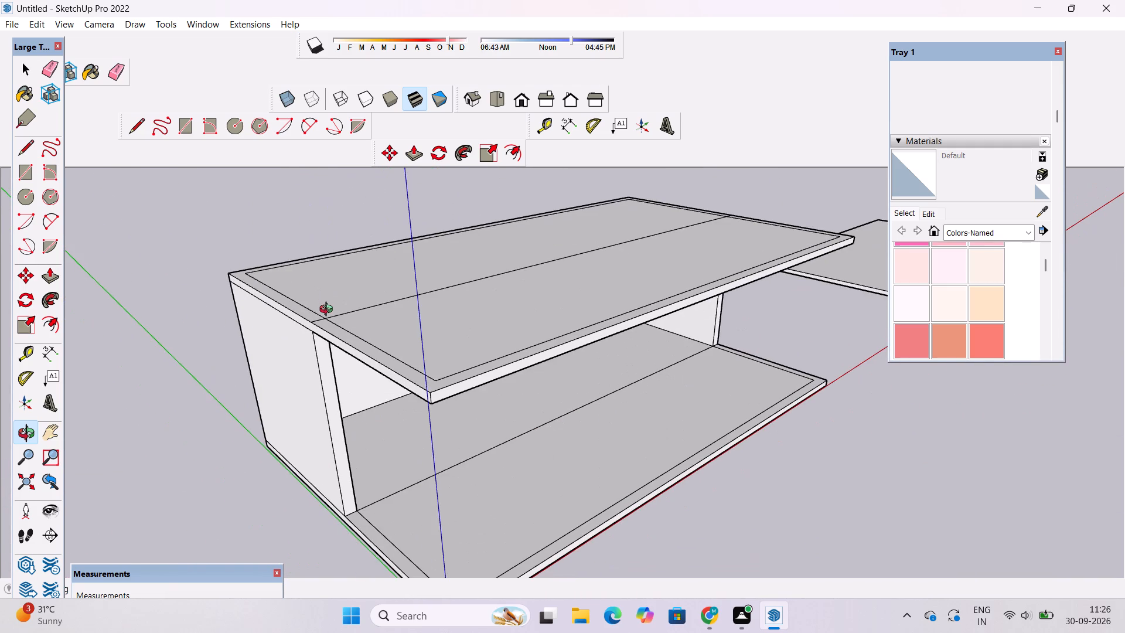
{"action": "scroll", "coordinate": [332, 325], "scroll_direction": "down", "scroll_amount": 4}
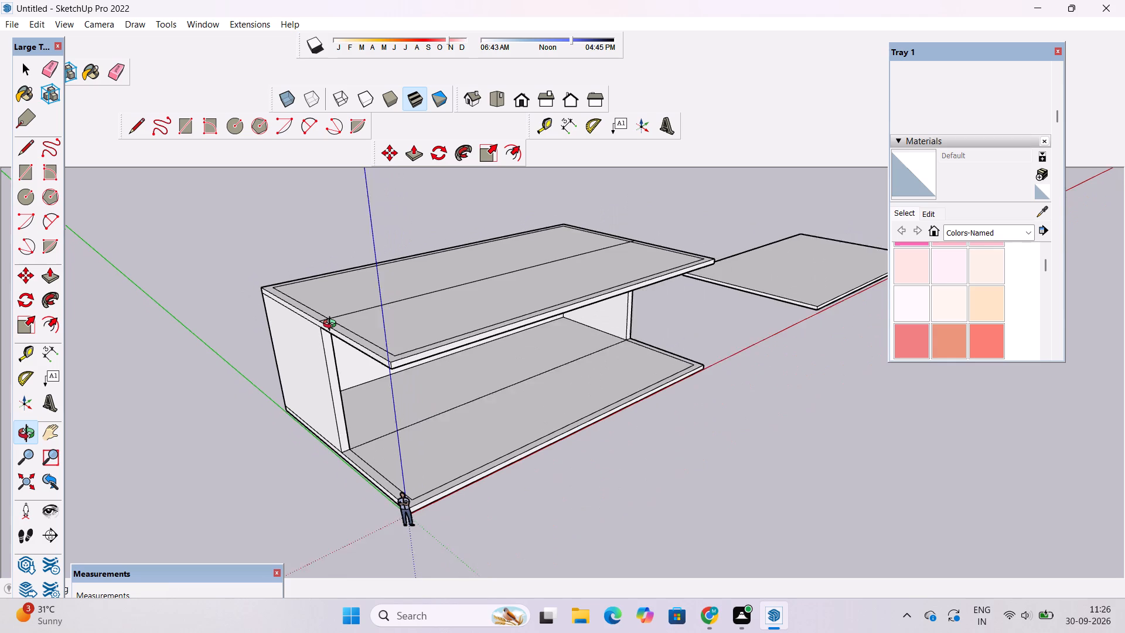
{"action": "scroll", "coordinate": [332, 325], "scroll_direction": "down", "scroll_amount": 2}
{"action": "scroll", "coordinate": [323, 295], "scroll_direction": "up", "scroll_amount": 6}
{"action": "scroll", "coordinate": [276, 265], "scroll_direction": "up", "scroll_amount": 7}
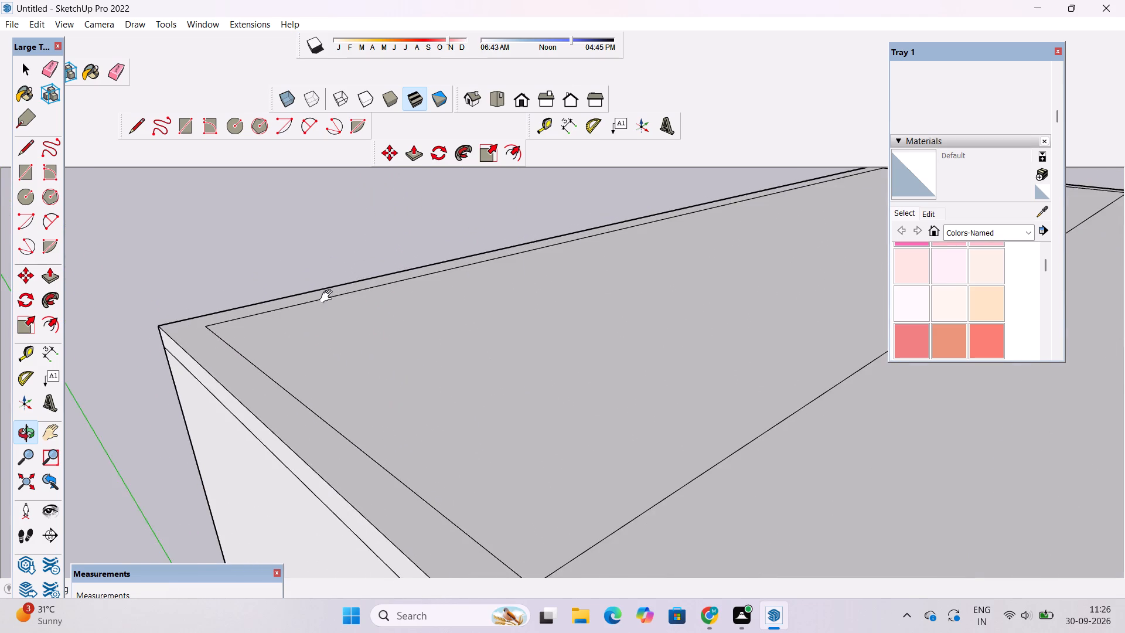
{"action": "left_click_drag", "start_coordinate": [328, 296], "coordinate": [147, 273], "text": "shift"}
{"action": "scroll", "coordinate": [147, 273], "scroll_direction": "down", "scroll_amount": 12}
{"action": "left_click_drag", "start_coordinate": [189, 280], "coordinate": [189, 294]}
{"action": "left_click_drag", "start_coordinate": [189, 294], "coordinate": [198, 290], "text": "shift"}
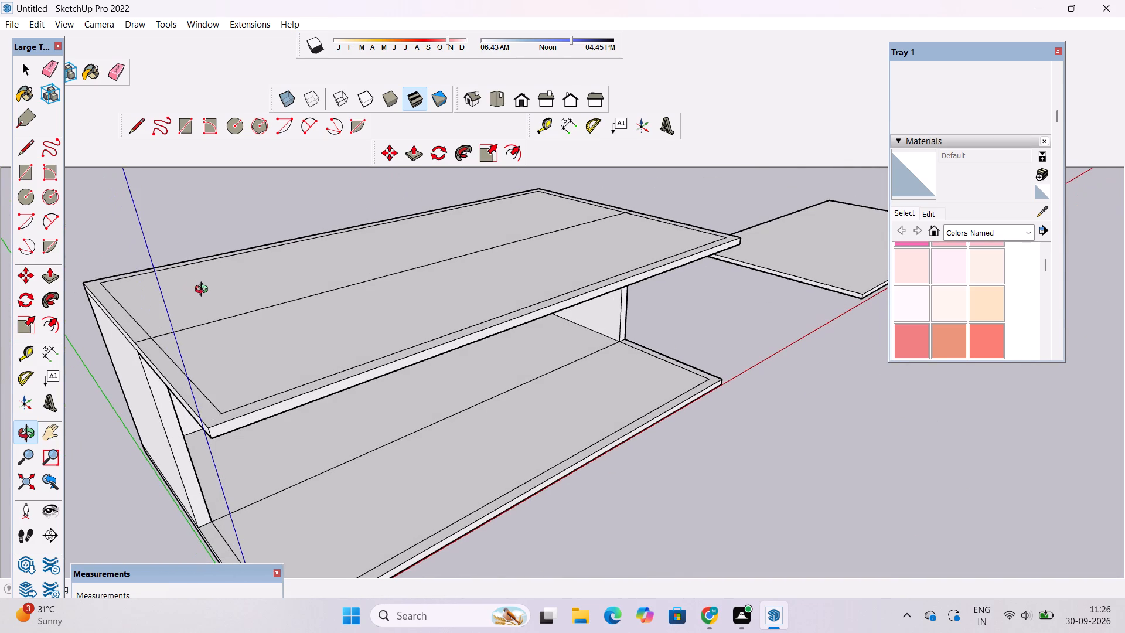
{"action": "scroll", "coordinate": [207, 294], "scroll_direction": "down", "scroll_amount": 2}
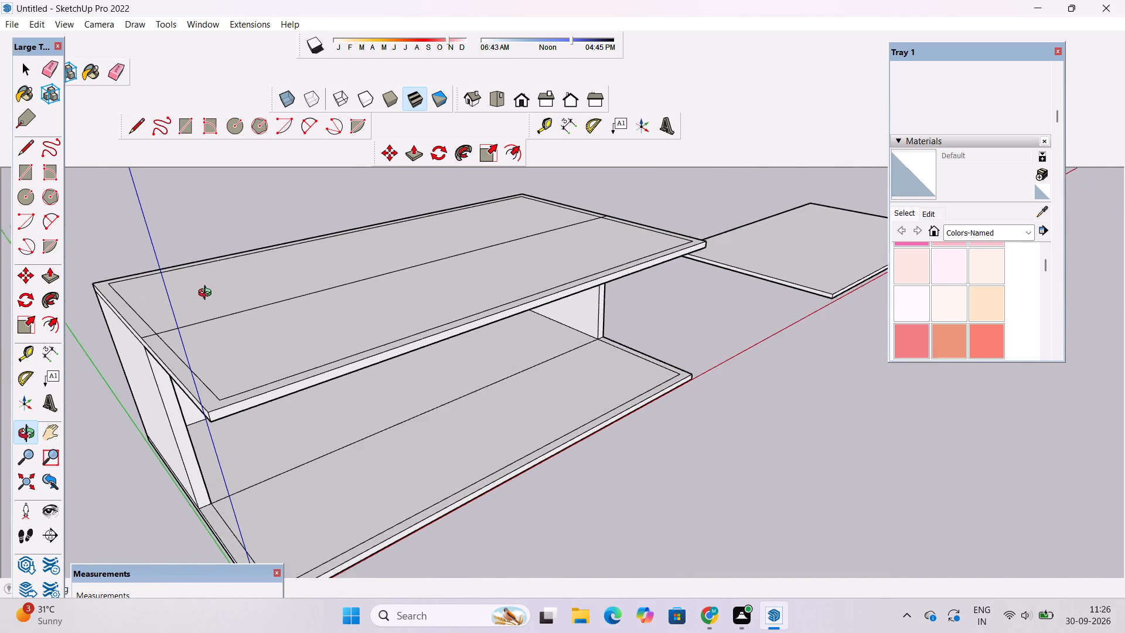
{"action": "scroll", "coordinate": [207, 294], "scroll_direction": "down", "scroll_amount": 2}
{"action": "left_click_drag", "start_coordinate": [270, 307], "coordinate": [268, 338]}
{"action": "scroll", "coordinate": [226, 326], "scroll_direction": "up", "scroll_amount": 2}
{"action": "left_click_drag", "start_coordinate": [235, 307], "coordinate": [343, 257], "text": "shift"}
{"action": "left_click_drag", "start_coordinate": [324, 297], "coordinate": [304, 321]}
{"action": "scroll", "coordinate": [301, 311], "scroll_direction": "down", "scroll_amount": 4}
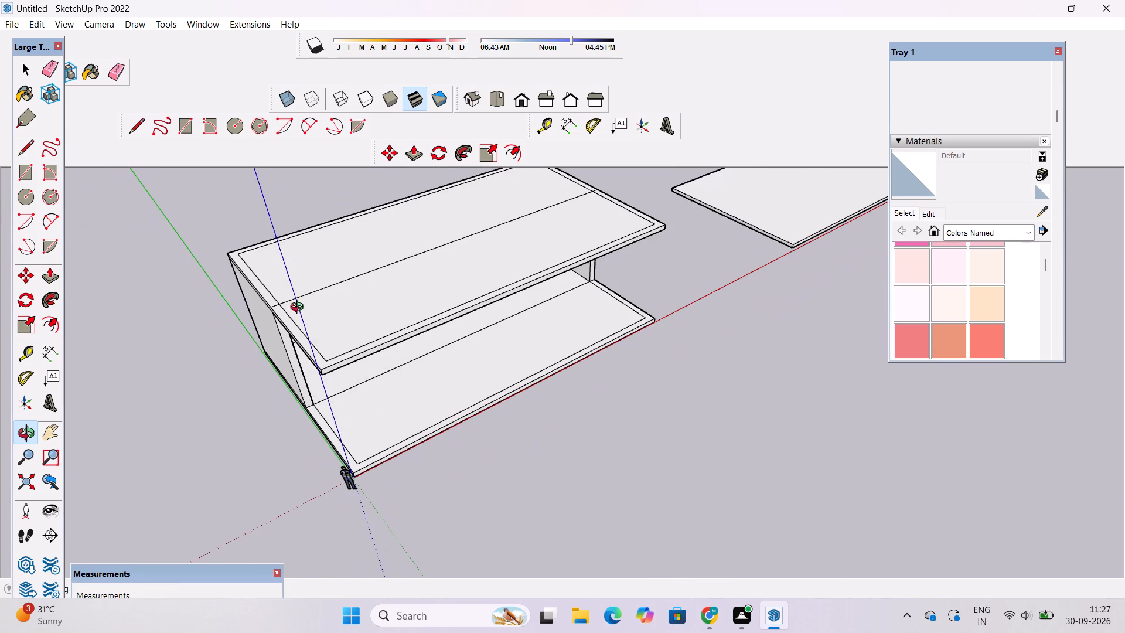
{"action": "scroll", "coordinate": [272, 287], "scroll_direction": "down", "scroll_amount": 5}
{"action": "left_click_drag", "start_coordinate": [240, 336], "coordinate": [254, 331]}
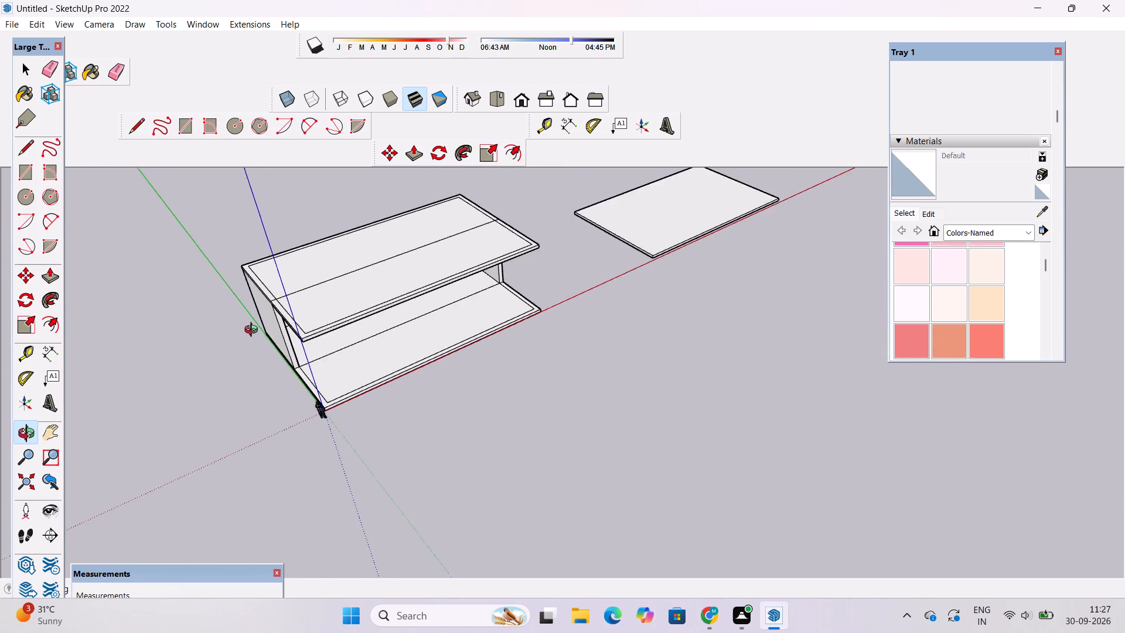
{"action": "left_click_drag", "start_coordinate": [254, 331], "coordinate": [330, 257]}
{"action": "scroll", "coordinate": [299, 302], "scroll_direction": "up", "scroll_amount": 2}
{"action": "left_click_drag", "start_coordinate": [302, 321], "coordinate": [302, 394]}
{"action": "scroll", "coordinate": [275, 348], "scroll_direction": "down", "scroll_amount": 2}
{"action": "left_click_drag", "start_coordinate": [275, 349], "coordinate": [293, 358], "text": "shift"}
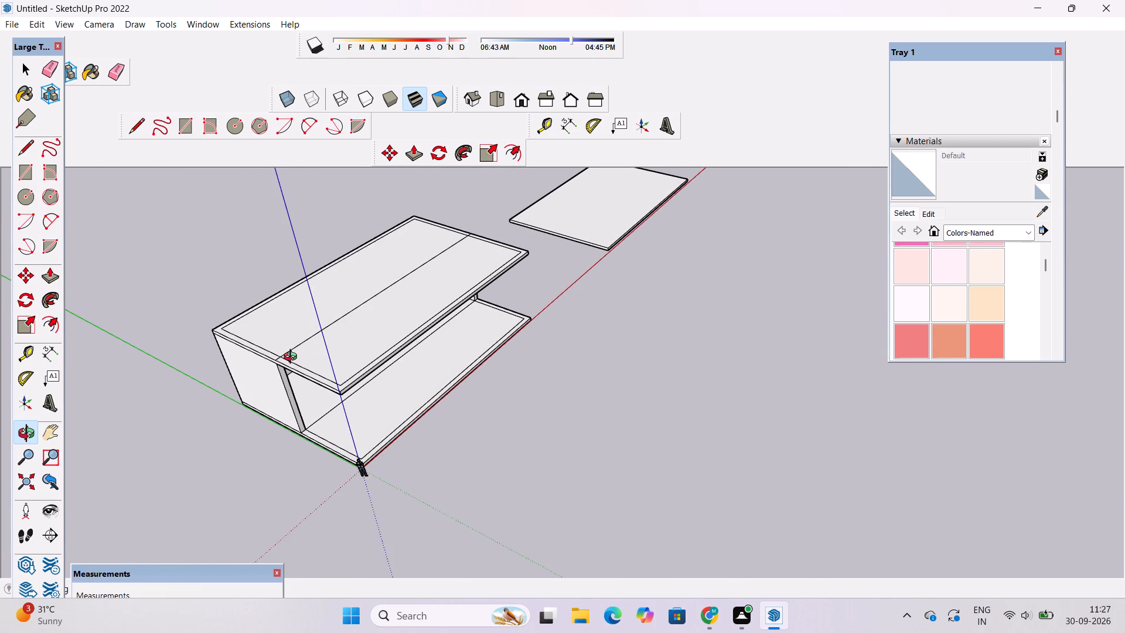
{"action": "scroll", "coordinate": [288, 361], "scroll_direction": "up", "scroll_amount": 2}
{"action": "left_click_drag", "start_coordinate": [289, 365], "coordinate": [329, 382], "text": "shift"}
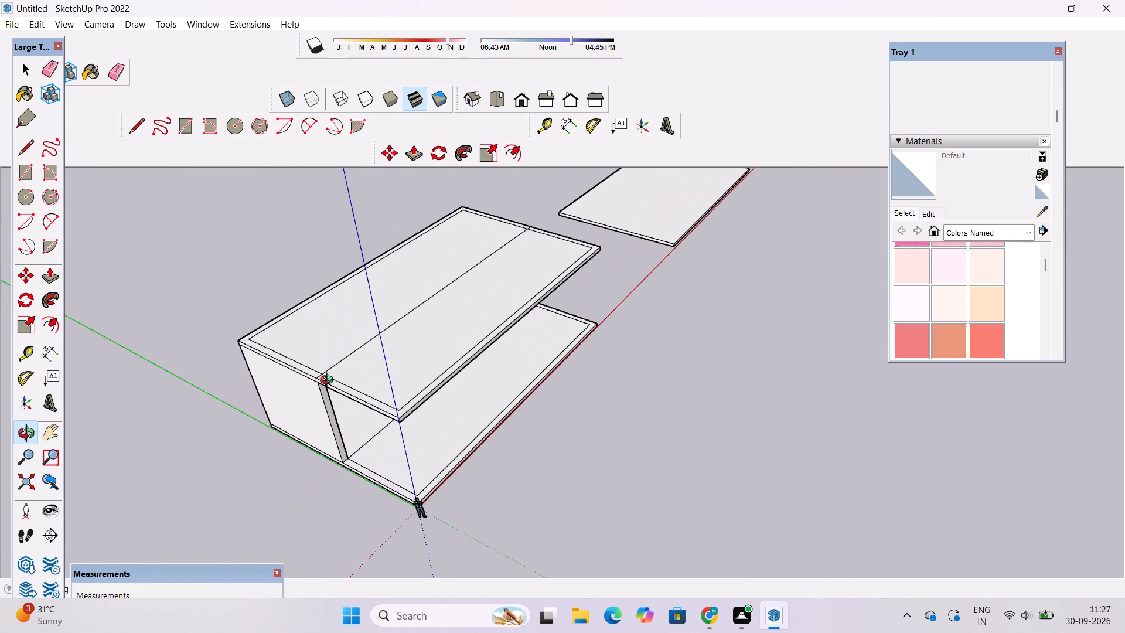
{"action": "left_click_drag", "start_coordinate": [327, 390], "coordinate": [302, 352]}
{"action": "left_click_drag", "start_coordinate": [301, 352], "coordinate": [325, 380], "text": "shift"}
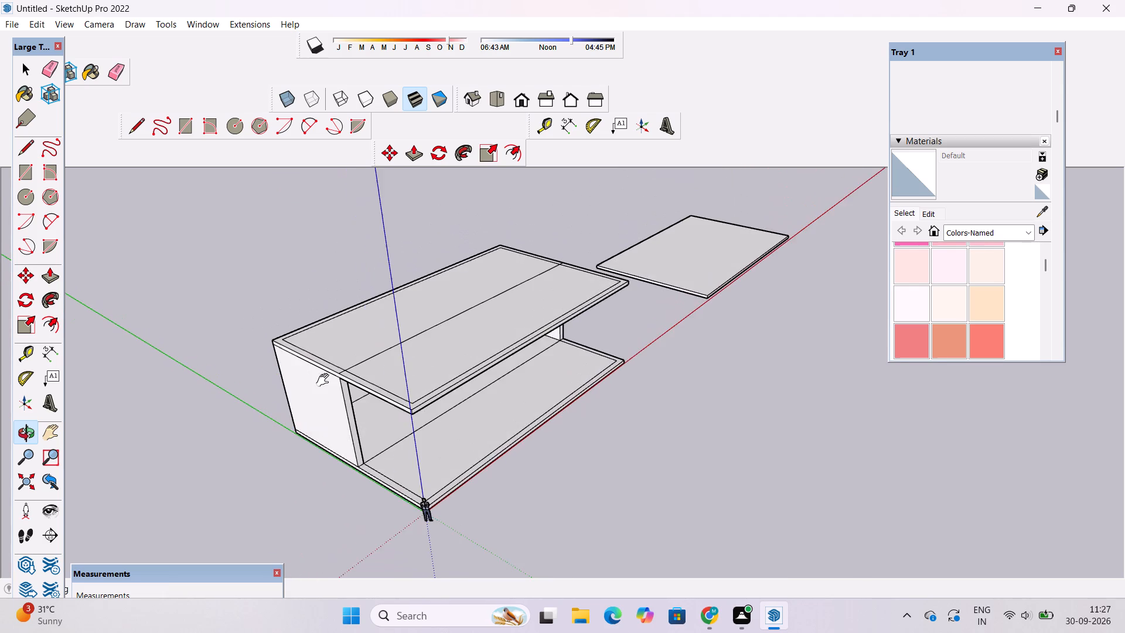
{"action": "scroll", "coordinate": [325, 380], "scroll_direction": "up", "scroll_amount": 2}
{"action": "left_click_drag", "start_coordinate": [325, 389], "coordinate": [328, 418]}
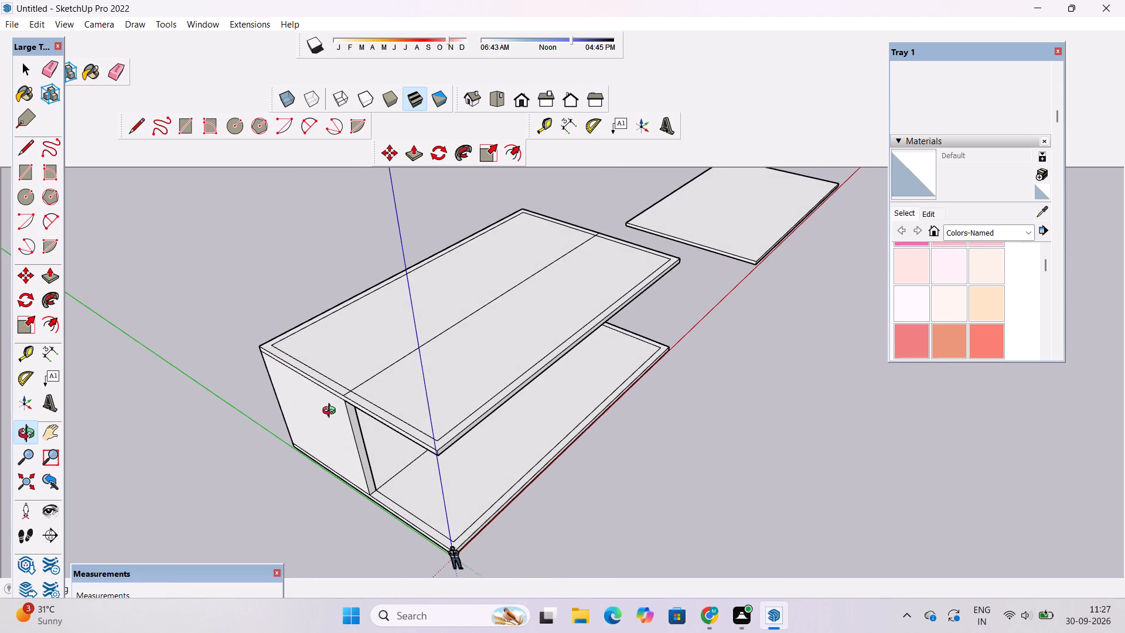
{"action": "left_click_drag", "start_coordinate": [332, 412], "coordinate": [299, 425]}
{"action": "scroll", "coordinate": [300, 423], "scroll_direction": "down", "scroll_amount": 4}
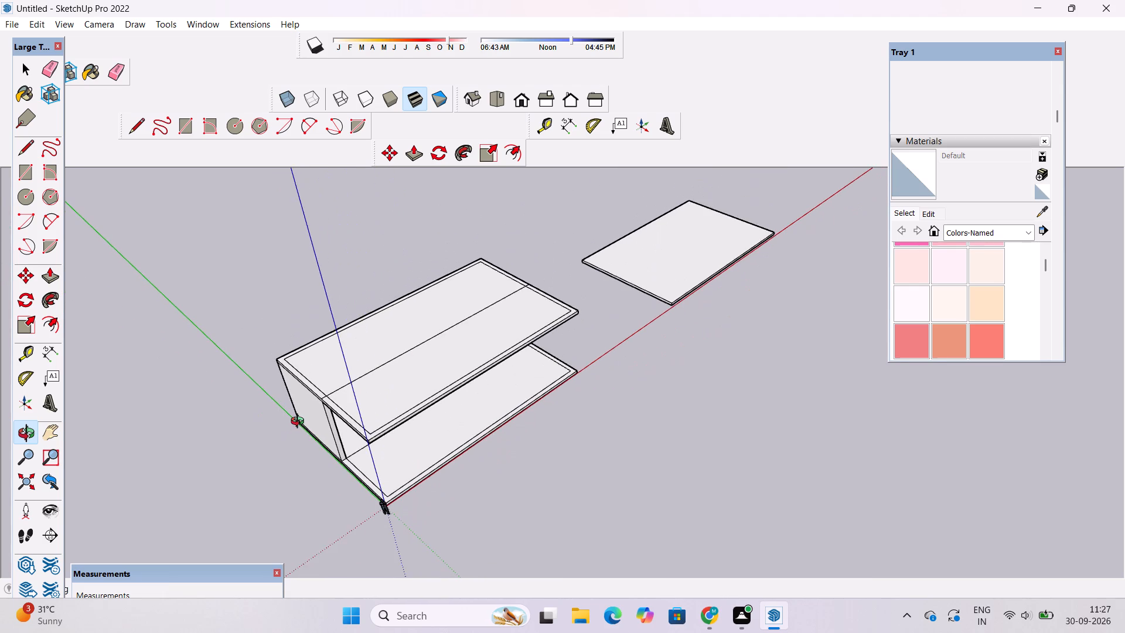
{"action": "scroll", "coordinate": [300, 423], "scroll_direction": "down", "scroll_amount": 1}
{"action": "scroll", "coordinate": [300, 423], "scroll_direction": "up", "scroll_amount": 4}
{"action": "left_click_drag", "start_coordinate": [306, 422], "coordinate": [303, 438], "text": "shift"}
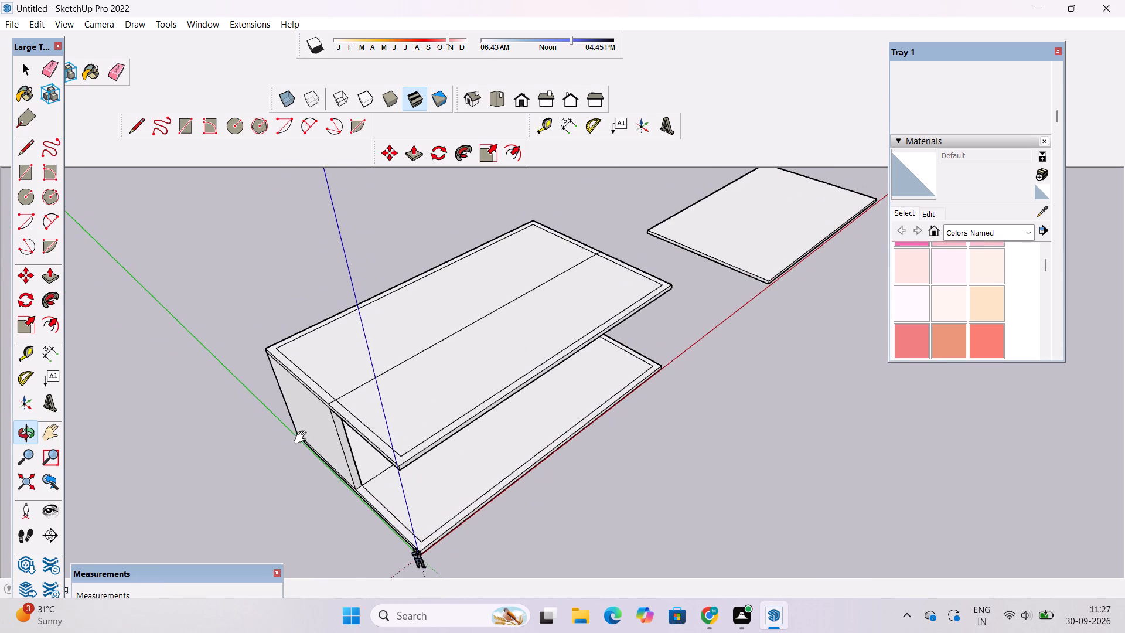
{"action": "scroll", "coordinate": [317, 421], "scroll_direction": "up", "scroll_amount": 3}
{"action": "left_click_drag", "start_coordinate": [308, 424], "coordinate": [271, 443], "text": "shift"}
{"action": "scroll", "coordinate": [271, 443], "scroll_direction": "down", "scroll_amount": 3}
{"action": "left_click_drag", "start_coordinate": [303, 431], "coordinate": [293, 442], "text": "shift"}
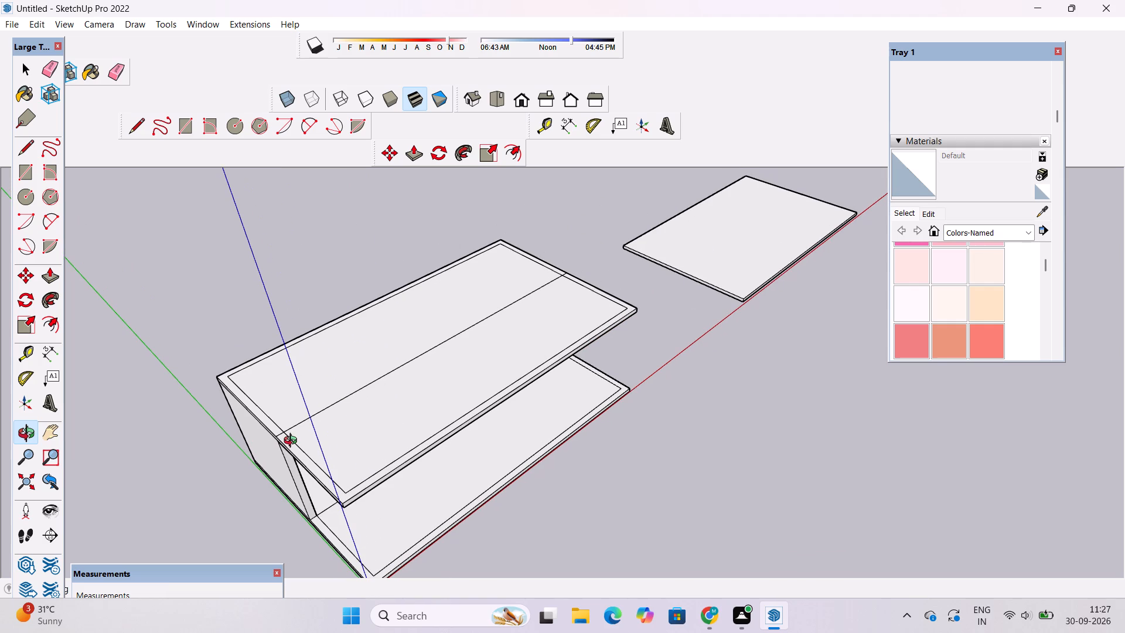
Push/Pull the rear U-shaped border strip of the roof slab up 23' to form the upper-storey walls.
{"action": "key", "text": "p"}
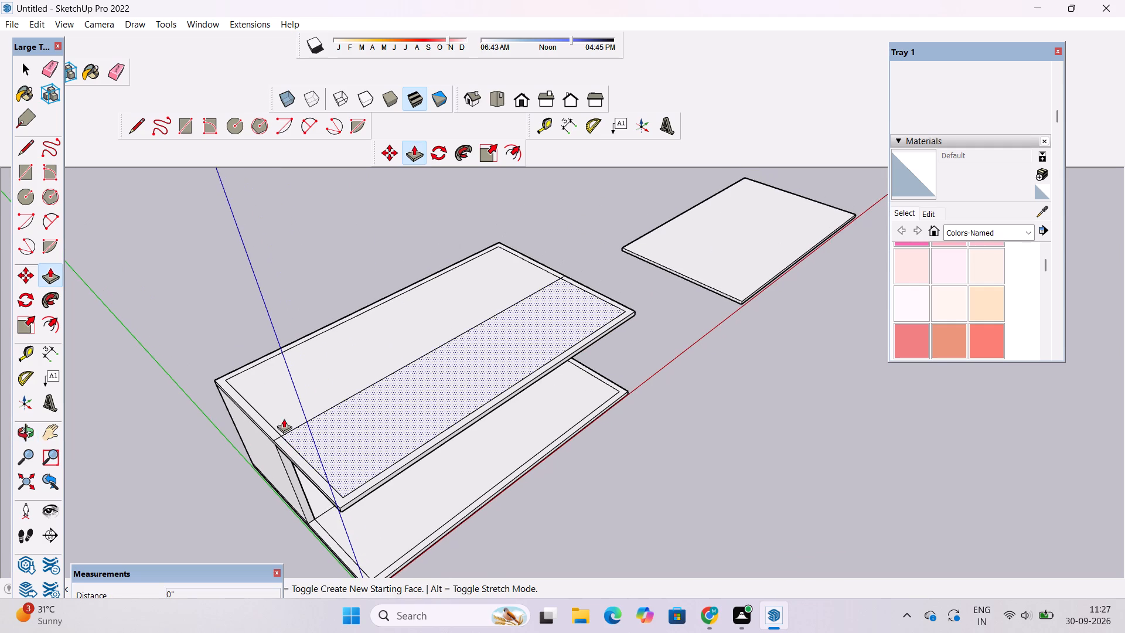
{"action": "scroll", "coordinate": [259, 415], "scroll_direction": "up", "scroll_amount": 8}
{"action": "left_click", "coordinate": [259, 415]}
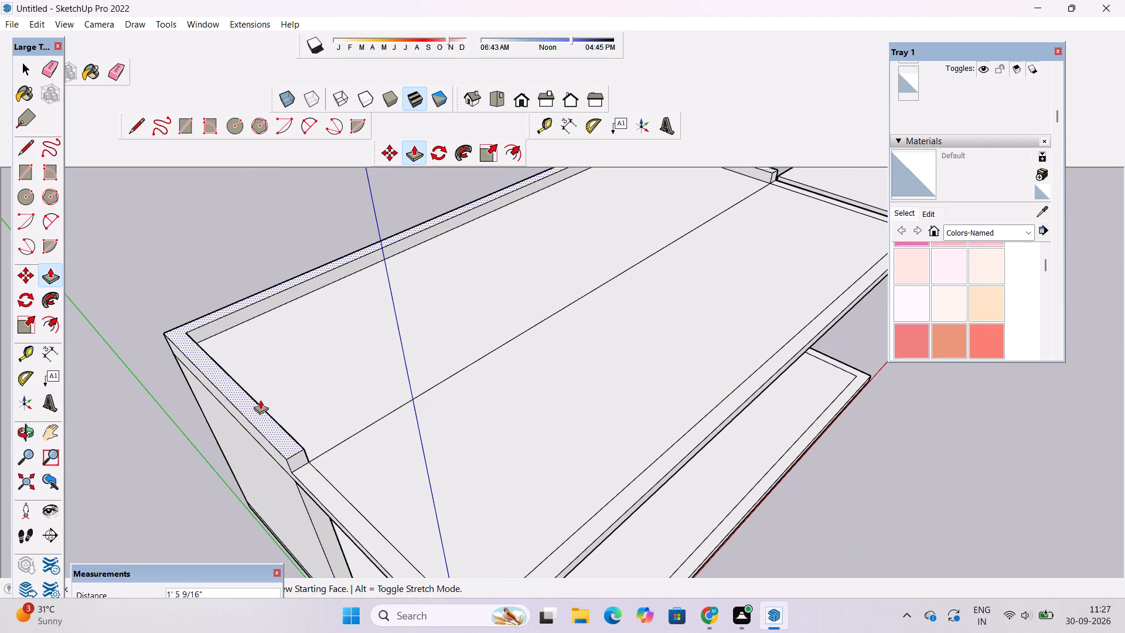
{"action": "type", "text": "23'"}
{"action": "key", "text": "Return"}
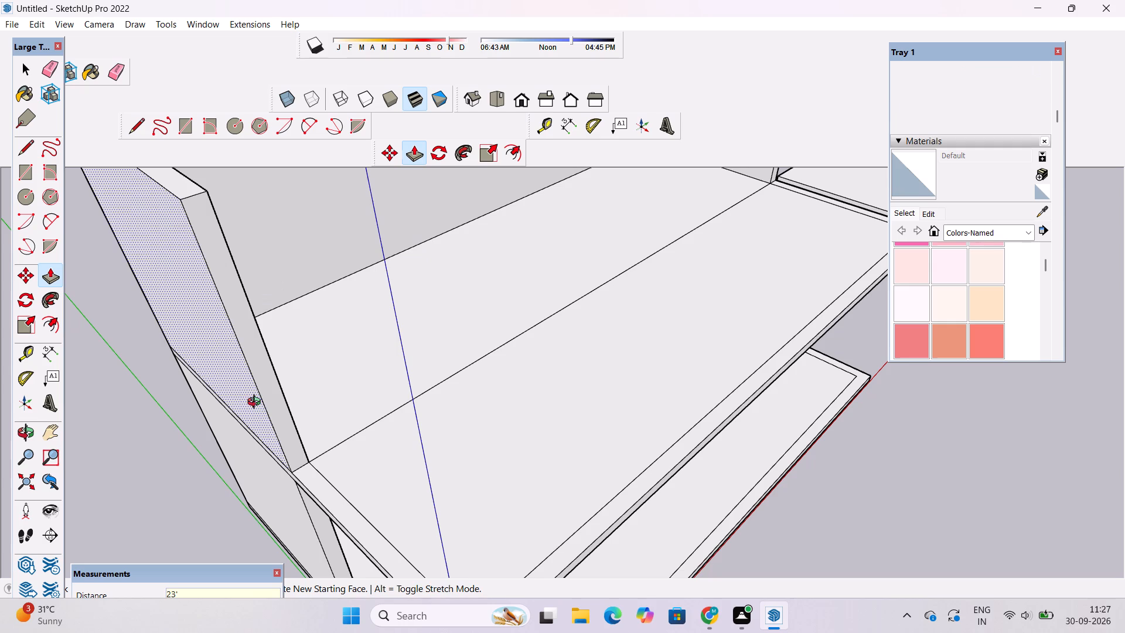
Examine the upper-storey walls and the open front of both storeys from several angles.
{"action": "key", "text": "o"}
{"action": "scroll", "coordinate": [257, 403], "scroll_direction": "down", "scroll_amount": 10}
{"action": "left_click_drag", "start_coordinate": [304, 442], "coordinate": [284, 341]}
{"action": "scroll", "coordinate": [275, 346], "scroll_direction": "down", "scroll_amount": 1}
{"action": "scroll", "coordinate": [275, 346], "scroll_direction": "up", "scroll_amount": 1}
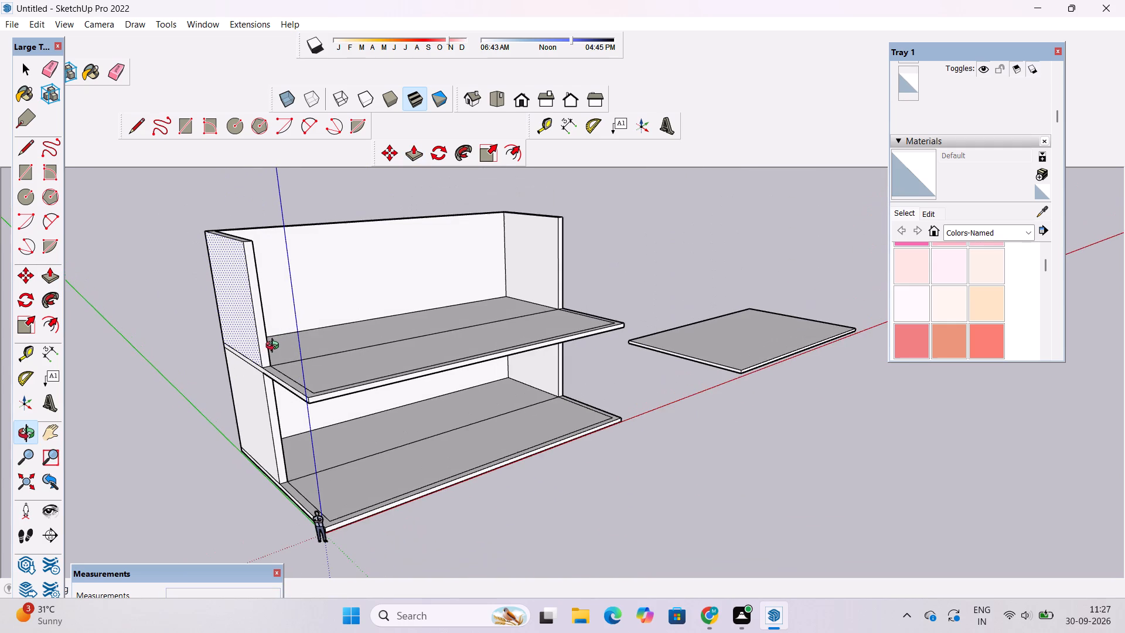
{"action": "scroll", "coordinate": [278, 350], "scroll_direction": "up", "scroll_amount": 1}
{"action": "scroll", "coordinate": [279, 356], "scroll_direction": "down", "scroll_amount": 2}
{"action": "left_click_drag", "start_coordinate": [461, 291], "coordinate": [333, 235]}
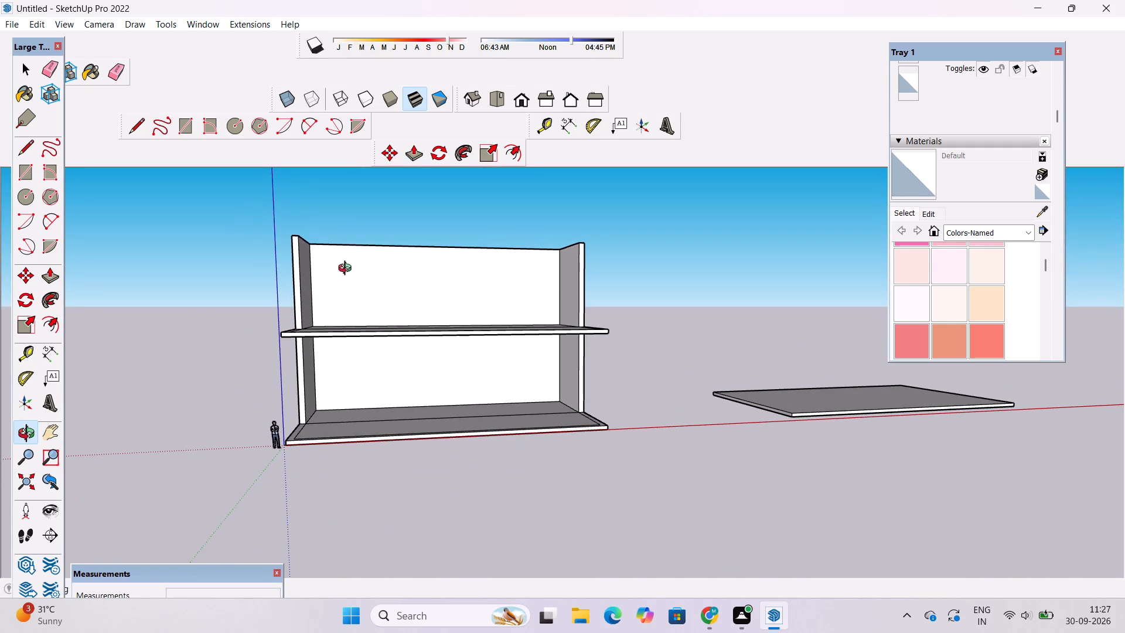
{"action": "left_click_drag", "start_coordinate": [413, 289], "coordinate": [361, 333], "text": "shift"}
{"action": "scroll", "coordinate": [360, 333], "scroll_direction": "up", "scroll_amount": 5}
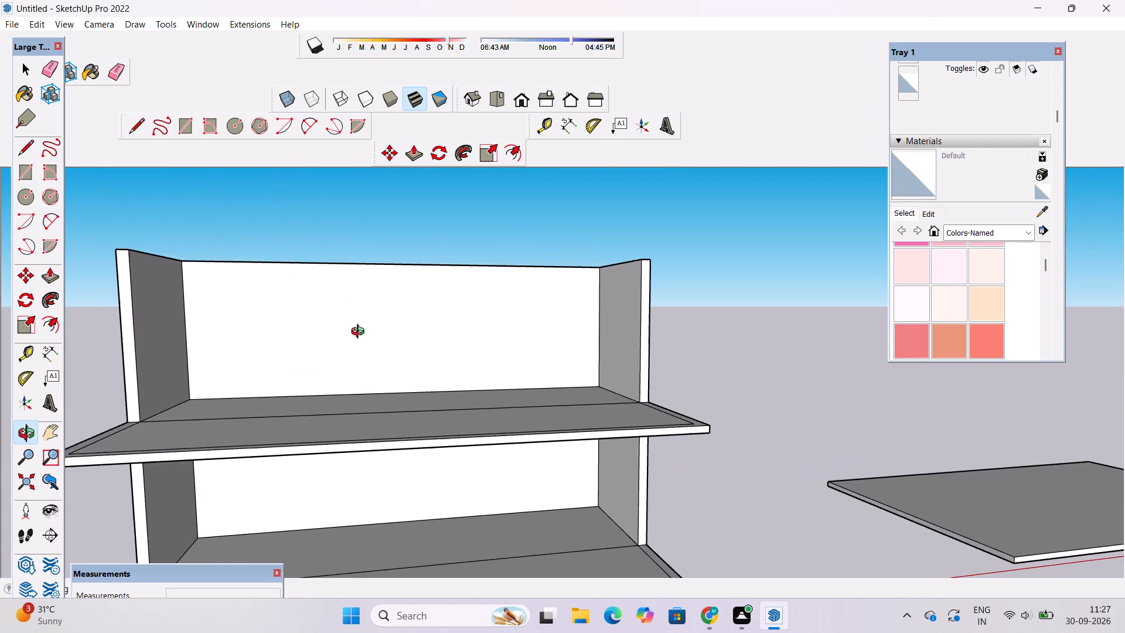
{"action": "left_click_drag", "start_coordinate": [356, 381], "coordinate": [350, 506]}
{"action": "scroll", "coordinate": [332, 461], "scroll_direction": "down", "scroll_amount": 6}
{"action": "left_click_drag", "start_coordinate": [330, 474], "coordinate": [312, 562]}
{"action": "left_click_drag", "start_coordinate": [320, 543], "coordinate": [332, 414], "text": "shift"}
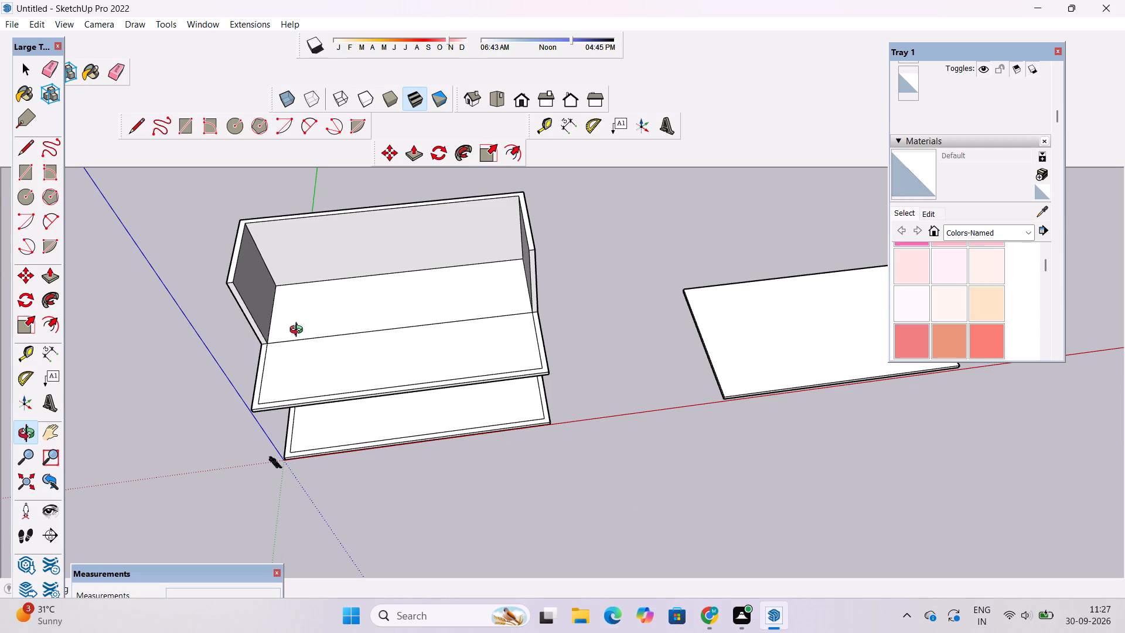
Place a guide on the upper floor slab parallel to its dividing line, offset 1.5' toward the front.
{"action": "scroll", "coordinate": [297, 331], "scroll_direction": "up", "scroll_amount": 1}
{"action": "left_click_drag", "start_coordinate": [310, 384], "coordinate": [310, 398]}
{"action": "scroll", "coordinate": [322, 332], "scroll_direction": "up", "scroll_amount": 5}
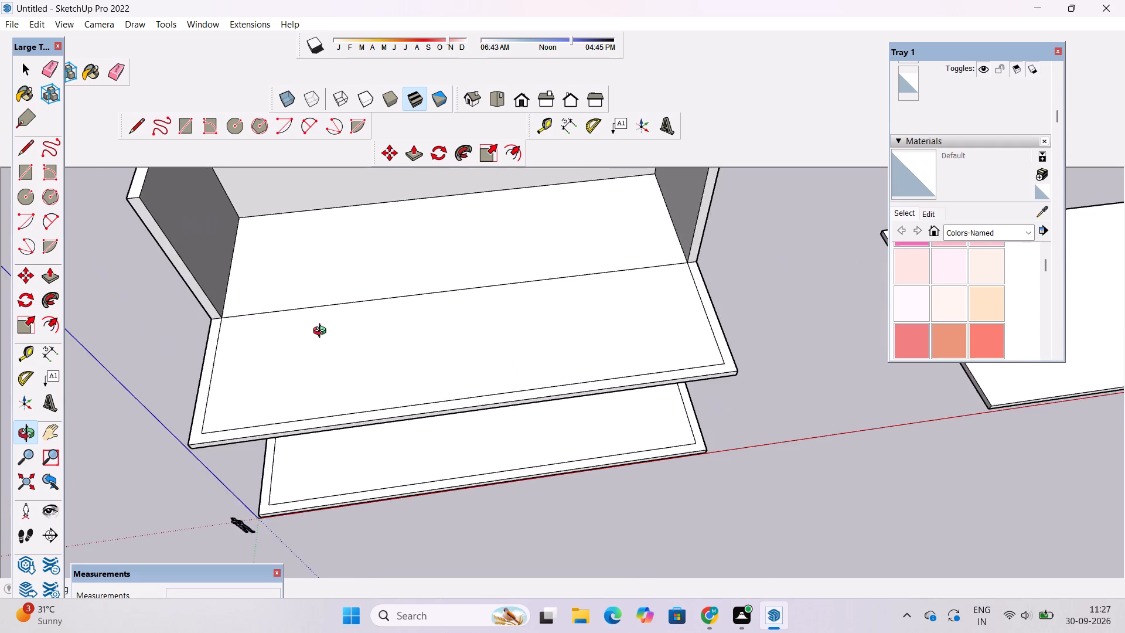
{"action": "left_click_drag", "start_coordinate": [323, 352], "coordinate": [323, 391]}
{"action": "left_click_drag", "start_coordinate": [357, 379], "coordinate": [465, 362]}
{"action": "left_click_drag", "start_coordinate": [433, 372], "coordinate": [414, 379], "text": "shift"}
{"action": "left_click_drag", "start_coordinate": [411, 384], "coordinate": [436, 357]}
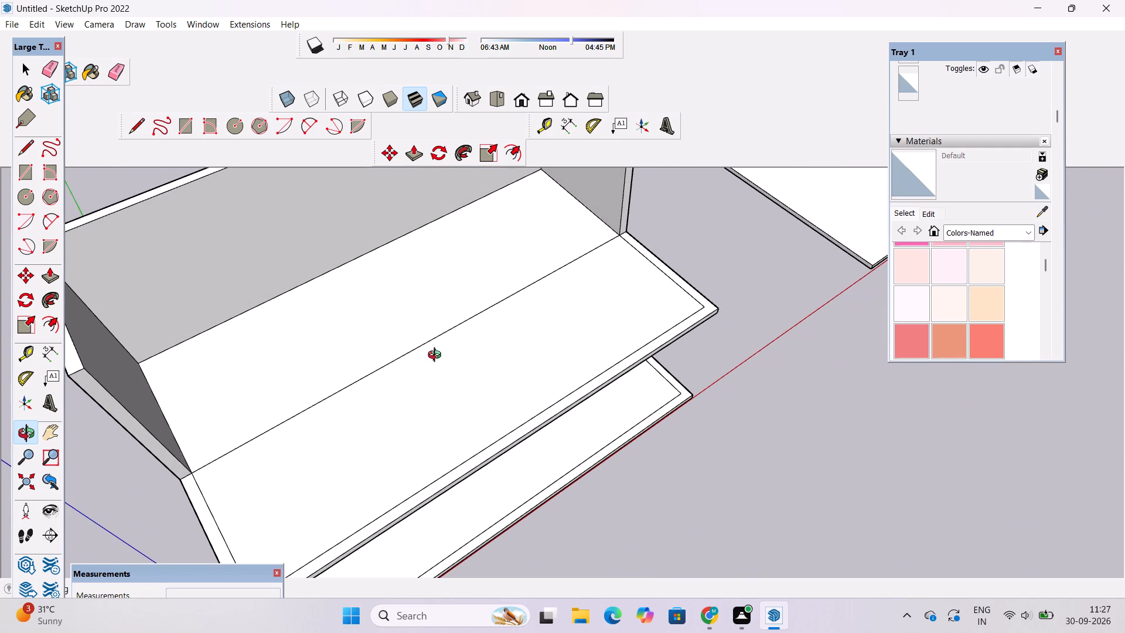
{"action": "key", "text": "t"}
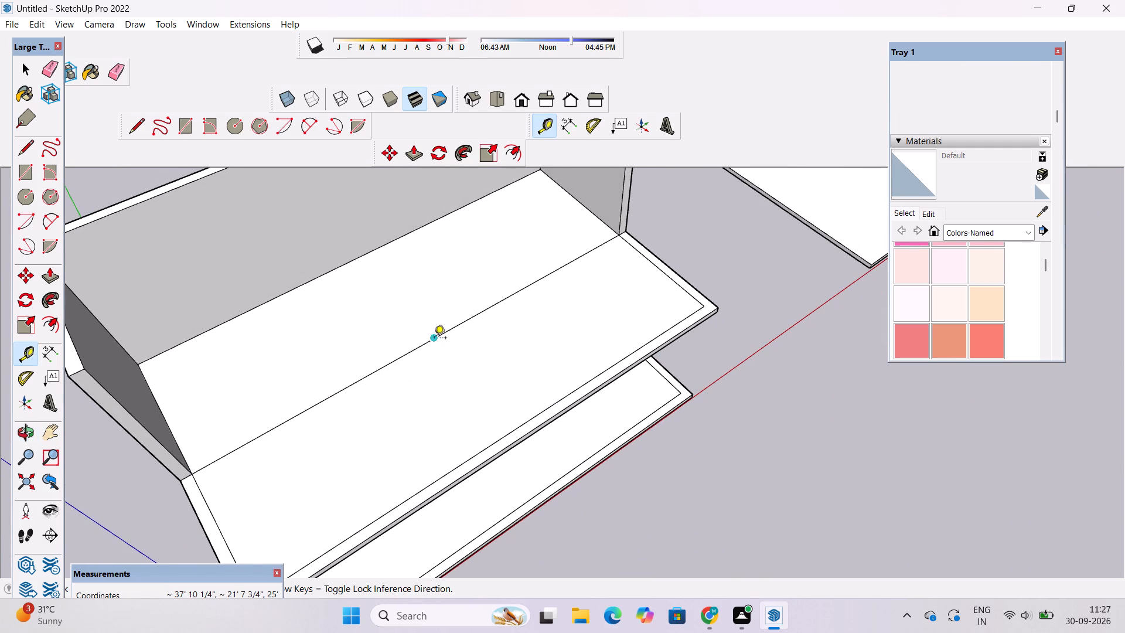
{"action": "left_click", "coordinate": [434, 339]}
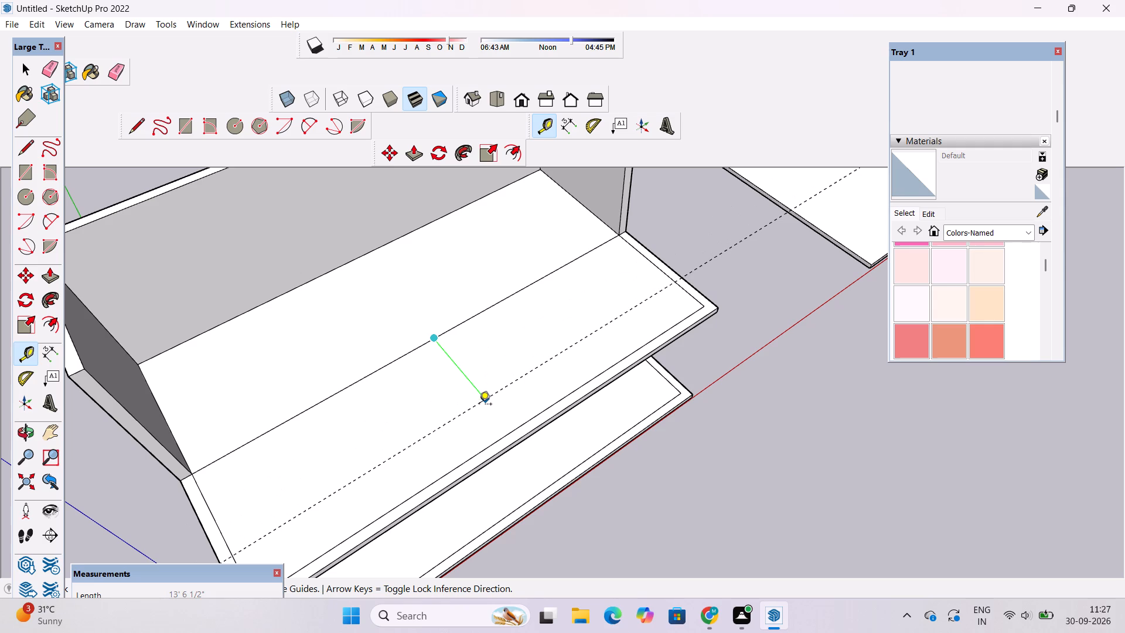
{"action": "type", "text": "1.5'"}
{"action": "key", "text": "Return"}
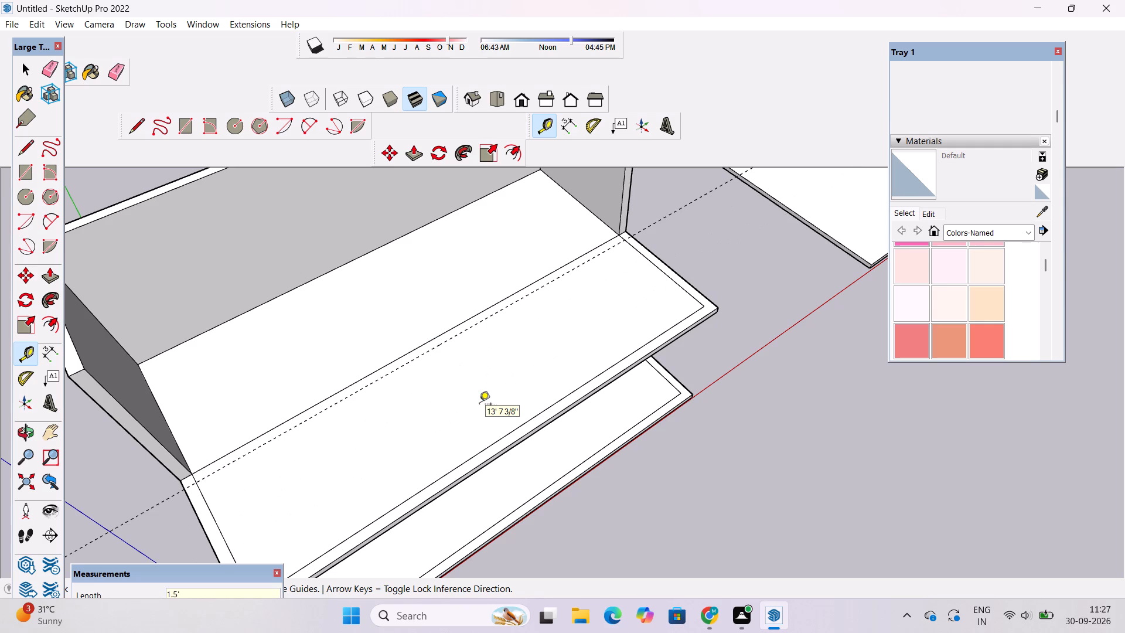
Draw a line along the guide across the full 75' length of the upper slab, from one side edge to the other.
{"action": "key", "text": "l"}
{"action": "scroll", "coordinate": [164, 498], "scroll_direction": "up", "scroll_amount": 2}
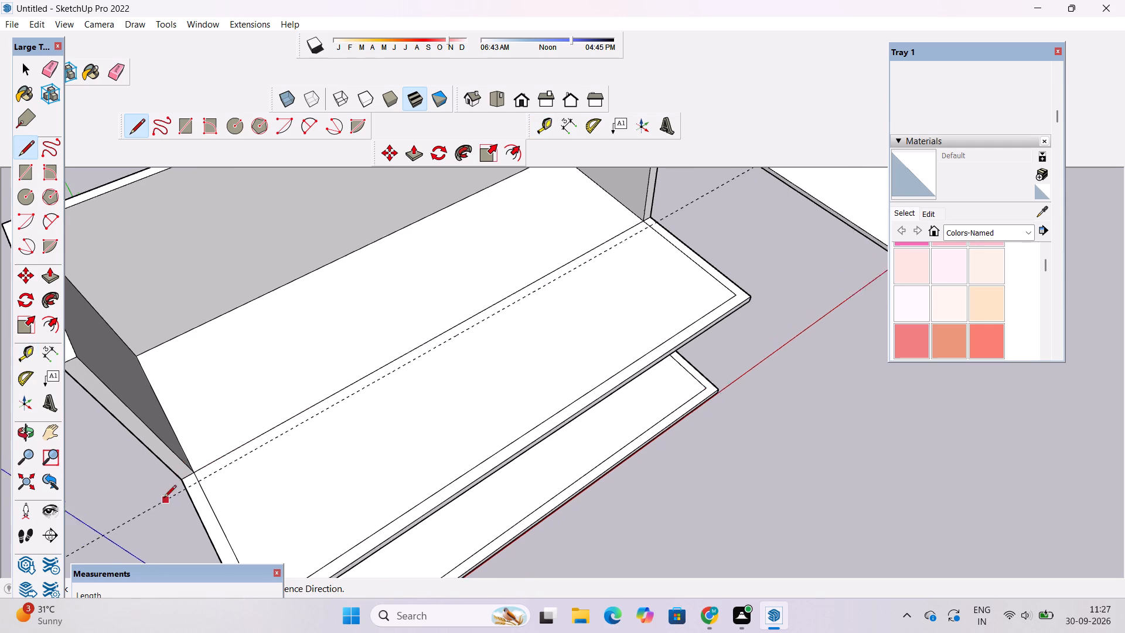
{"action": "scroll", "coordinate": [164, 498], "scroll_direction": "up", "scroll_amount": 1}
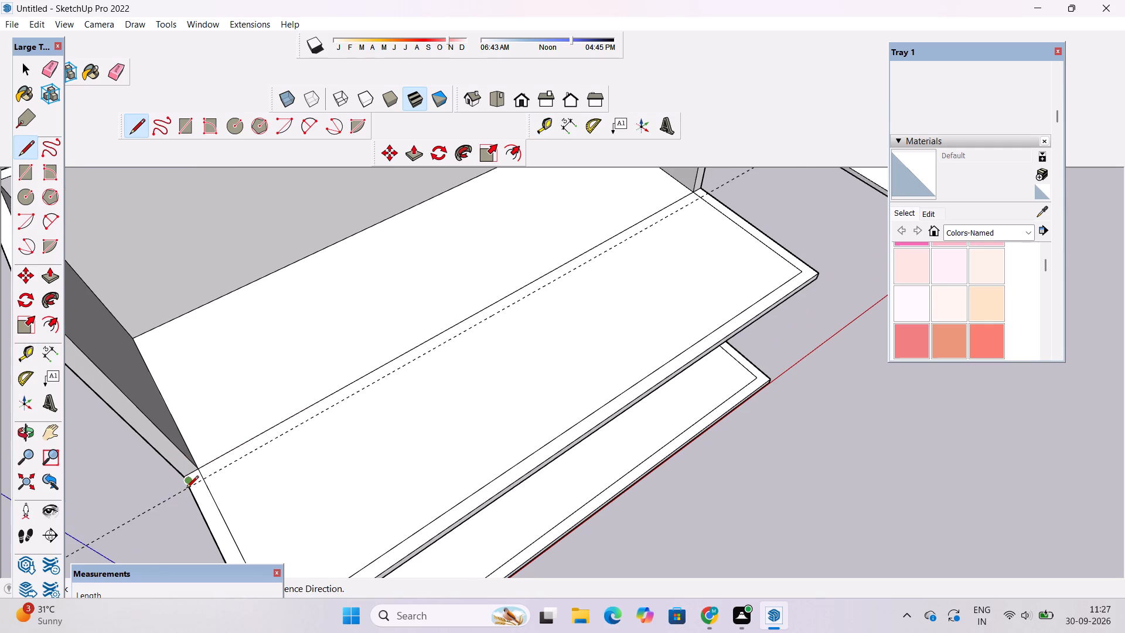
{"action": "scroll", "coordinate": [186, 489], "scroll_direction": "up", "scroll_amount": 5}
{"action": "left_click", "coordinate": [188, 489]}
{"action": "scroll", "coordinate": [193, 489], "scroll_direction": "down", "scroll_amount": 7}
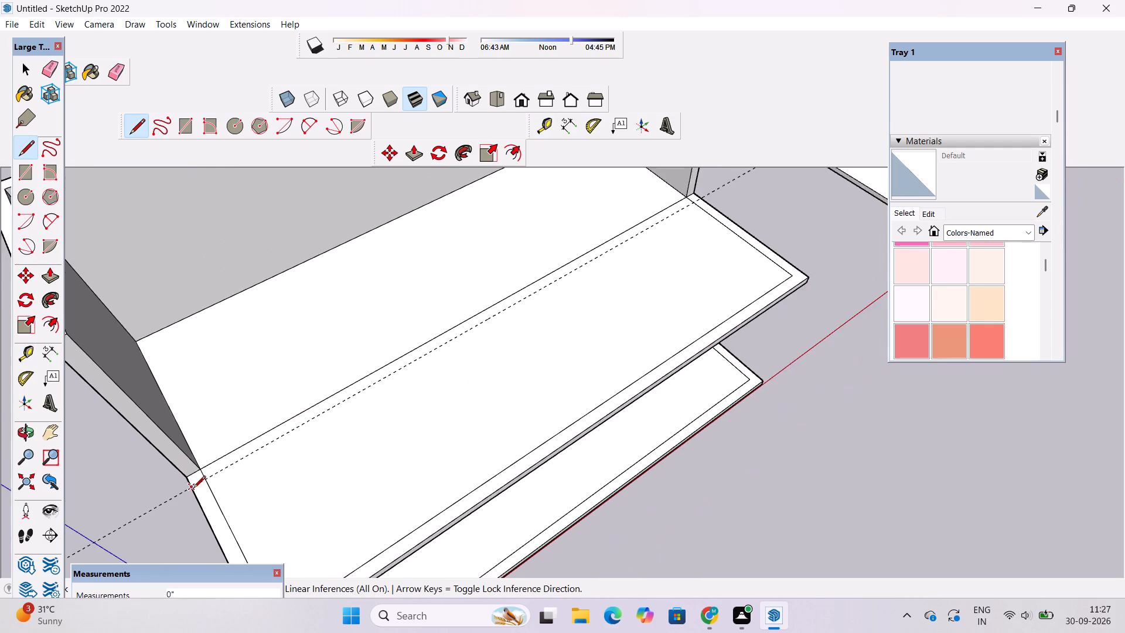
{"action": "scroll", "coordinate": [193, 489], "scroll_direction": "down", "scroll_amount": 6}
{"action": "scroll", "coordinate": [509, 309], "scroll_direction": "up", "scroll_amount": 10}
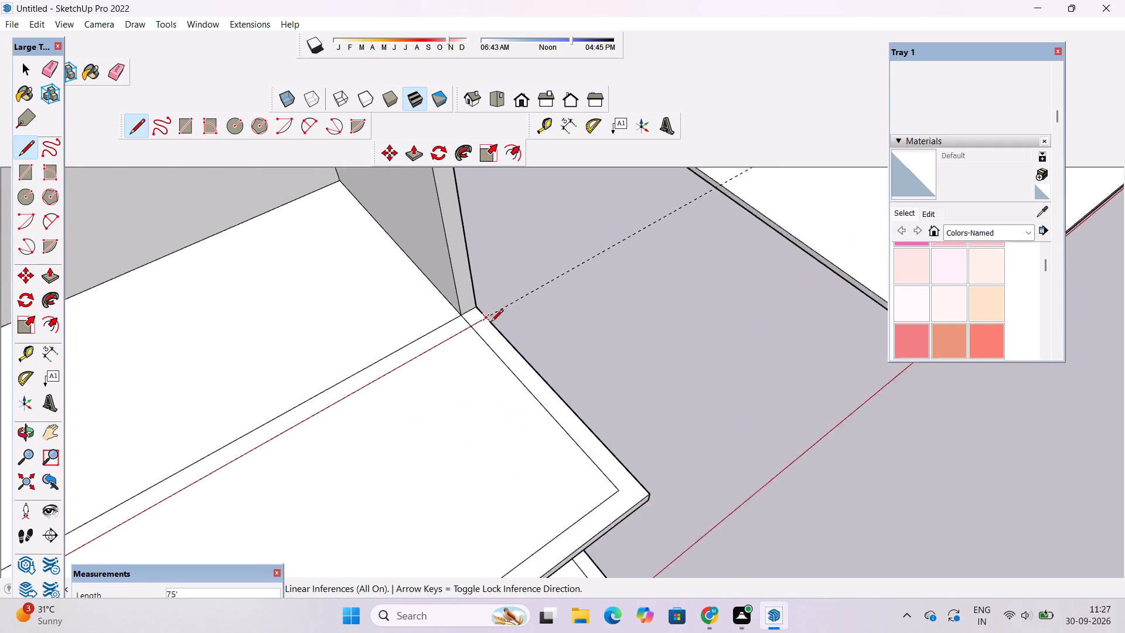
{"action": "scroll", "coordinate": [491, 322], "scroll_direction": "up", "scroll_amount": 2}
{"action": "left_click", "coordinate": [486, 316]}
{"action": "key", "text": "space"}
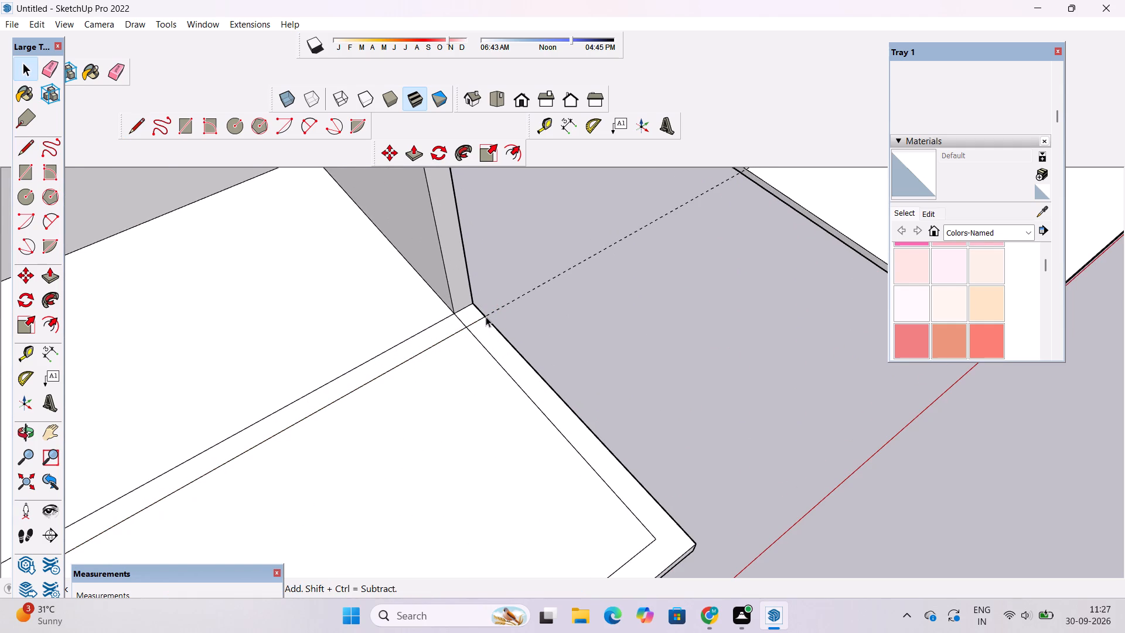
Erase the construction guide running along the new line.
{"action": "key", "text": "e"}
{"action": "left_click", "coordinate": [508, 301]}
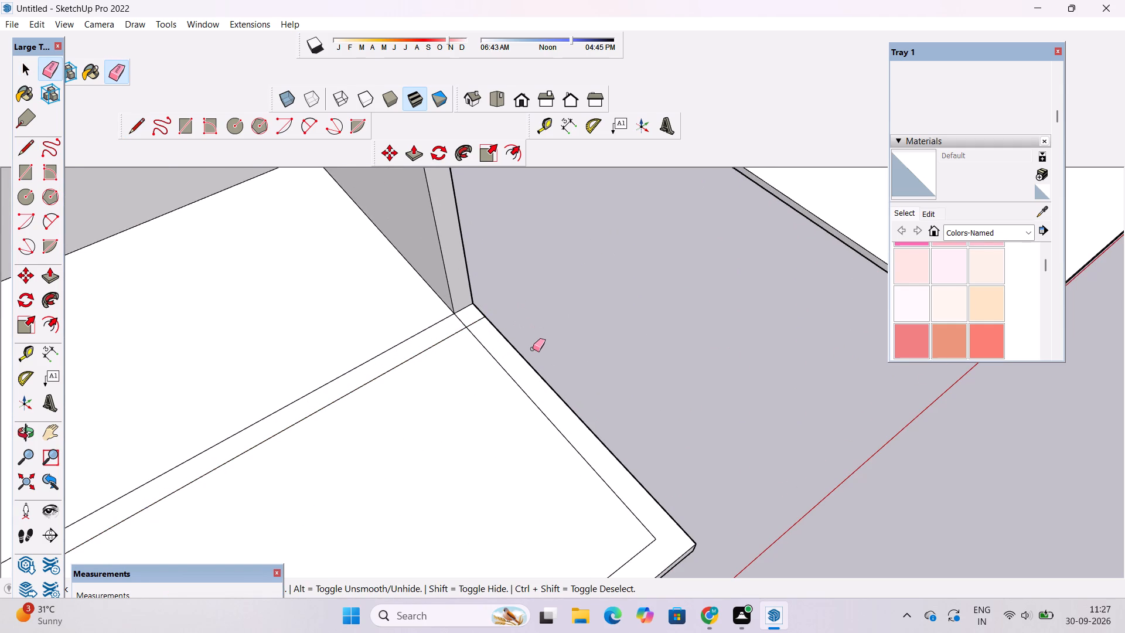
Erase the short inset border segments crossing both ends of the 1.5' strip so it becomes one continuous face.
{"action": "scroll", "coordinate": [439, 321], "scroll_direction": "down", "scroll_amount": 5}
{"action": "scroll", "coordinate": [452, 327], "scroll_direction": "up", "scroll_amount": 6}
{"action": "left_click_drag", "start_coordinate": [465, 309], "coordinate": [458, 316]}
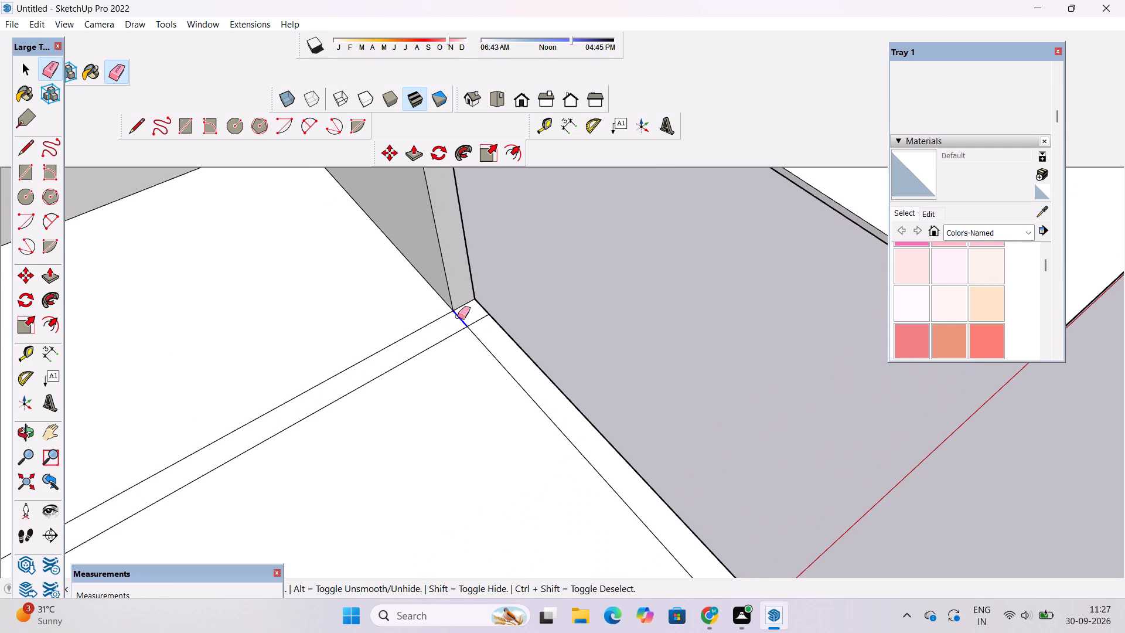
{"action": "left_click_drag", "start_coordinate": [458, 316], "coordinate": [458, 317]}
{"action": "scroll", "coordinate": [587, 277], "scroll_direction": "down", "scroll_amount": 13}
{"action": "scroll", "coordinate": [290, 436], "scroll_direction": "up", "scroll_amount": 4}
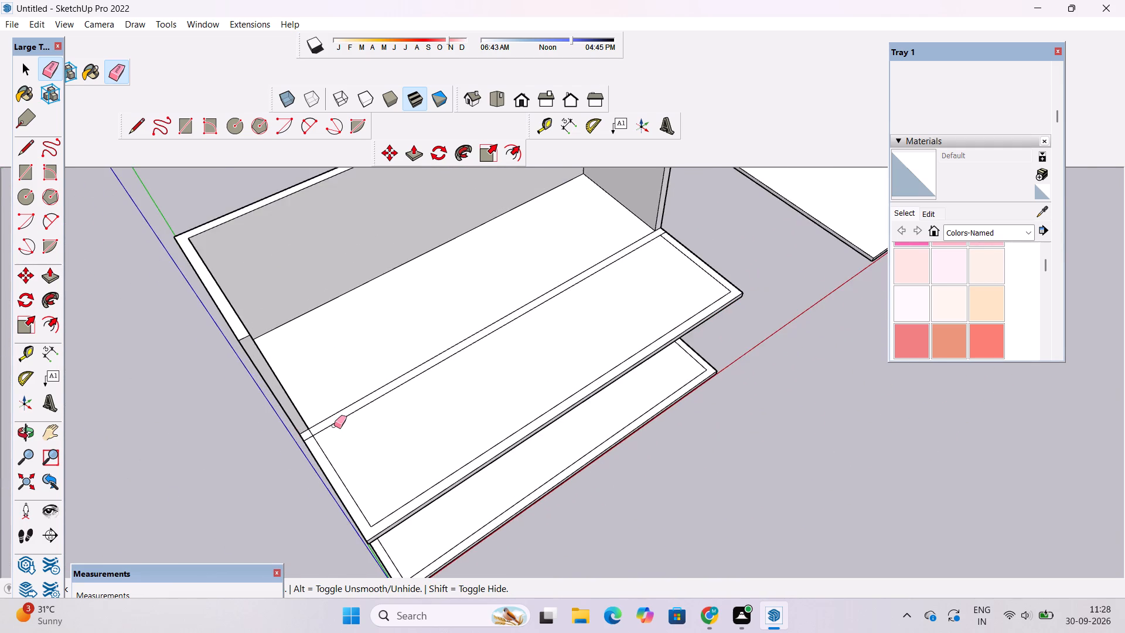
{"action": "scroll", "coordinate": [334, 426], "scroll_direction": "up", "scroll_amount": 13}
{"action": "left_click_drag", "start_coordinate": [299, 438], "coordinate": [285, 452]}
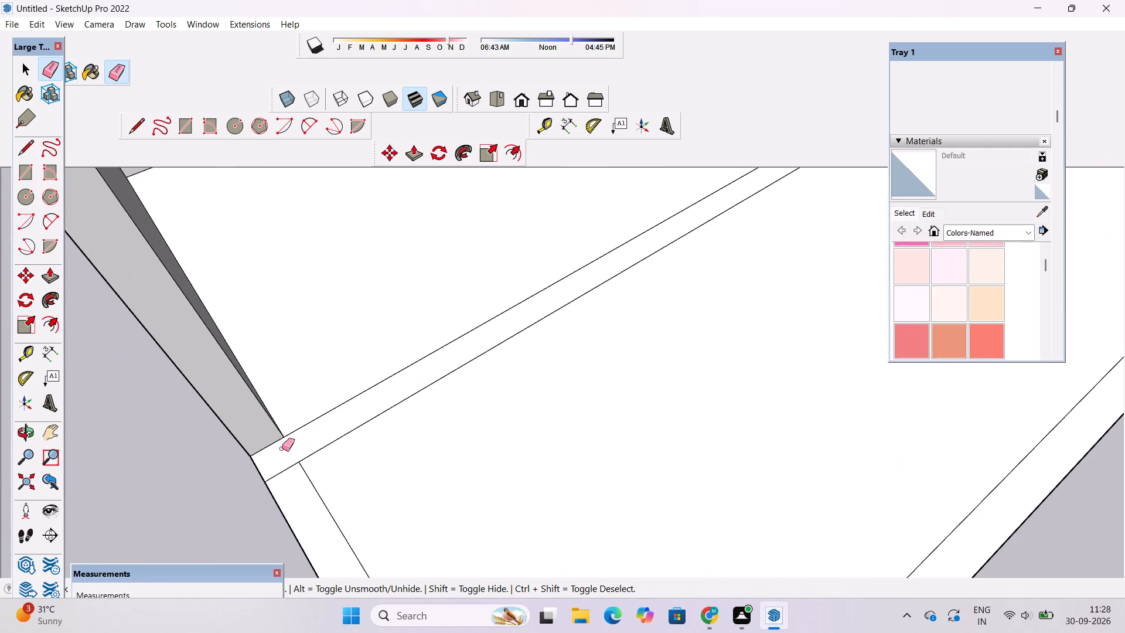
{"action": "key", "text": "space"}
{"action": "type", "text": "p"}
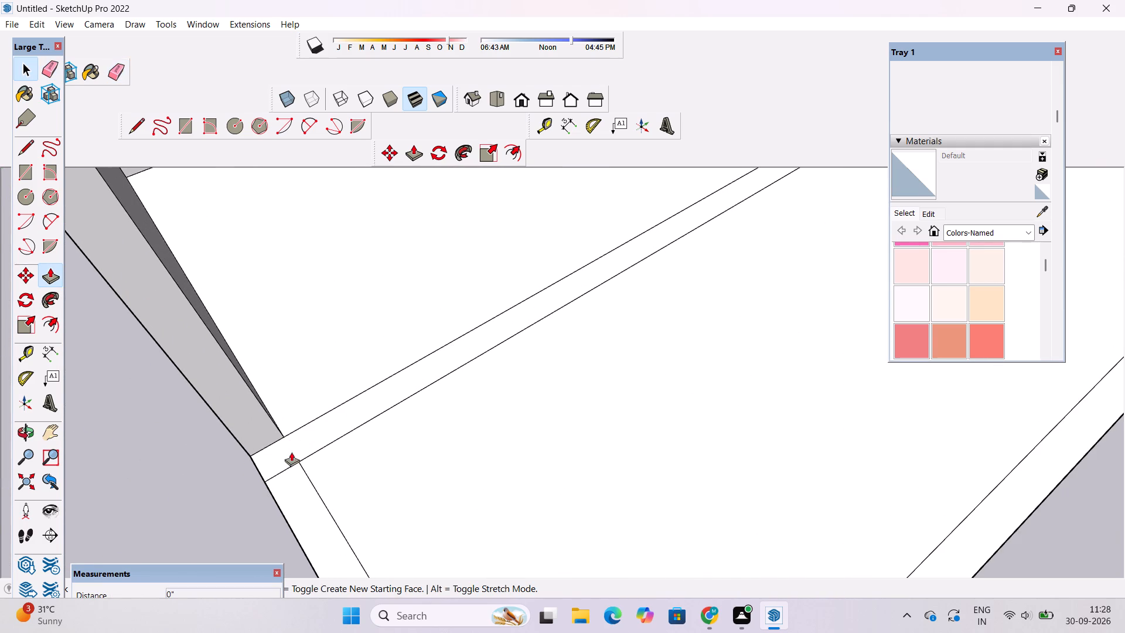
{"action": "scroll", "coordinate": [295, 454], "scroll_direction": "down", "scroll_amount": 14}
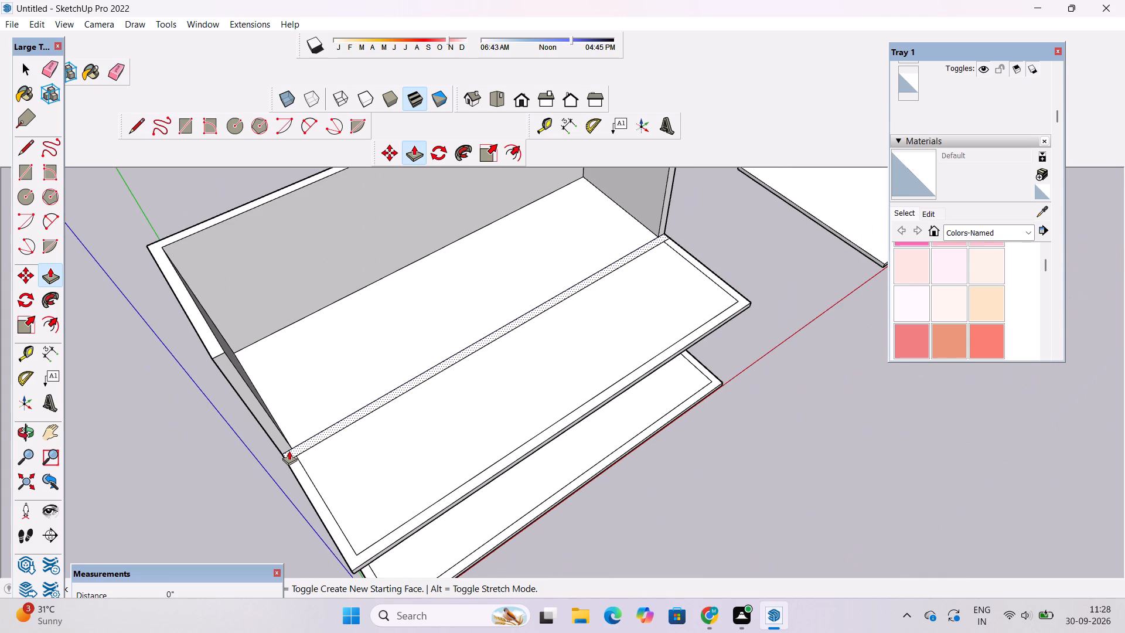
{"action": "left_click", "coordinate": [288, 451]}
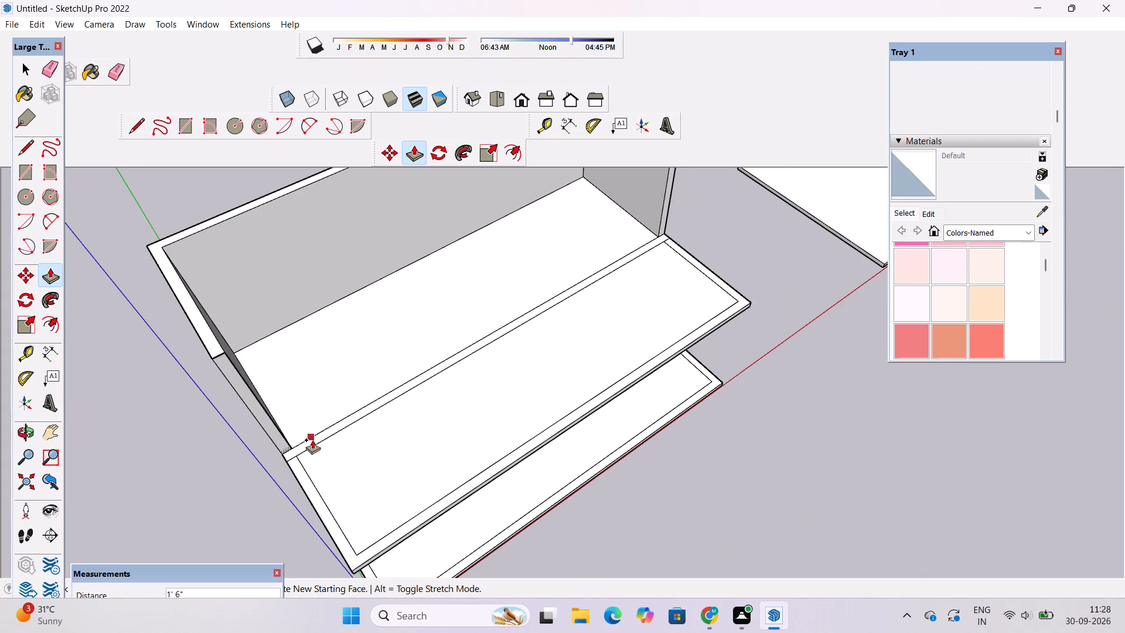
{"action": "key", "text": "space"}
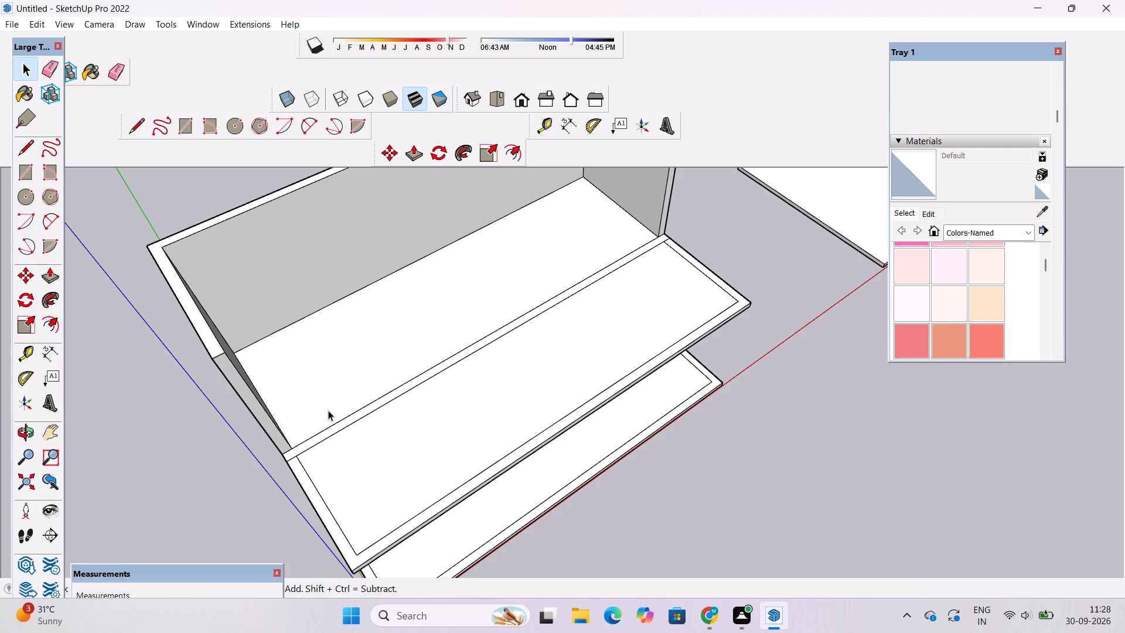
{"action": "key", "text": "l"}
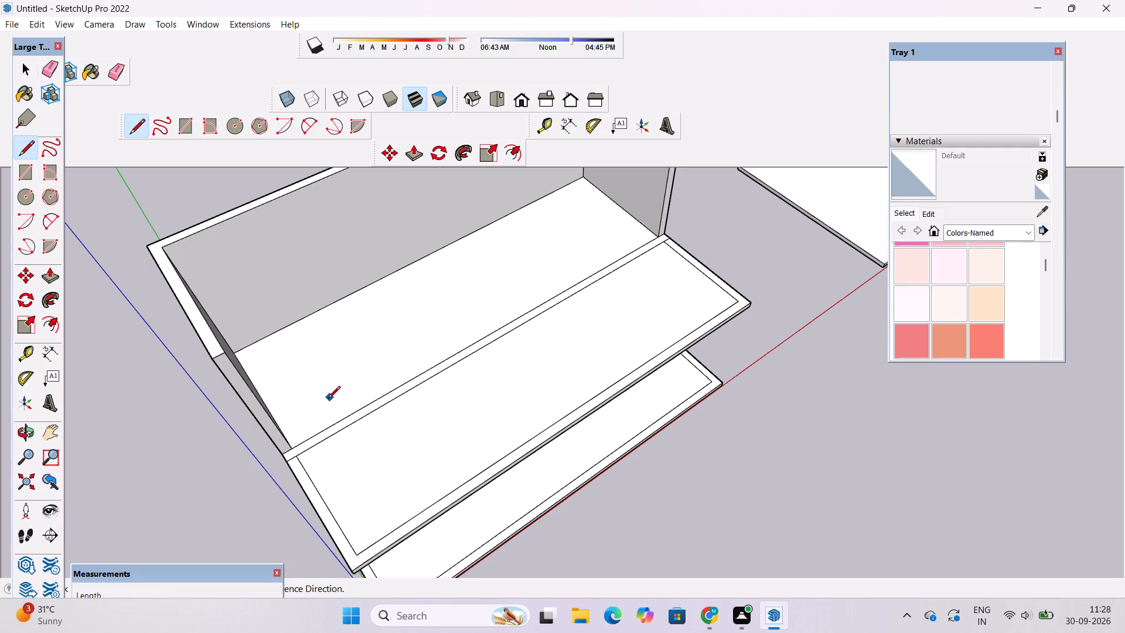
Examine the 1.5' strip between the upper storey's side walls and the levels below from several angles.
{"action": "key", "text": "o"}
{"action": "scroll", "coordinate": [324, 403], "scroll_direction": "down", "scroll_amount": 3}
{"action": "left_click_drag", "start_coordinate": [332, 431], "coordinate": [377, 342]}
{"action": "scroll", "coordinate": [284, 427], "scroll_direction": "up", "scroll_amount": 3}
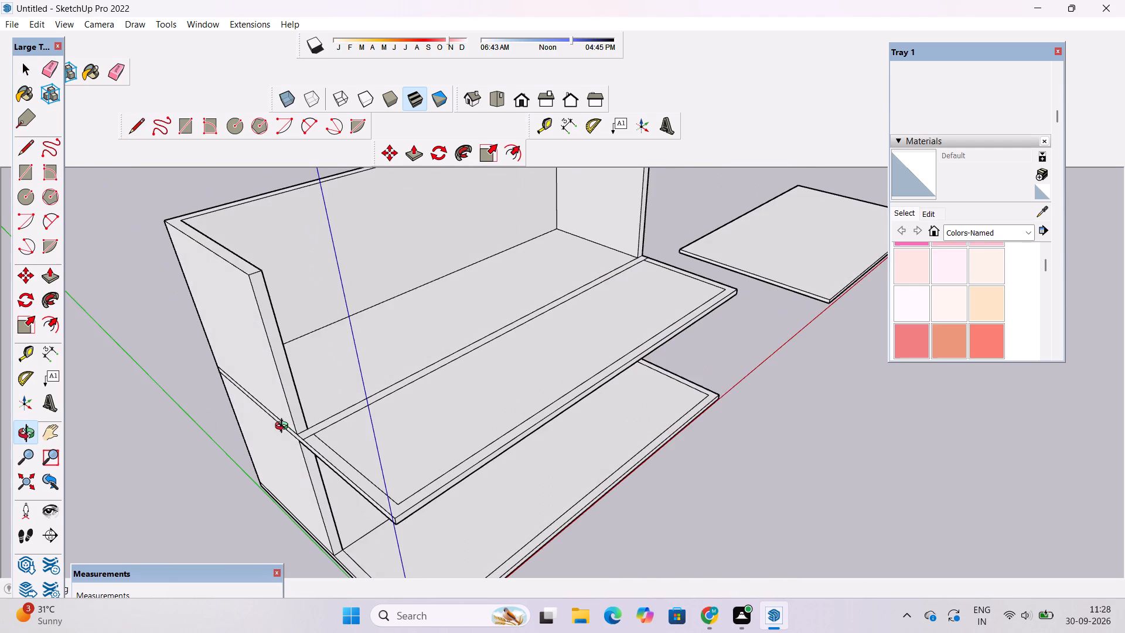
{"action": "left_click_drag", "start_coordinate": [296, 427], "coordinate": [348, 419], "text": "shift"}
{"action": "scroll", "coordinate": [350, 419], "scroll_direction": "up", "scroll_amount": 4}
{"action": "scroll", "coordinate": [350, 419], "scroll_direction": "down", "scroll_amount": 5}
{"action": "scroll", "coordinate": [356, 428], "scroll_direction": "up", "scroll_amount": 2}
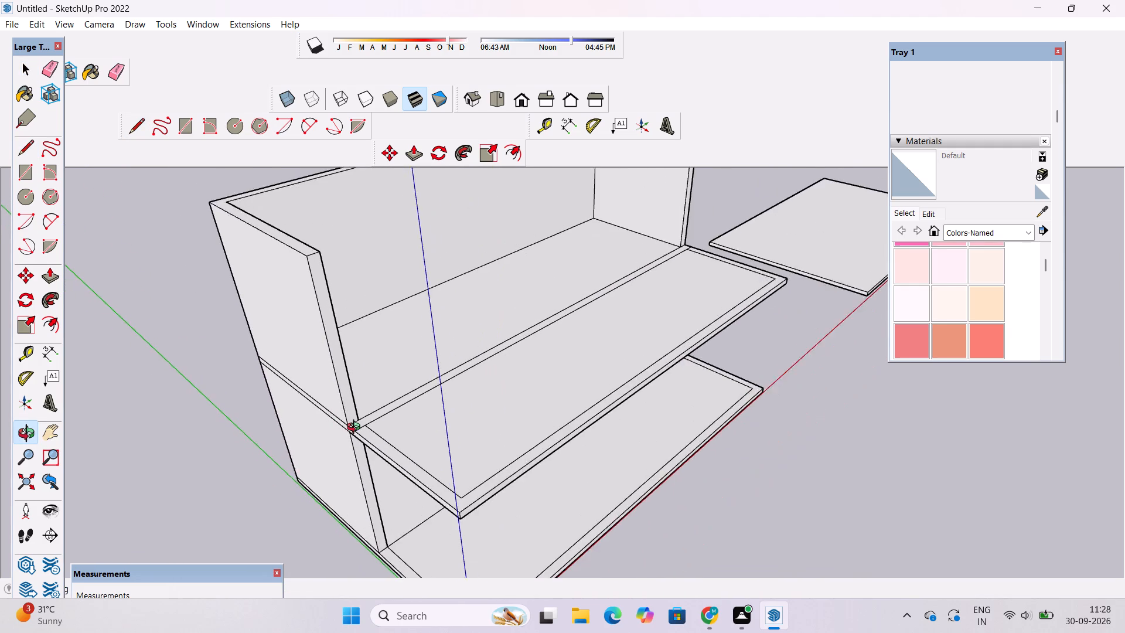
{"action": "scroll", "coordinate": [356, 428], "scroll_direction": "up", "scroll_amount": 2}
{"action": "left_click_drag", "start_coordinate": [367, 413], "coordinate": [335, 414], "text": "shift"}
{"action": "scroll", "coordinate": [331, 417], "scroll_direction": "down", "scroll_amount": 3}
{"action": "left_click_drag", "start_coordinate": [345, 410], "coordinate": [343, 430], "text": "shift"}
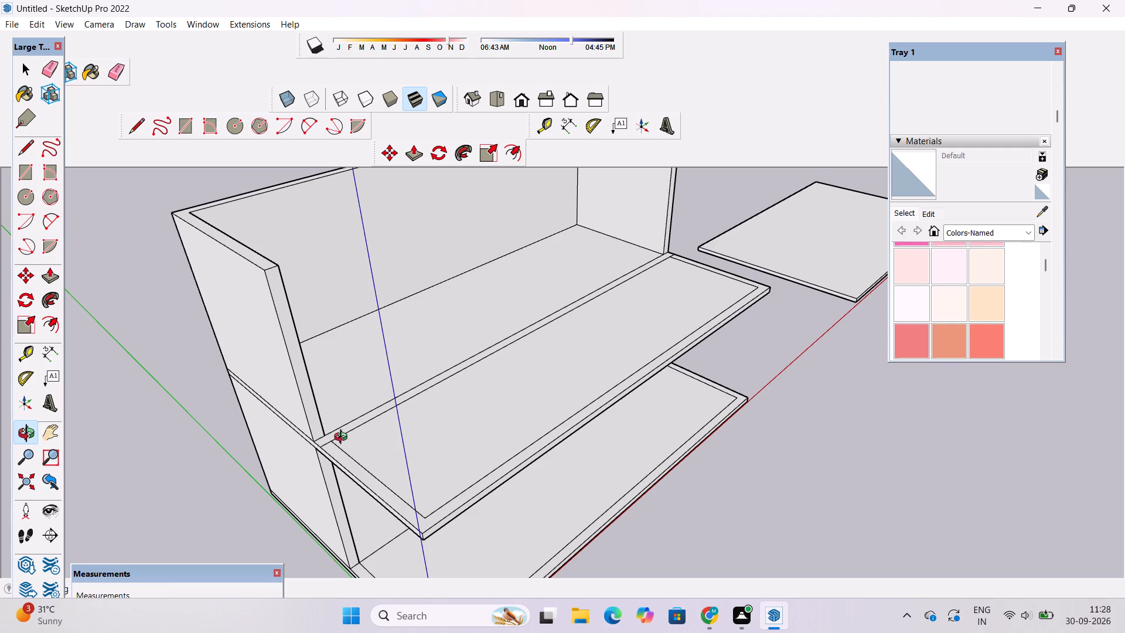
{"action": "left_click_drag", "start_coordinate": [343, 438], "coordinate": [342, 424]}
{"action": "scroll", "coordinate": [340, 424], "scroll_direction": "down", "scroll_amount": 3}
{"action": "scroll", "coordinate": [340, 421], "scroll_direction": "up", "scroll_amount": 2, "text": "shift"}
{"action": "left_click_drag", "start_coordinate": [340, 416], "coordinate": [273, 384], "text": "shift"}
{"action": "scroll", "coordinate": [273, 384], "scroll_direction": "down", "scroll_amount": 4}
{"action": "left_click_drag", "start_coordinate": [351, 393], "coordinate": [301, 418]}
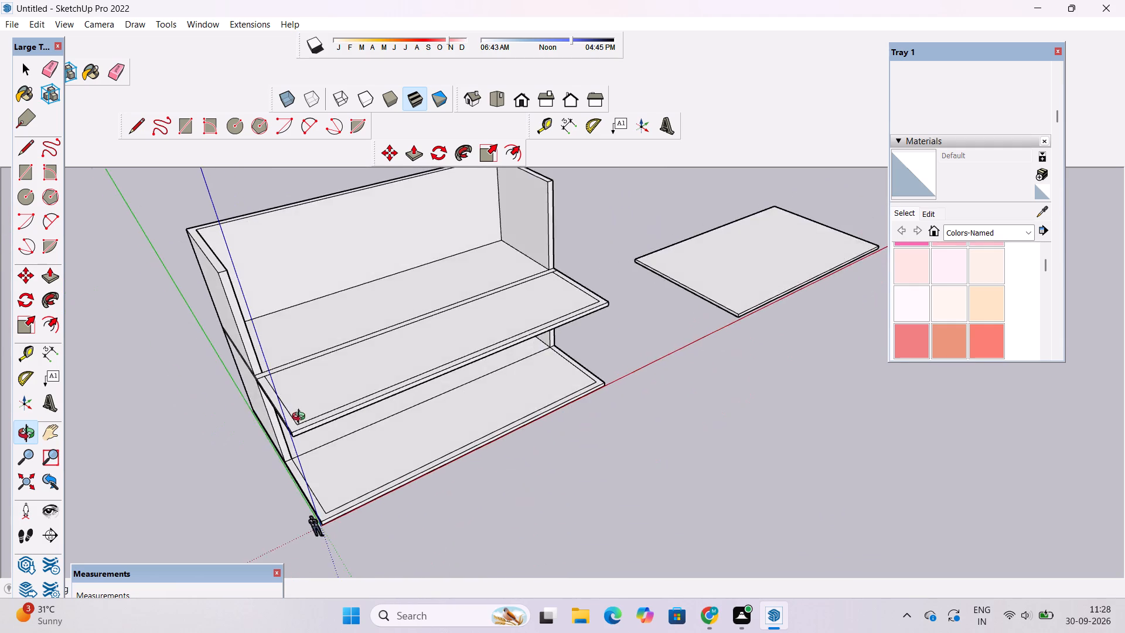
{"action": "left_click_drag", "start_coordinate": [301, 418], "coordinate": [305, 417]}
{"action": "left_click_drag", "start_coordinate": [333, 393], "coordinate": [381, 474], "text": "shift"}
{"action": "left_click_drag", "start_coordinate": [384, 480], "coordinate": [390, 499]}
Push/Pull the 1.5' strip up 23', level with the upper-storey walls, to form the front wall.
{"action": "key", "text": "p"}
{"action": "scroll", "coordinate": [377, 457], "scroll_direction": "up", "scroll_amount": 6}
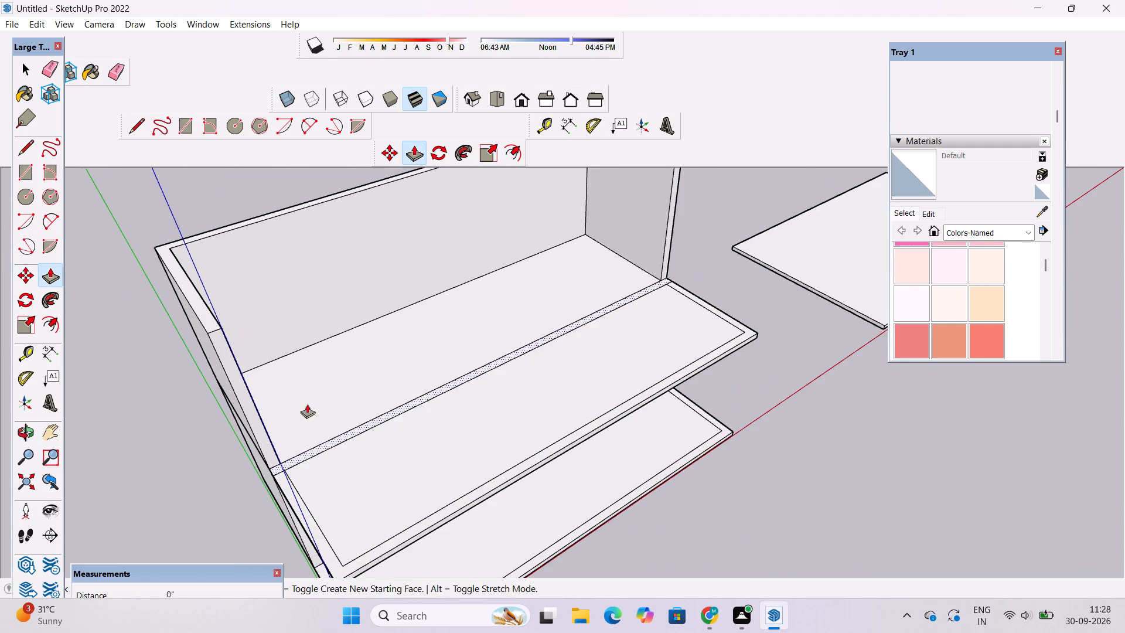
{"action": "scroll", "coordinate": [307, 404], "scroll_direction": "up", "scroll_amount": 2}
{"action": "left_click", "coordinate": [361, 450]}
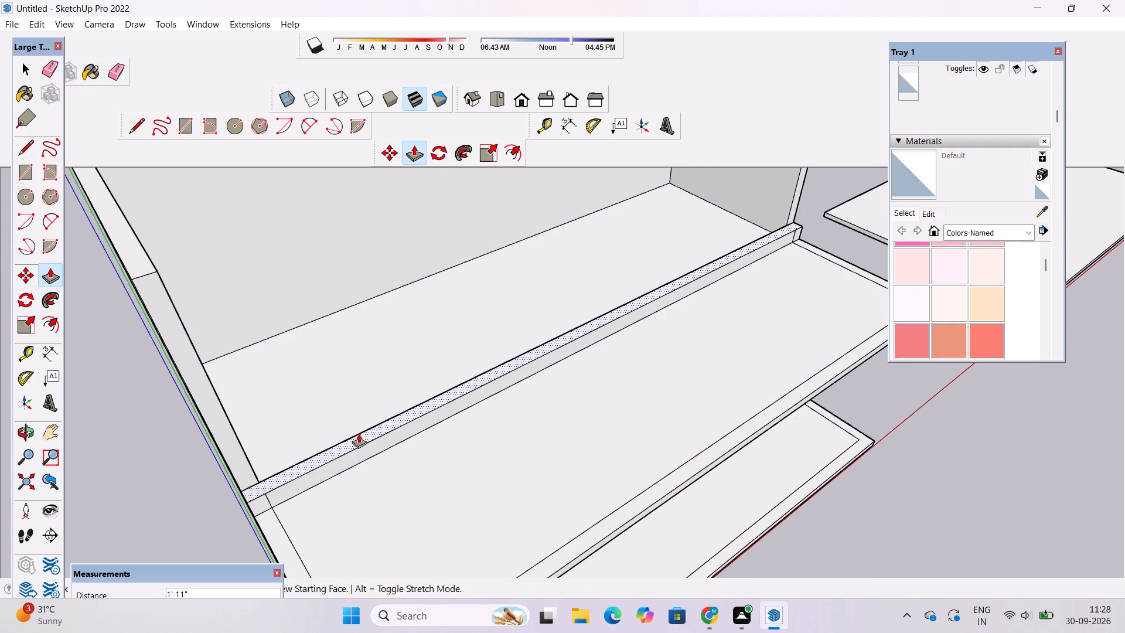
{"action": "scroll", "coordinate": [357, 431], "scroll_direction": "down", "scroll_amount": 4}
{"action": "scroll", "coordinate": [357, 431], "scroll_direction": "up", "scroll_amount": 1}
{"action": "scroll", "coordinate": [357, 431], "scroll_direction": "down", "scroll_amount": 3}
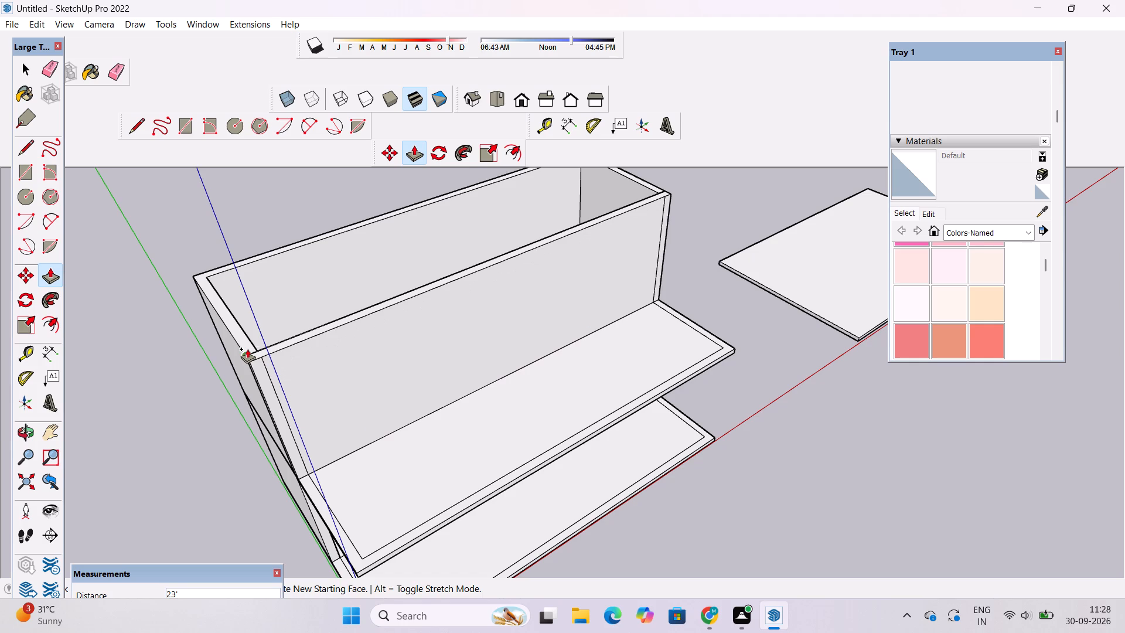
{"action": "left_click", "coordinate": [247, 349]}
Examine the enclosed upper storey and the new front wall's junction with the side wall from several angles.
{"action": "key", "text": "o"}
{"action": "left_click_drag", "start_coordinate": [243, 443], "coordinate": [294, 358]}
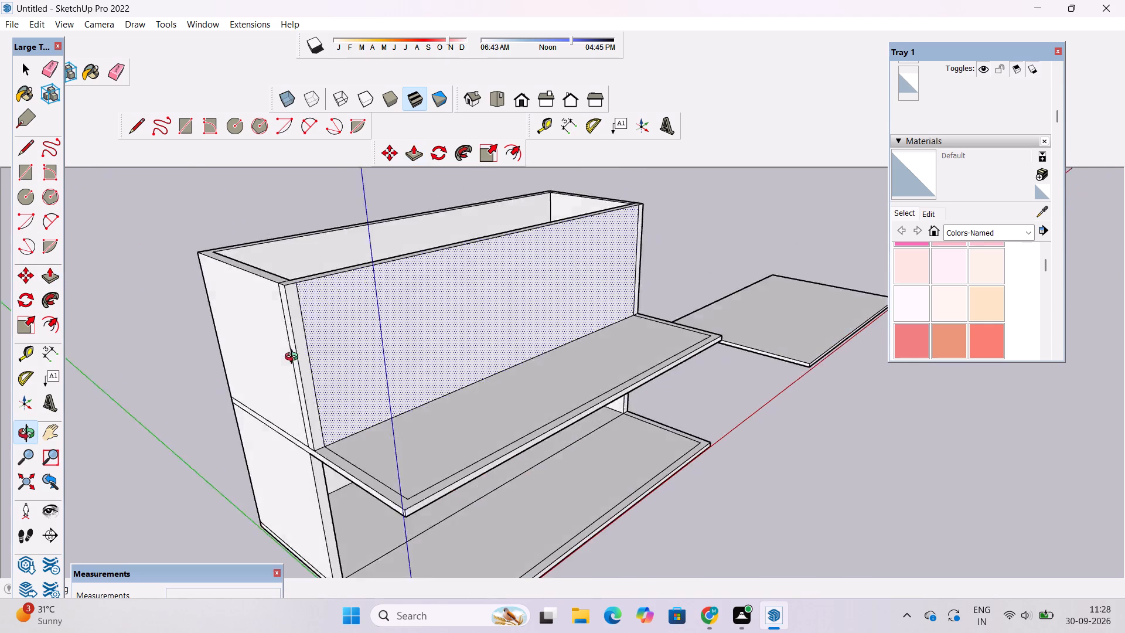
{"action": "left_click_drag", "start_coordinate": [294, 358], "coordinate": [343, 290]}
{"action": "left_click_drag", "start_coordinate": [350, 312], "coordinate": [422, 379]}
{"action": "left_click_drag", "start_coordinate": [384, 391], "coordinate": [414, 336], "text": "shift"}
{"action": "scroll", "coordinate": [413, 343], "scroll_direction": "down", "scroll_amount": 6}
{"action": "left_click_drag", "start_coordinate": [418, 325], "coordinate": [426, 431], "text": "shift"}
{"action": "scroll", "coordinate": [414, 399], "scroll_direction": "up", "scroll_amount": 8}
{"action": "left_click_drag", "start_coordinate": [441, 372], "coordinate": [423, 436]}
Erase the leftover seam edges on the top, outer side and front face where the front wall meets the near side wall.
{"action": "left_click", "coordinate": [110, 73]}
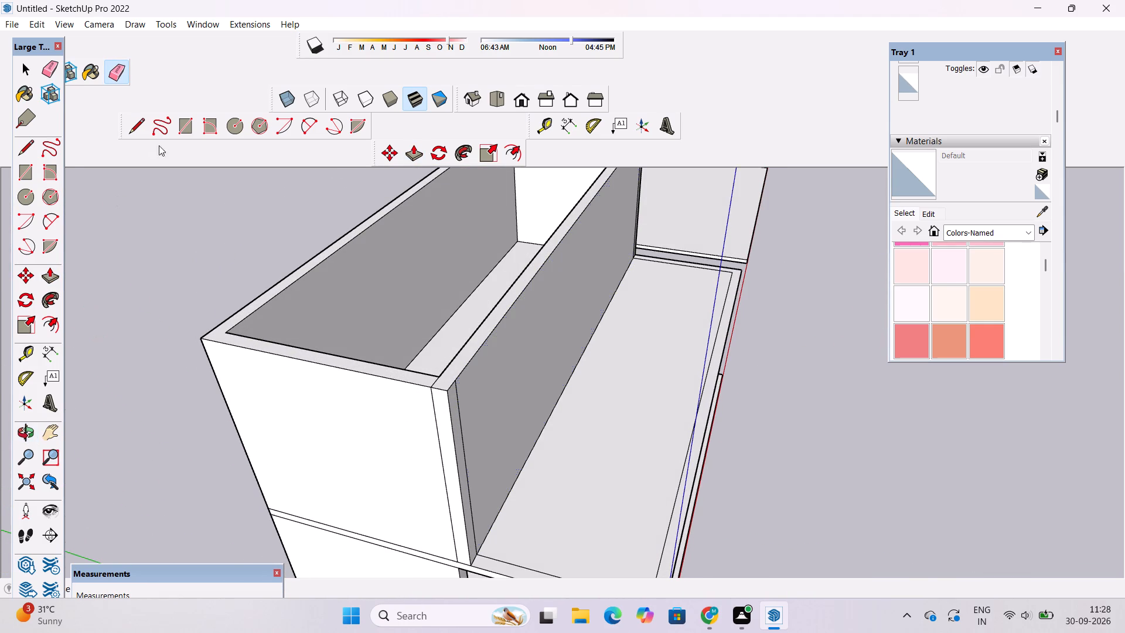
{"action": "scroll", "coordinate": [427, 390], "scroll_direction": "up", "scroll_amount": 11}
{"action": "left_click_drag", "start_coordinate": [432, 365], "coordinate": [453, 379]}
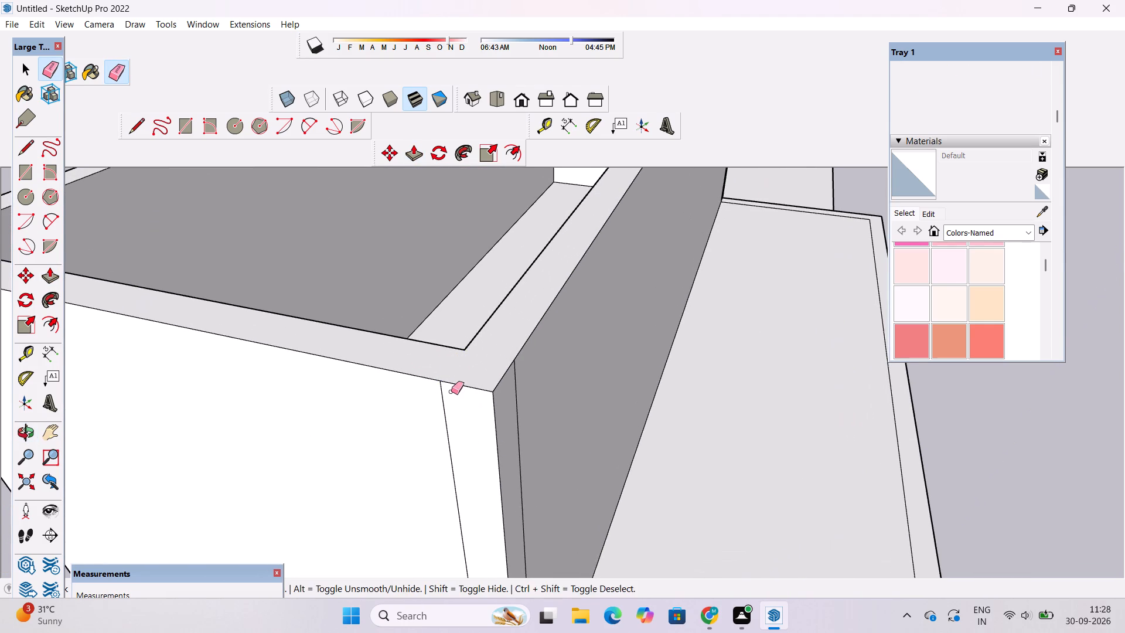
{"action": "left_click_drag", "start_coordinate": [450, 401], "coordinate": [441, 427]}
{"action": "scroll", "coordinate": [438, 433], "scroll_direction": "down", "scroll_amount": 3}
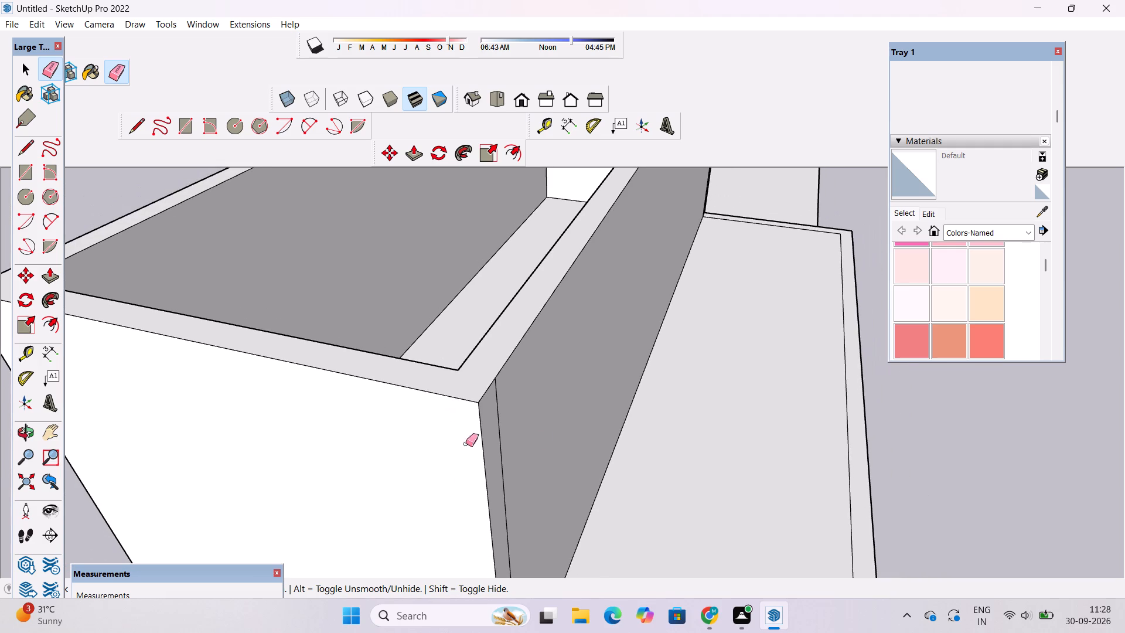
{"action": "left_click_drag", "start_coordinate": [504, 416], "coordinate": [488, 427]}
{"action": "scroll", "coordinate": [376, 468], "scroll_direction": "down", "scroll_amount": 13}
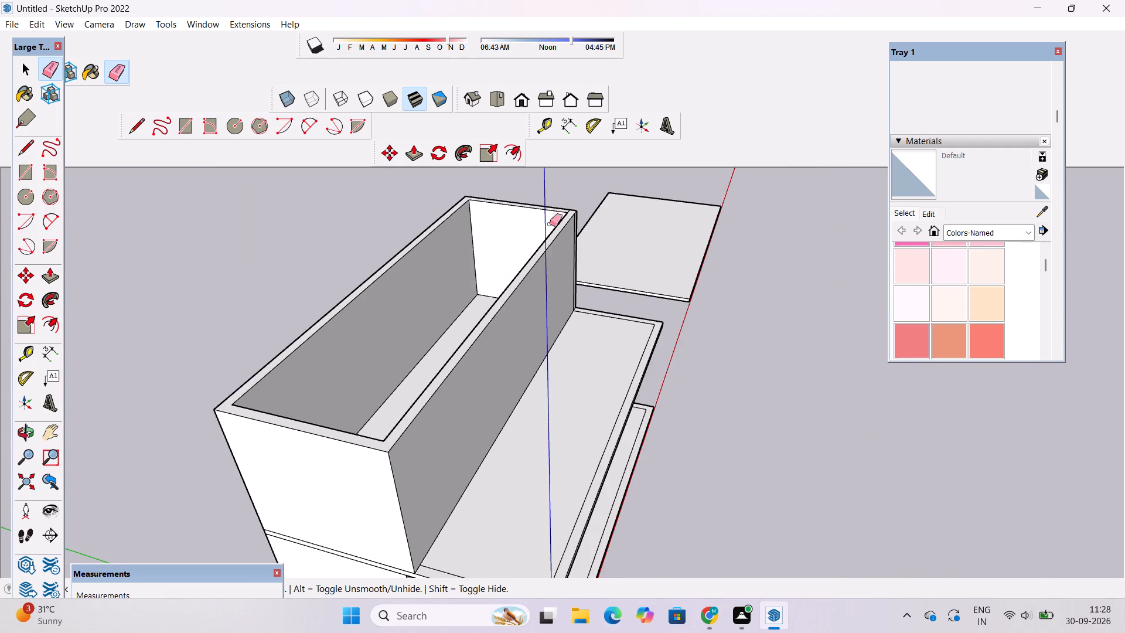
Erase the seam edges on the front face and top where the front wall meets the far side wall.
{"action": "scroll", "coordinate": [568, 194], "scroll_direction": "up", "scroll_amount": 10}
{"action": "scroll", "coordinate": [485, 280], "scroll_direction": "up", "scroll_amount": 5}
{"action": "scroll", "coordinate": [462, 222], "scroll_direction": "down", "scroll_amount": 6}
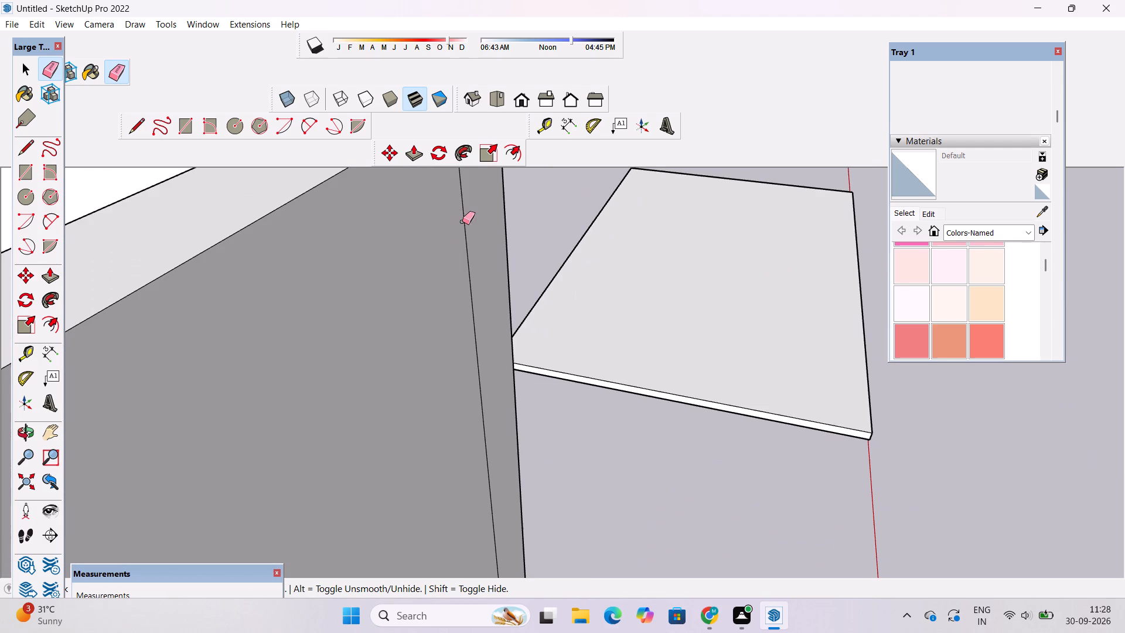
{"action": "left_click_drag", "start_coordinate": [482, 253], "coordinate": [456, 310]}
{"action": "scroll", "coordinate": [499, 358], "scroll_direction": "down", "scroll_amount": 9}
{"action": "scroll", "coordinate": [467, 229], "scroll_direction": "up", "scroll_amount": 2}
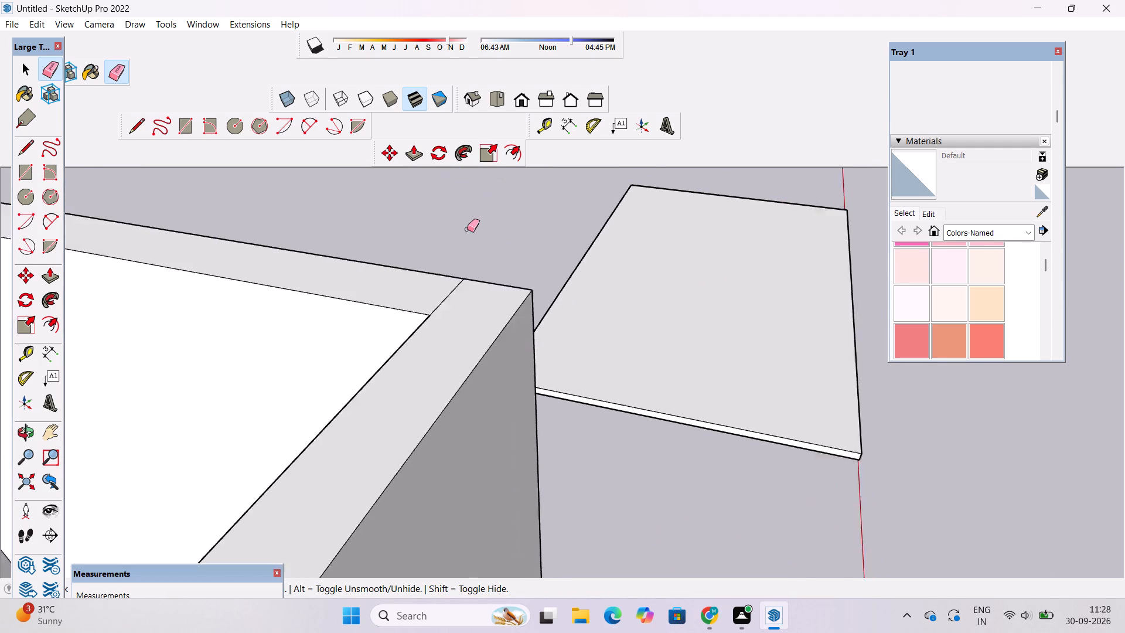
{"action": "scroll", "coordinate": [467, 229], "scroll_direction": "up", "scroll_amount": 2}
{"action": "scroll", "coordinate": [467, 233], "scroll_direction": "down", "scroll_amount": 4}
{"action": "scroll", "coordinate": [454, 291], "scroll_direction": "up", "scroll_amount": 1}
{"action": "left_click_drag", "start_coordinate": [454, 292], "coordinate": [463, 305]}
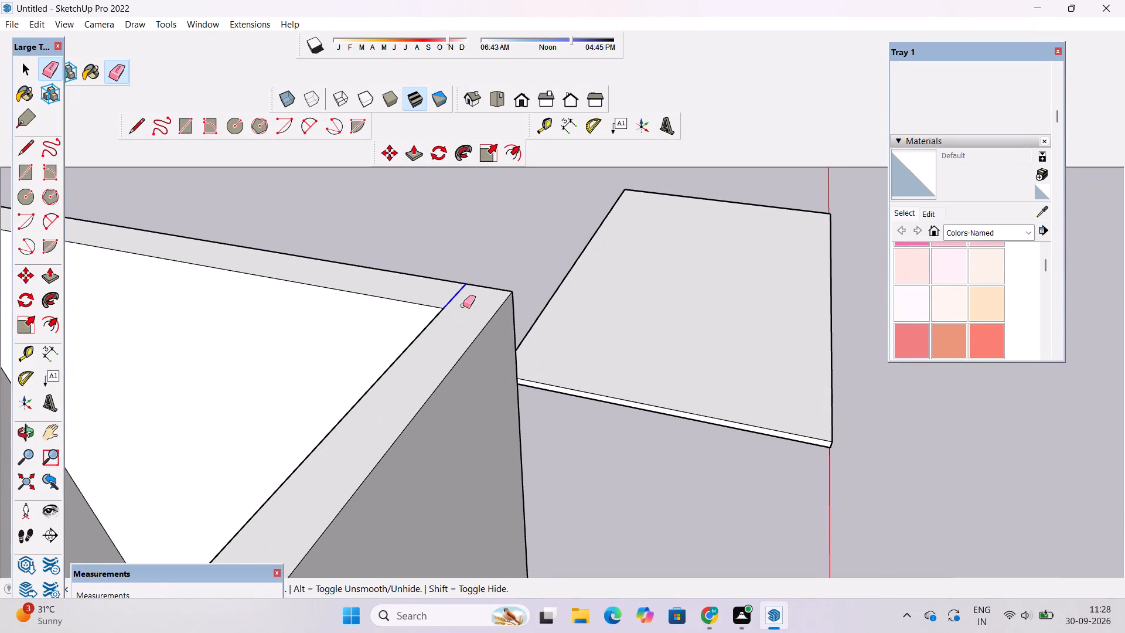
{"action": "left_click_drag", "start_coordinate": [463, 305], "coordinate": [468, 315]}
Erase the leftover vertical seam edge on the upper storey's outer side face, where the front wall meets the side wall farthest from the origin.
{"action": "key", "text": "o"}
{"action": "scroll", "coordinate": [467, 311], "scroll_direction": "down", "scroll_amount": 6}
{"action": "left_click_drag", "start_coordinate": [639, 396], "coordinate": [325, 339]}
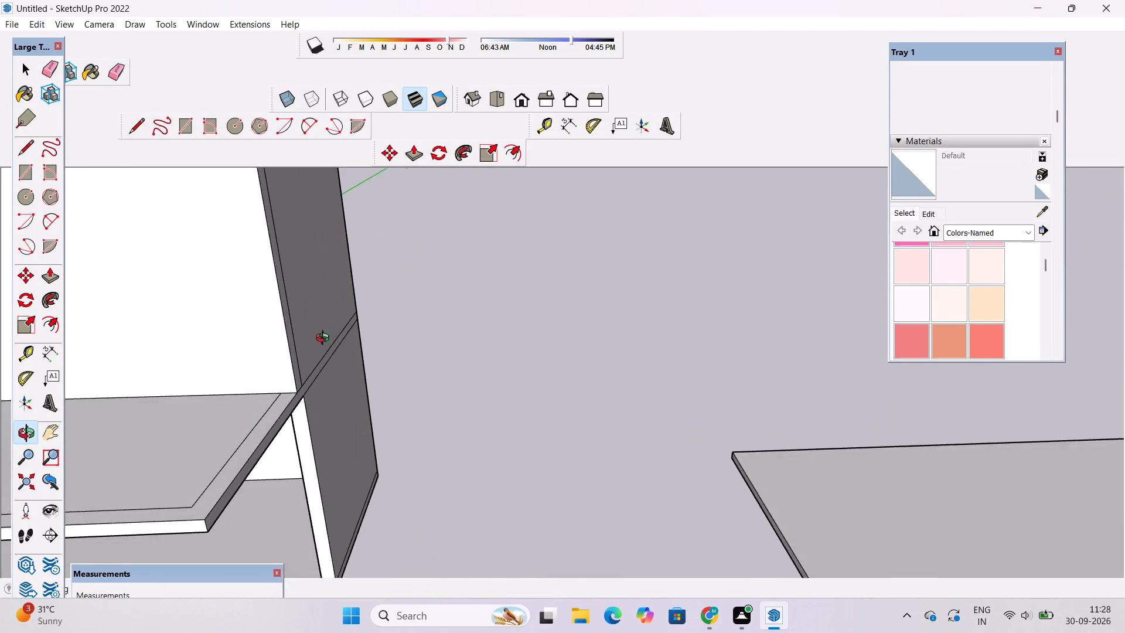
{"action": "left_click_drag", "start_coordinate": [325, 339], "coordinate": [246, 348]}
{"action": "left_click_drag", "start_coordinate": [282, 336], "coordinate": [397, 499], "text": "shift"}
{"action": "scroll", "coordinate": [394, 450], "scroll_direction": "down", "scroll_amount": 6}
{"action": "left_click_drag", "start_coordinate": [421, 416], "coordinate": [256, 437]}
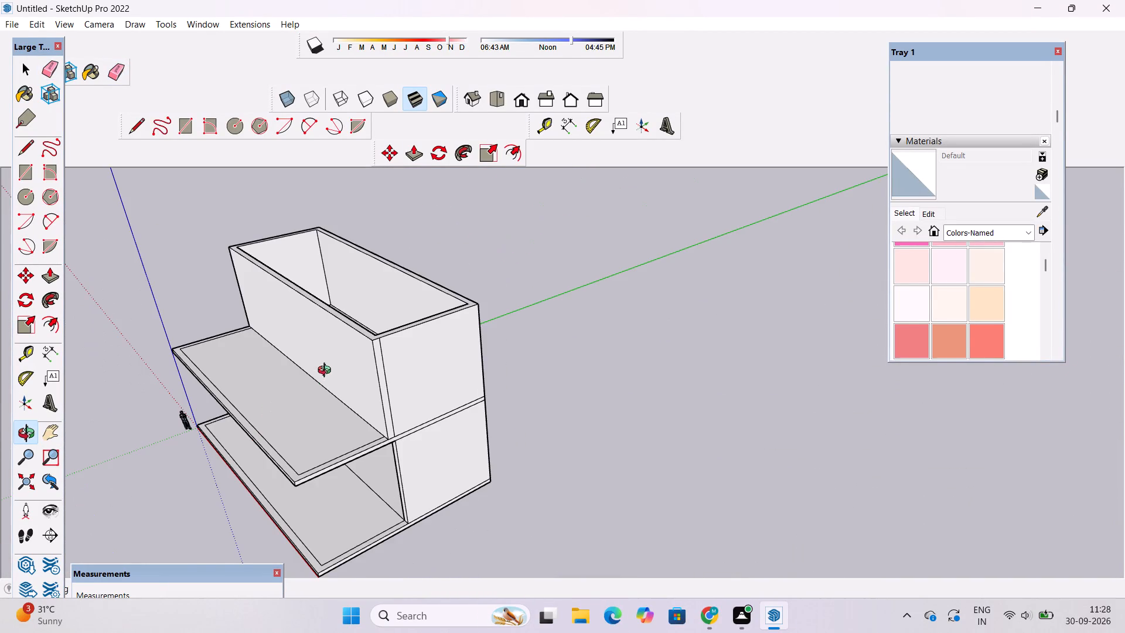
{"action": "scroll", "coordinate": [406, 356], "scroll_direction": "up", "scroll_amount": 5}
{"action": "left_click_drag", "start_coordinate": [397, 363], "coordinate": [400, 428], "text": "shift"}
{"action": "scroll", "coordinate": [383, 430], "scroll_direction": "up", "scroll_amount": 4}
{"action": "left_click_drag", "start_coordinate": [381, 430], "coordinate": [374, 416]}
{"action": "key", "text": "e"}
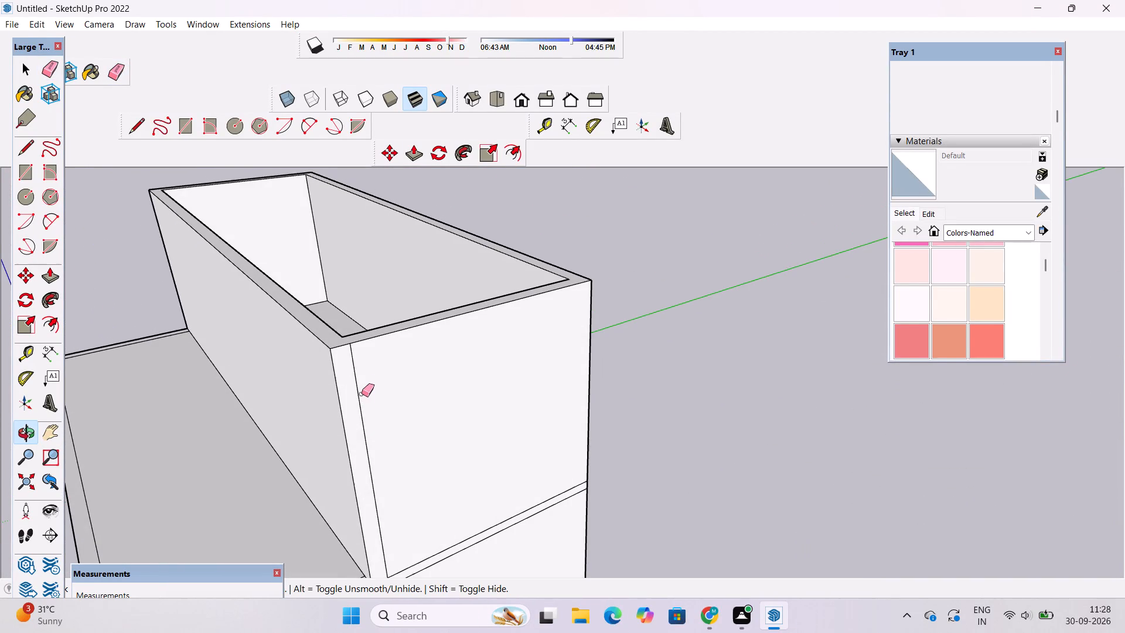
{"action": "left_click_drag", "start_coordinate": [368, 386], "coordinate": [356, 411]}
{"action": "scroll", "coordinate": [356, 407], "scroll_direction": "down", "scroll_amount": 7}
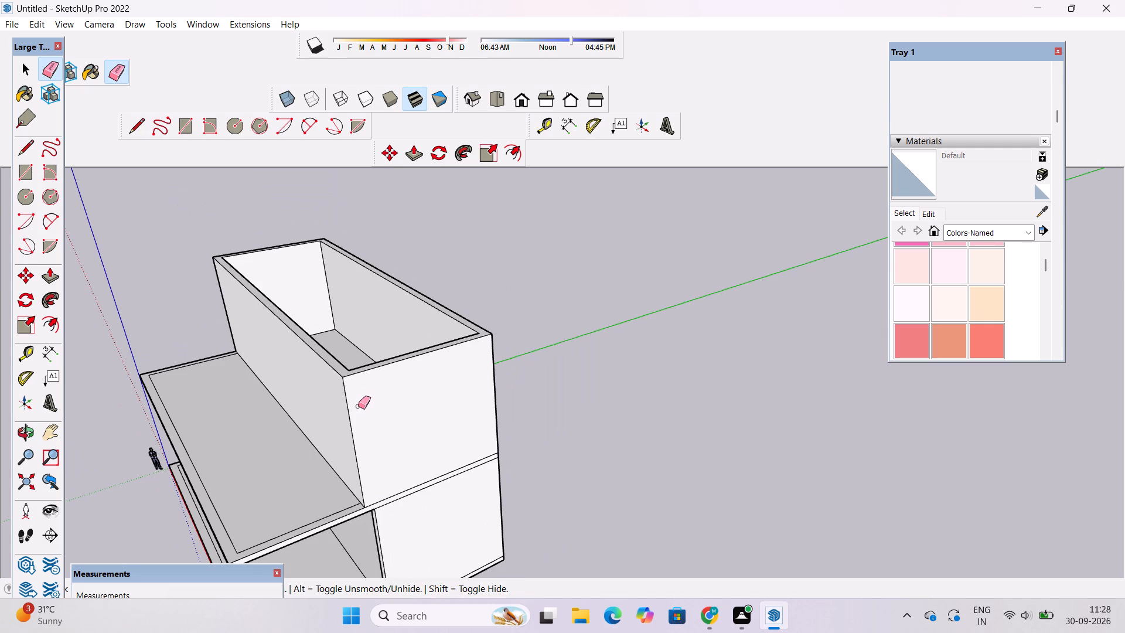
Examine the cleaned-up upper storey and the whole building from the front, side and above.
{"action": "key", "text": "o"}
{"action": "scroll", "coordinate": [370, 416], "scroll_direction": "down", "scroll_amount": 3}
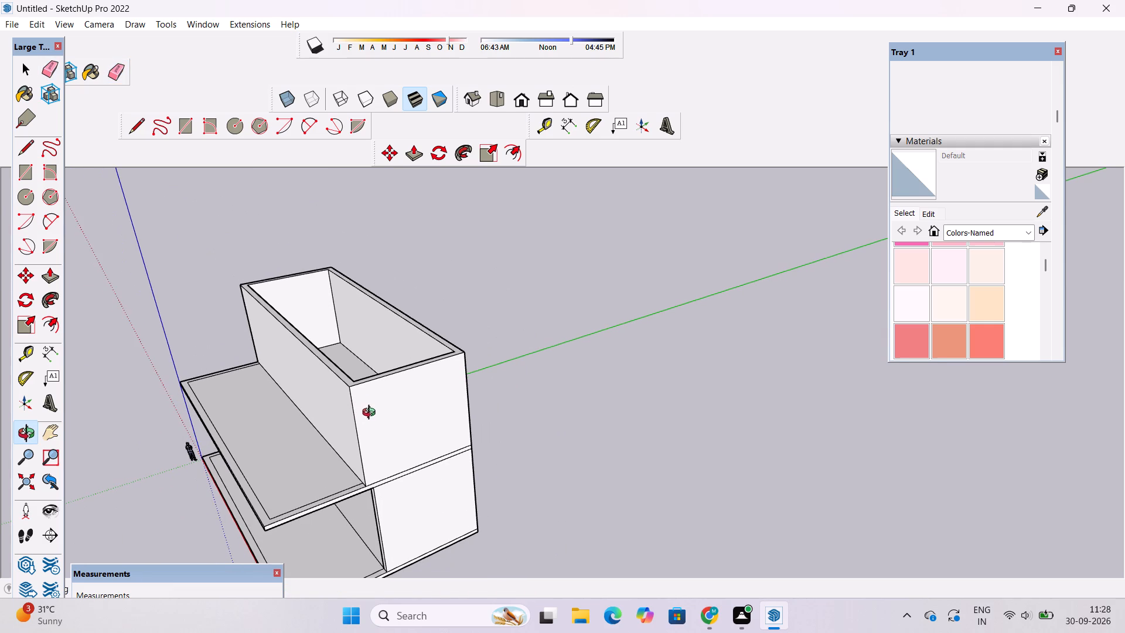
{"action": "scroll", "coordinate": [354, 391], "scroll_direction": "down", "scroll_amount": 5}
{"action": "left_click_drag", "start_coordinate": [311, 430], "coordinate": [483, 418]}
{"action": "scroll", "coordinate": [446, 427], "scroll_direction": "down", "scroll_amount": 6}
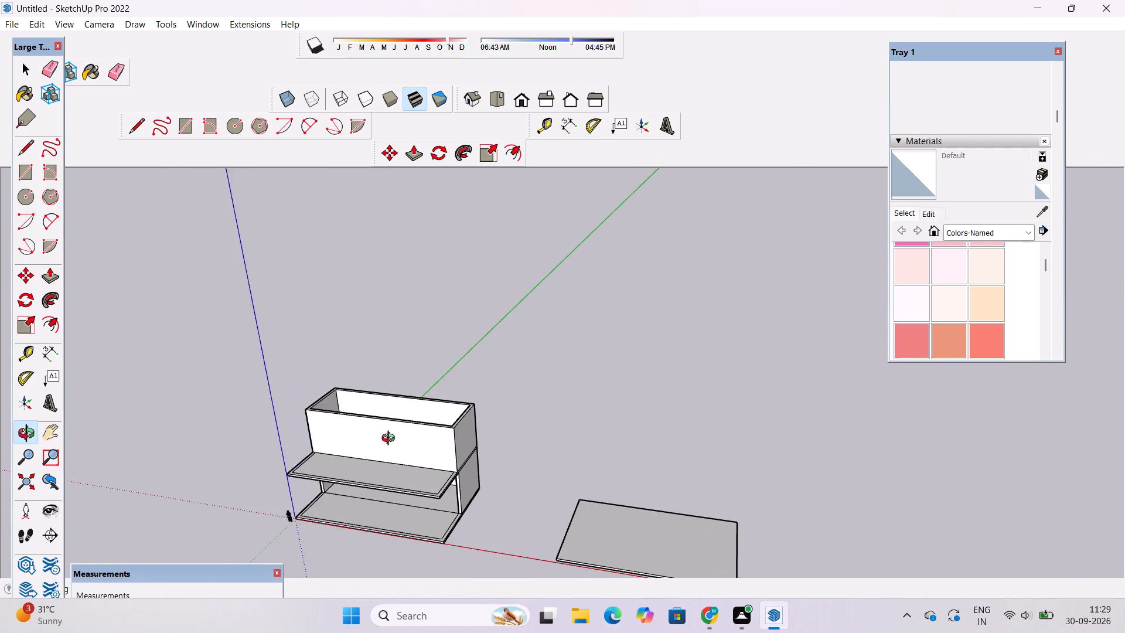
{"action": "left_click_drag", "start_coordinate": [392, 449], "coordinate": [422, 500]}
{"action": "left_click_drag", "start_coordinate": [395, 510], "coordinate": [459, 458]}
{"action": "left_click_drag", "start_coordinate": [438, 489], "coordinate": [486, 410], "text": "shift"}
{"action": "left_click_drag", "start_coordinate": [476, 453], "coordinate": [446, 367]}
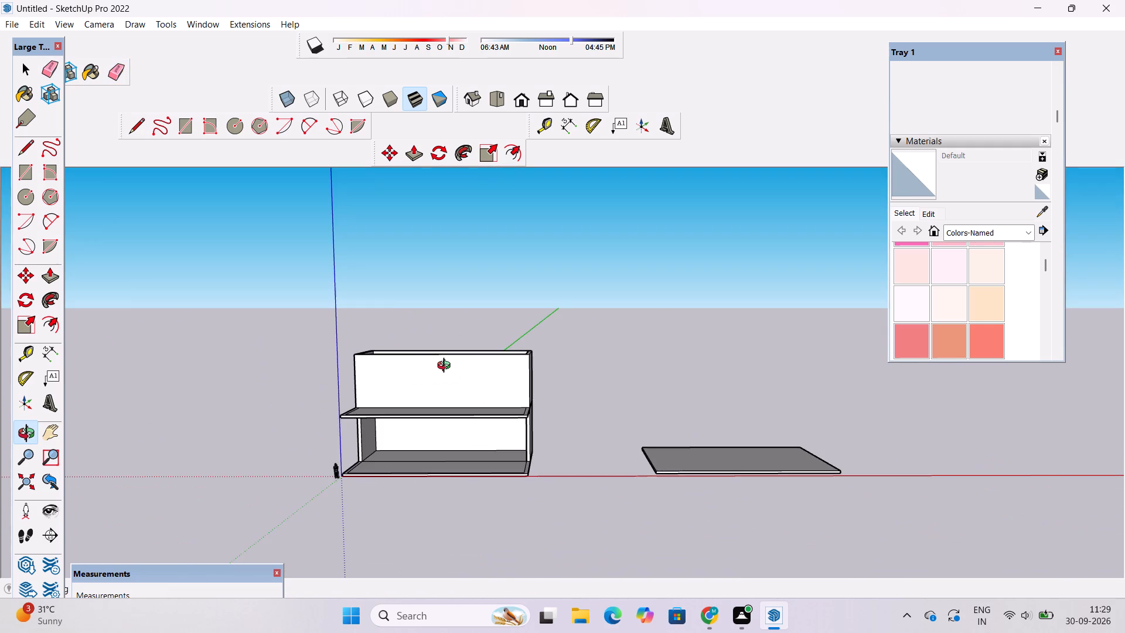
{"action": "left_click_drag", "start_coordinate": [446, 367], "coordinate": [445, 365]}
{"action": "scroll", "coordinate": [428, 376], "scroll_direction": "down", "scroll_amount": 3}
{"action": "left_click_drag", "start_coordinate": [376, 391], "coordinate": [446, 378], "text": "shift"}
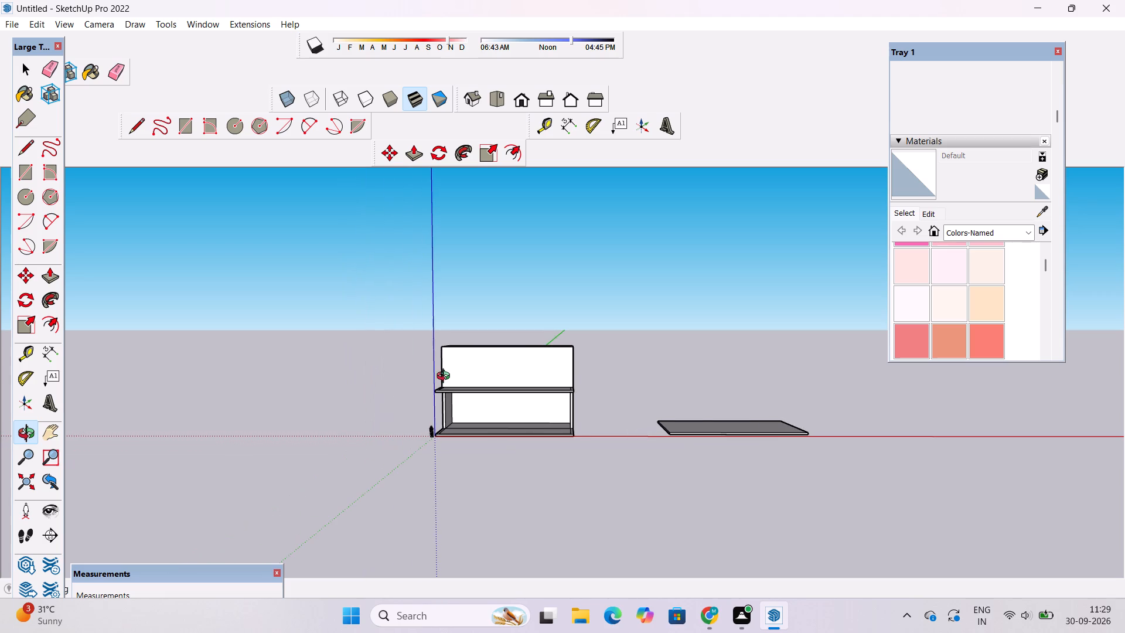
{"action": "left_click_drag", "start_coordinate": [450, 370], "coordinate": [463, 476]}
{"action": "scroll", "coordinate": [483, 350], "scroll_direction": "up", "scroll_amount": 4}
{"action": "left_click_drag", "start_coordinate": [449, 387], "coordinate": [531, 397]}
{"action": "left_click_drag", "start_coordinate": [535, 401], "coordinate": [436, 443]}
{"action": "left_click_drag", "start_coordinate": [446, 446], "coordinate": [521, 446]}
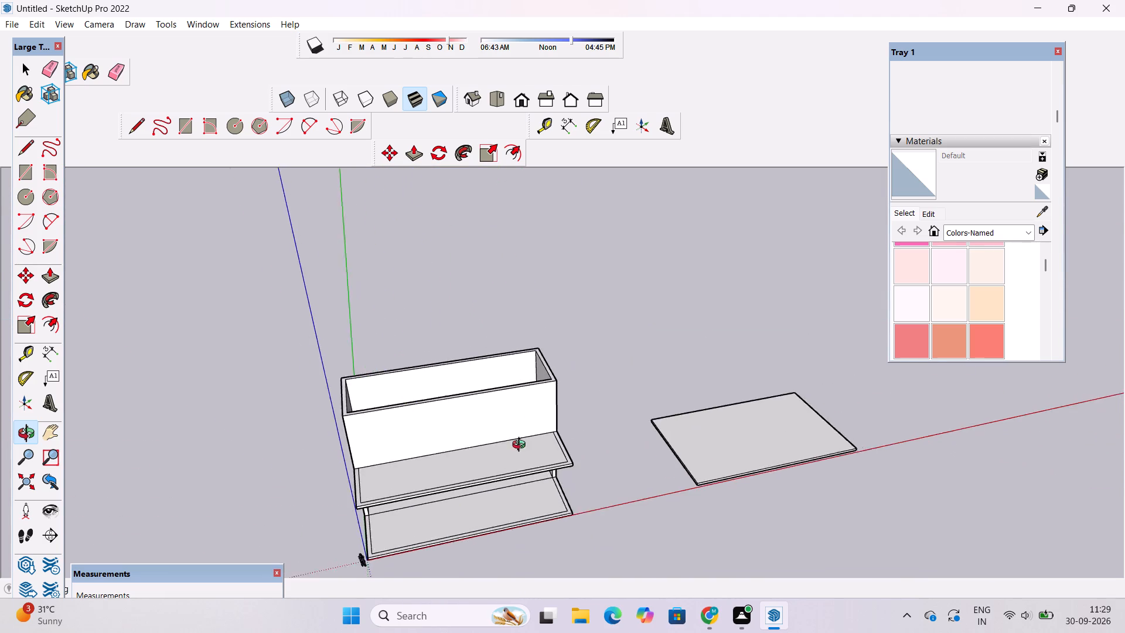
{"action": "left_click_drag", "start_coordinate": [521, 446], "coordinate": [604, 458]}
{"action": "left_click_drag", "start_coordinate": [604, 458], "coordinate": [551, 458]}
Copy the spare slab from beside the building onto the upper-storey walls, matching its bottom rear corner to the walls' top rear corner.
{"action": "key", "text": "space"}
{"action": "scroll", "coordinate": [608, 401], "scroll_direction": "up", "scroll_amount": 4}
{"action": "left_click", "coordinate": [605, 401]}
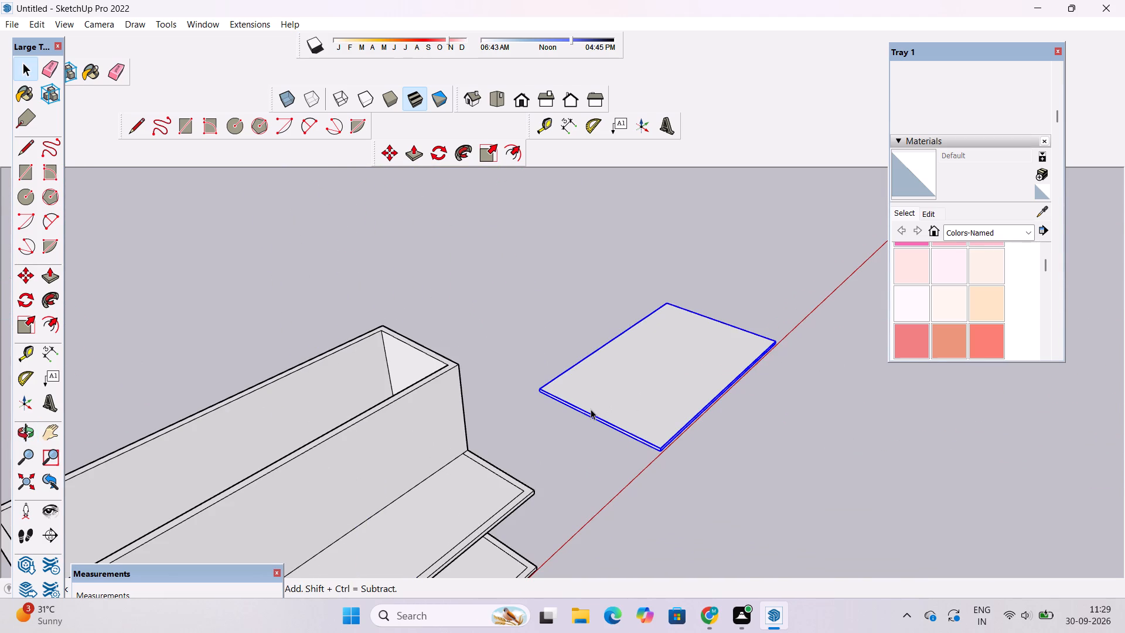
{"action": "key", "text": "comma"}
{"action": "key", "text": "m"}
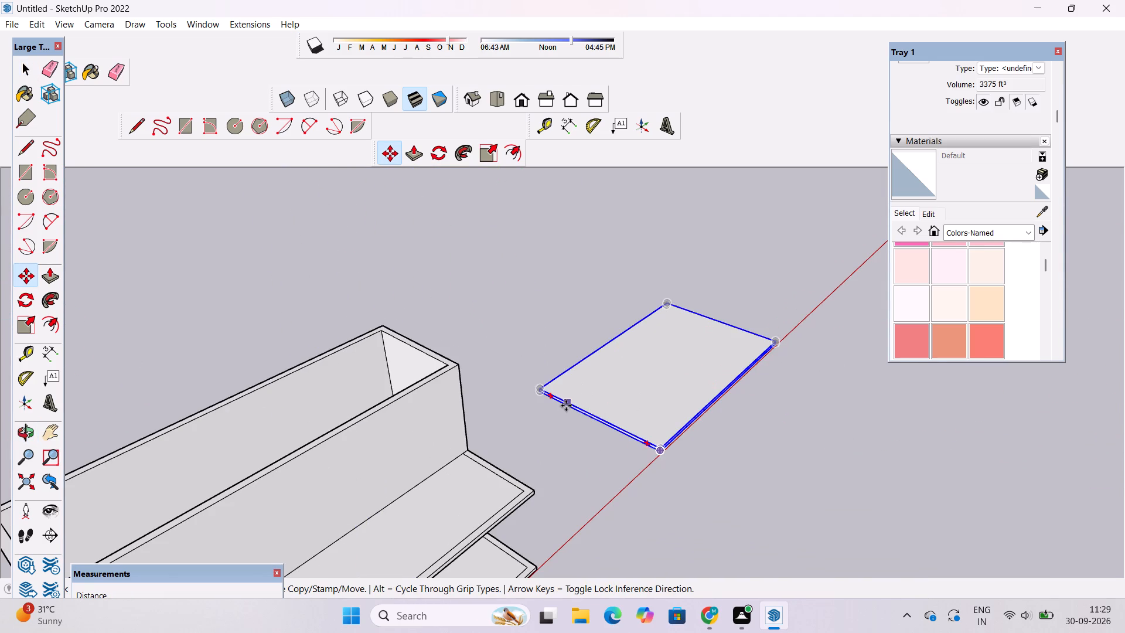
{"action": "scroll", "coordinate": [499, 429], "scroll_direction": "up", "scroll_amount": 8}
{"action": "scroll", "coordinate": [488, 421], "scroll_direction": "down", "scroll_amount": 1}
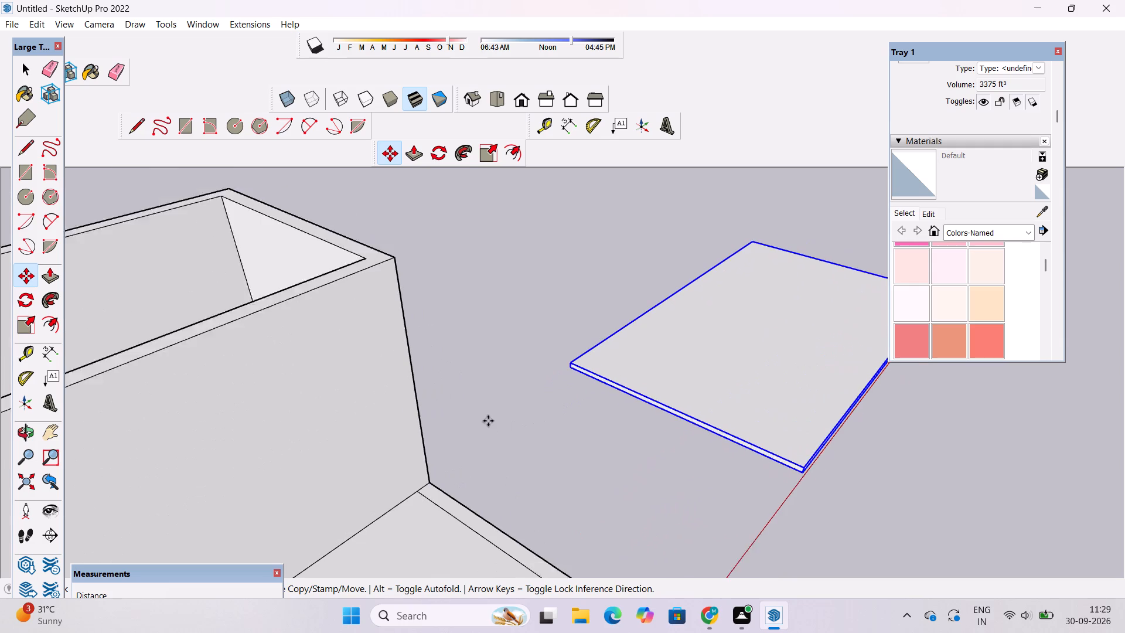
{"action": "scroll", "coordinate": [488, 421], "scroll_direction": "down", "scroll_amount": 8}
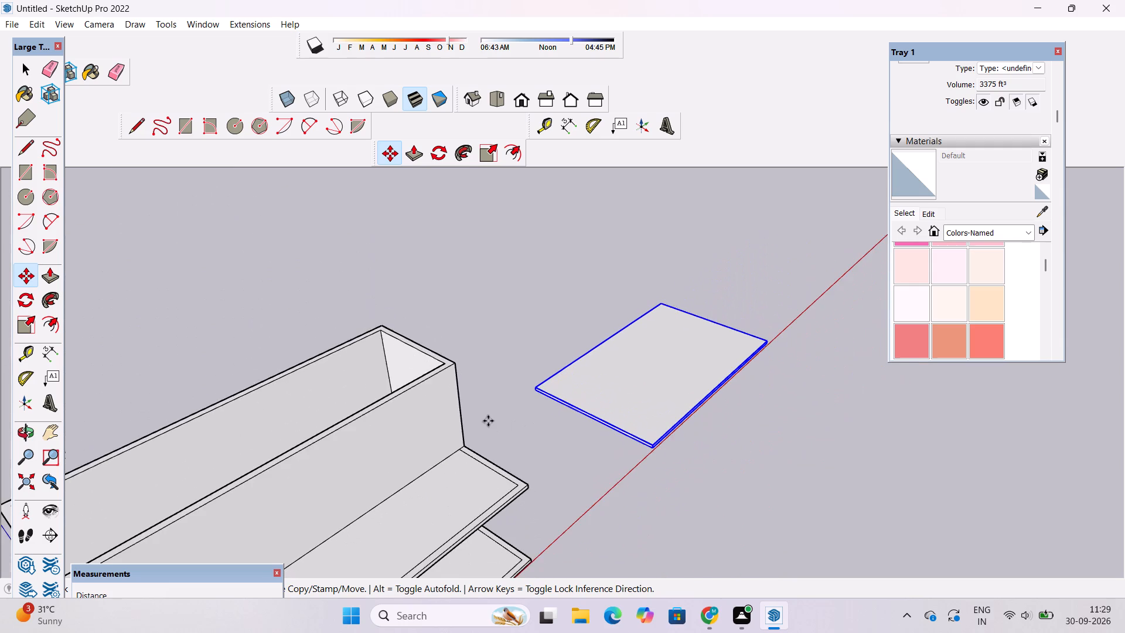
{"action": "scroll", "coordinate": [496, 415], "scroll_direction": "down", "scroll_amount": 3}
{"action": "scroll", "coordinate": [521, 399], "scroll_direction": "up", "scroll_amount": 20}
{"action": "scroll", "coordinate": [521, 399], "scroll_direction": "up", "scroll_amount": 2}
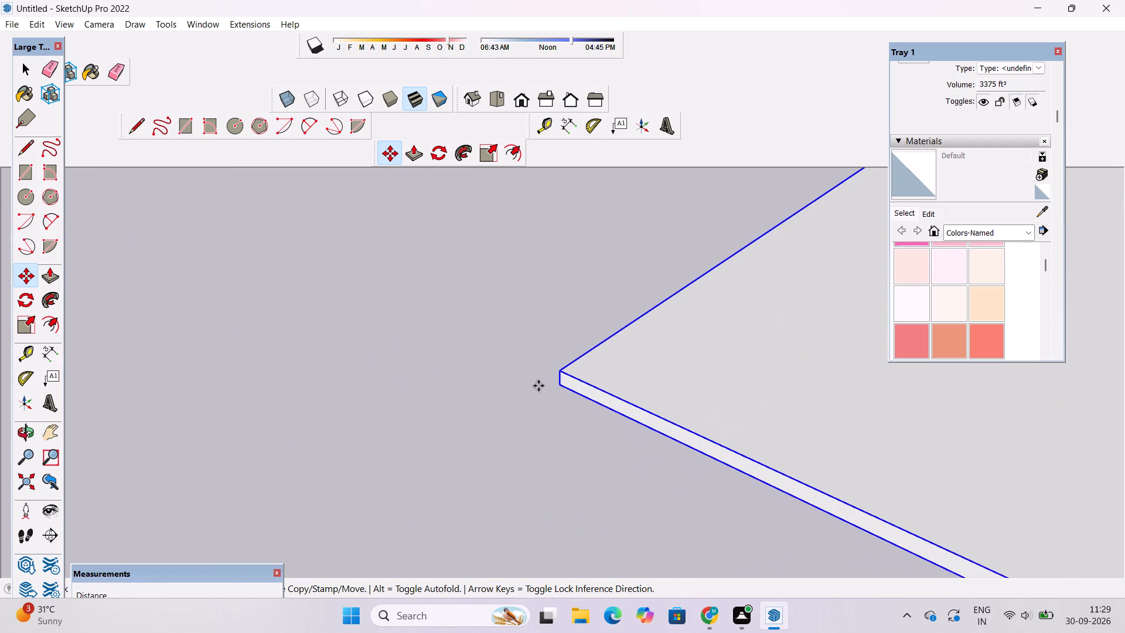
{"action": "scroll", "coordinate": [538, 386], "scroll_direction": "up", "scroll_amount": 5}
{"action": "left_click", "coordinate": [573, 385]}
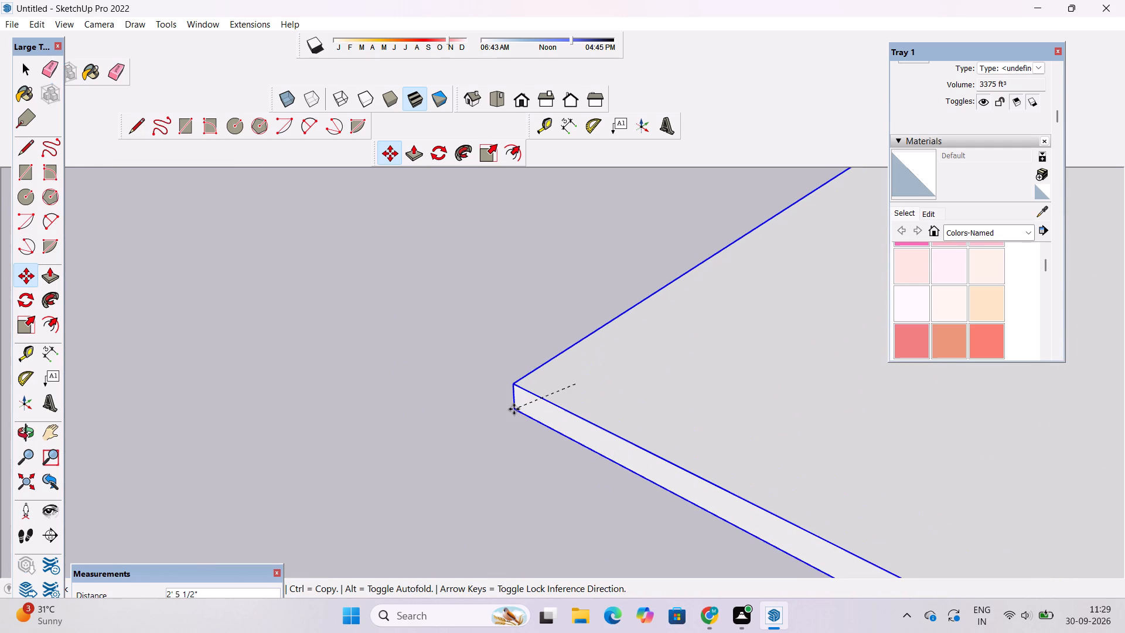
{"action": "scroll", "coordinate": [517, 407], "scroll_direction": "down", "scroll_amount": 10}
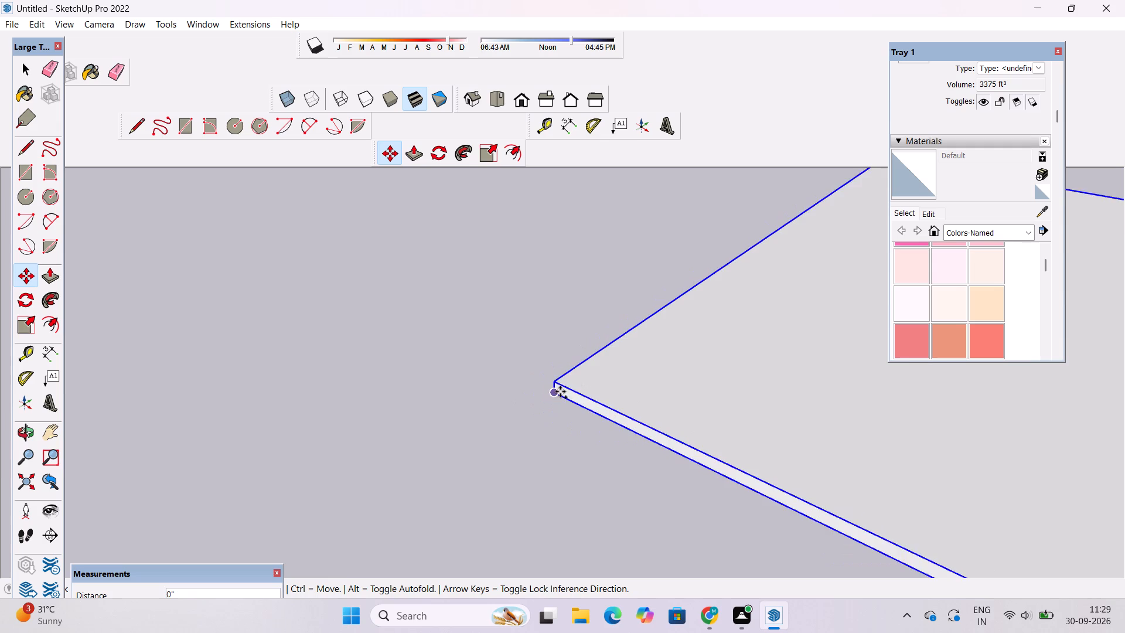
{"action": "scroll", "coordinate": [560, 392], "scroll_direction": "down", "scroll_amount": 19}
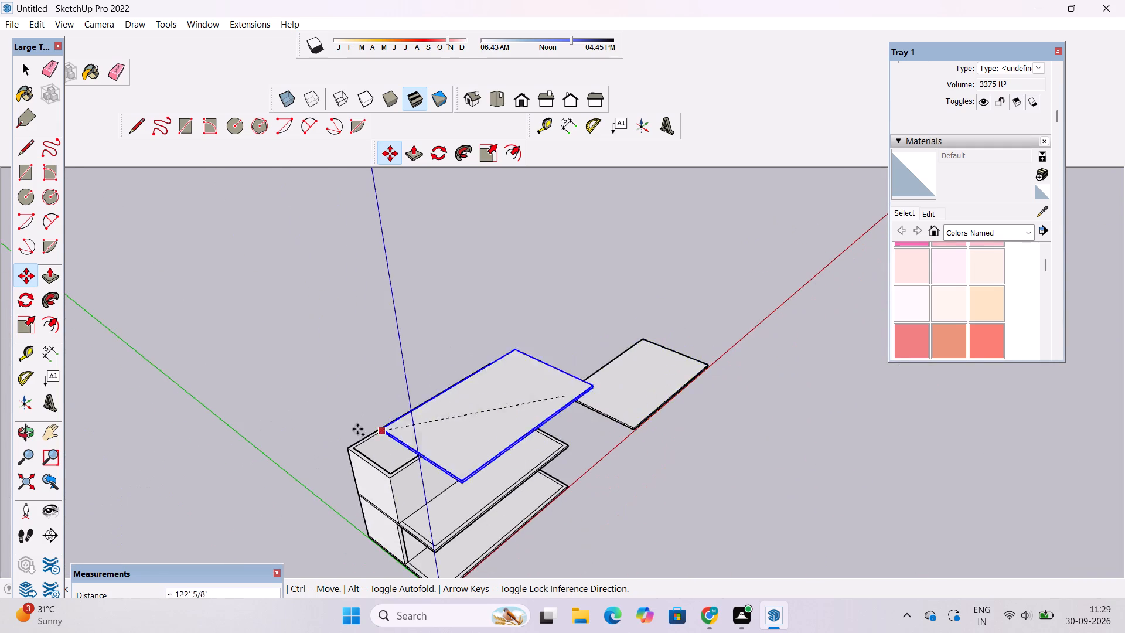
{"action": "scroll", "coordinate": [328, 431], "scroll_direction": "up", "scroll_amount": 15}
{"action": "scroll", "coordinate": [244, 397], "scroll_direction": "down", "scroll_amount": 5}
{"action": "scroll", "coordinate": [277, 460], "scroll_direction": "up", "scroll_amount": 2}
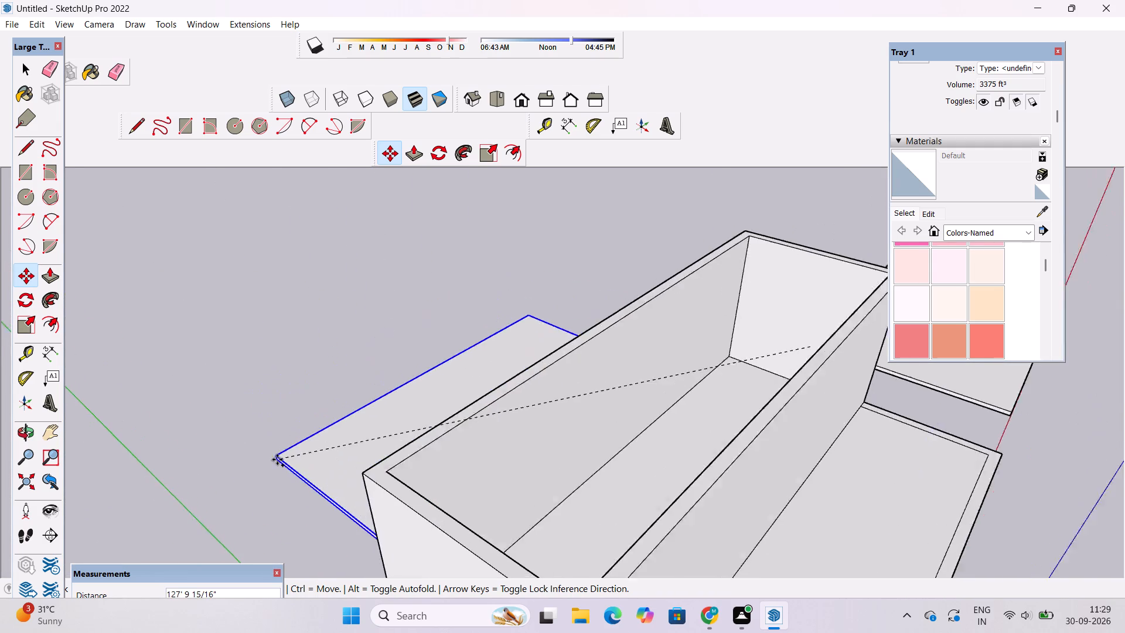
{"action": "scroll", "coordinate": [277, 460], "scroll_direction": "up", "scroll_amount": 2}
{"action": "scroll", "coordinate": [279, 451], "scroll_direction": "down", "scroll_amount": 11}
{"action": "scroll", "coordinate": [370, 474], "scroll_direction": "up", "scroll_amount": 6}
{"action": "scroll", "coordinate": [224, 453], "scroll_direction": "up", "scroll_amount": 5}
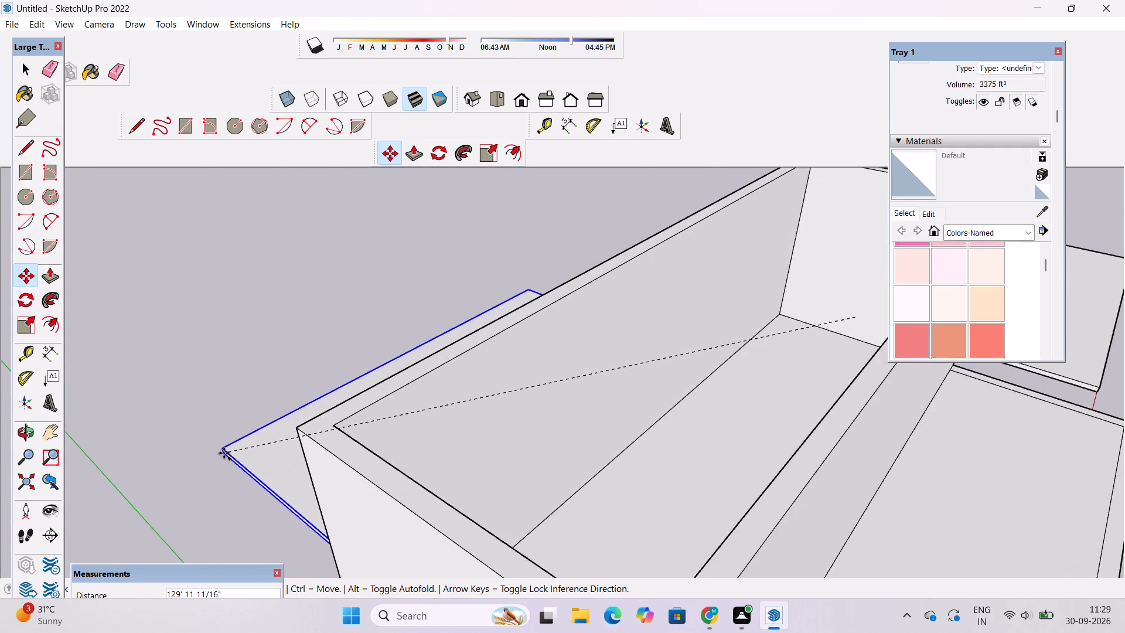
{"action": "scroll", "coordinate": [293, 433], "scroll_direction": "up", "scroll_amount": 5}
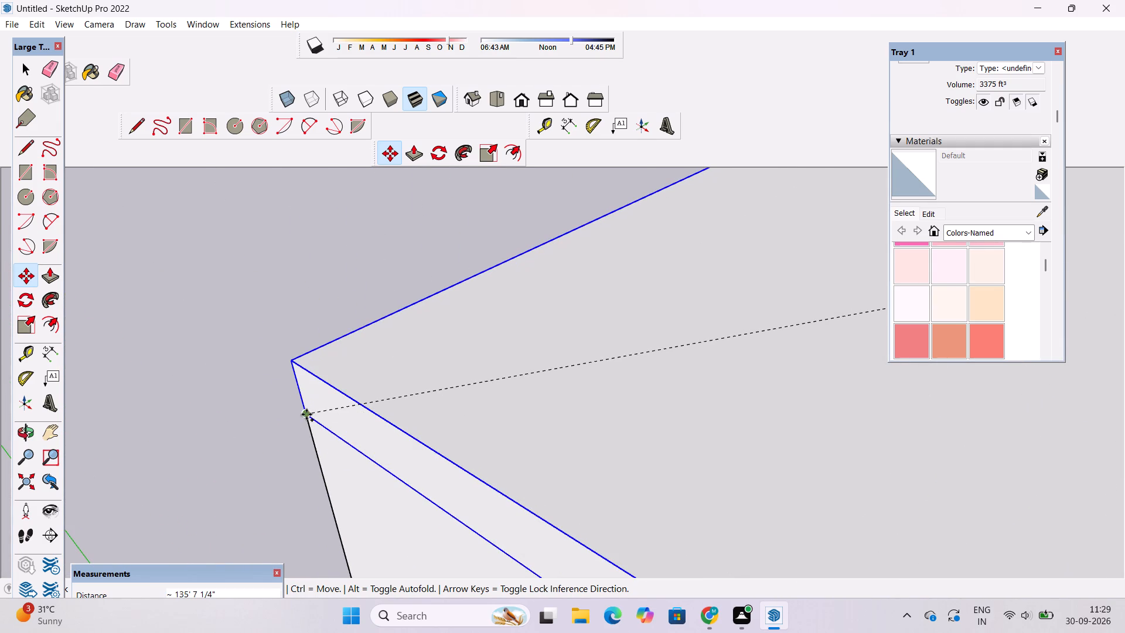
{"action": "left_click", "coordinate": [304, 413]}
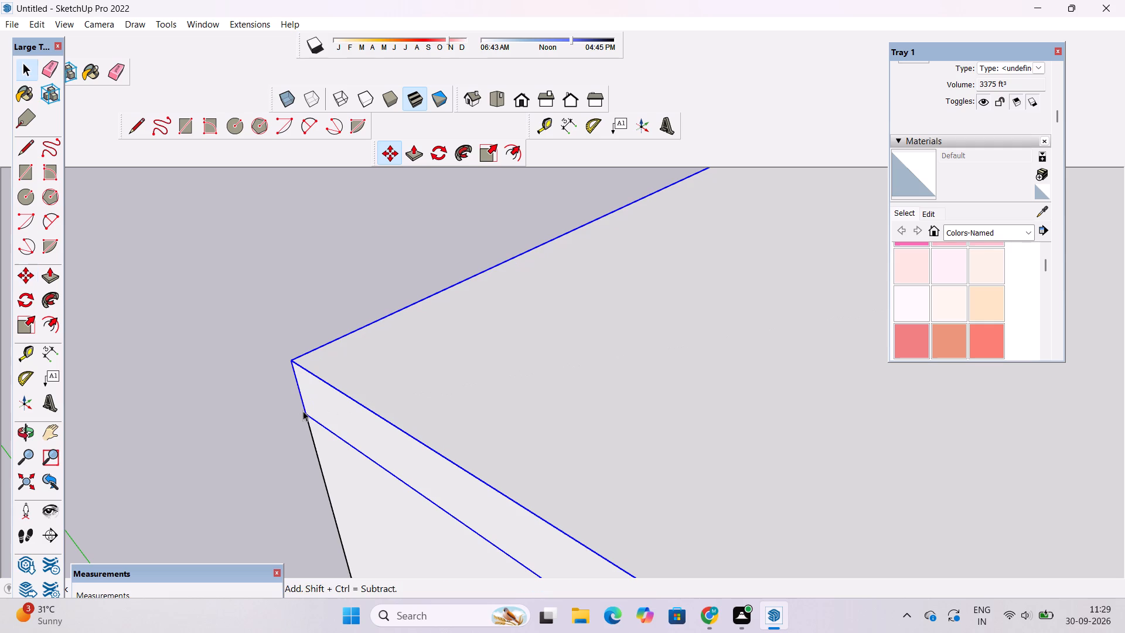
{"action": "key", "text": "space"}
{"action": "key", "text": "space"}
Explode the copied roof slab group on top of the upper storey into loose geometry and clear the selection.
{"action": "key", "text": "o"}
{"action": "scroll", "coordinate": [236, 401], "scroll_direction": "down", "scroll_amount": 11}
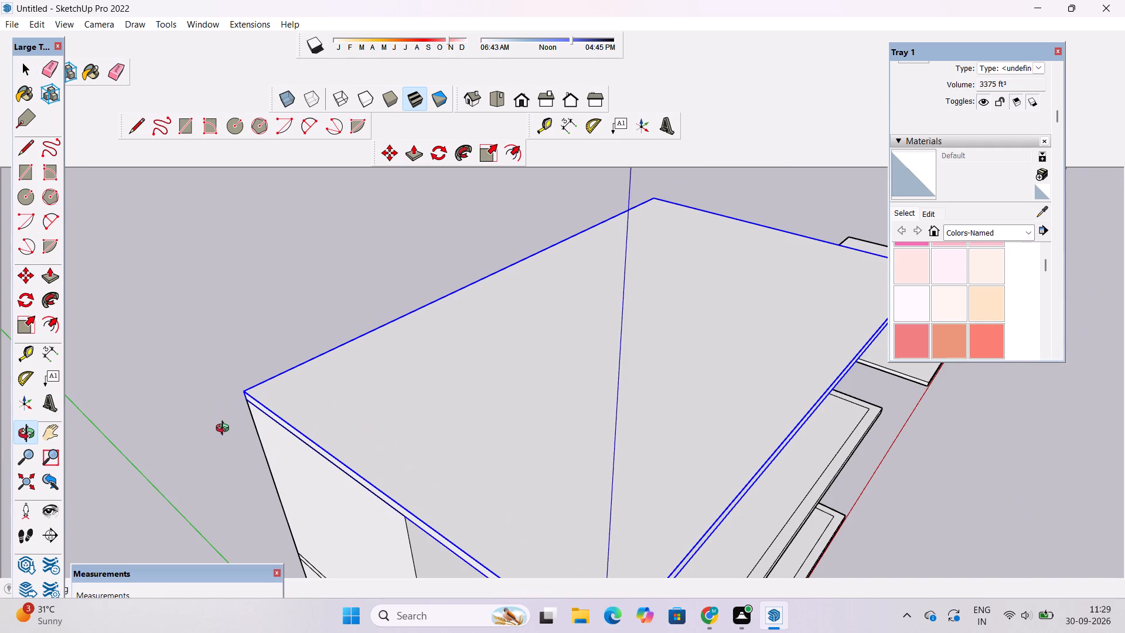
{"action": "scroll", "coordinate": [224, 431], "scroll_direction": "down", "scroll_amount": 5}
{"action": "left_click_drag", "start_coordinate": [369, 409], "coordinate": [300, 410]}
{"action": "left_click_drag", "start_coordinate": [333, 411], "coordinate": [335, 314], "text": "shift"}
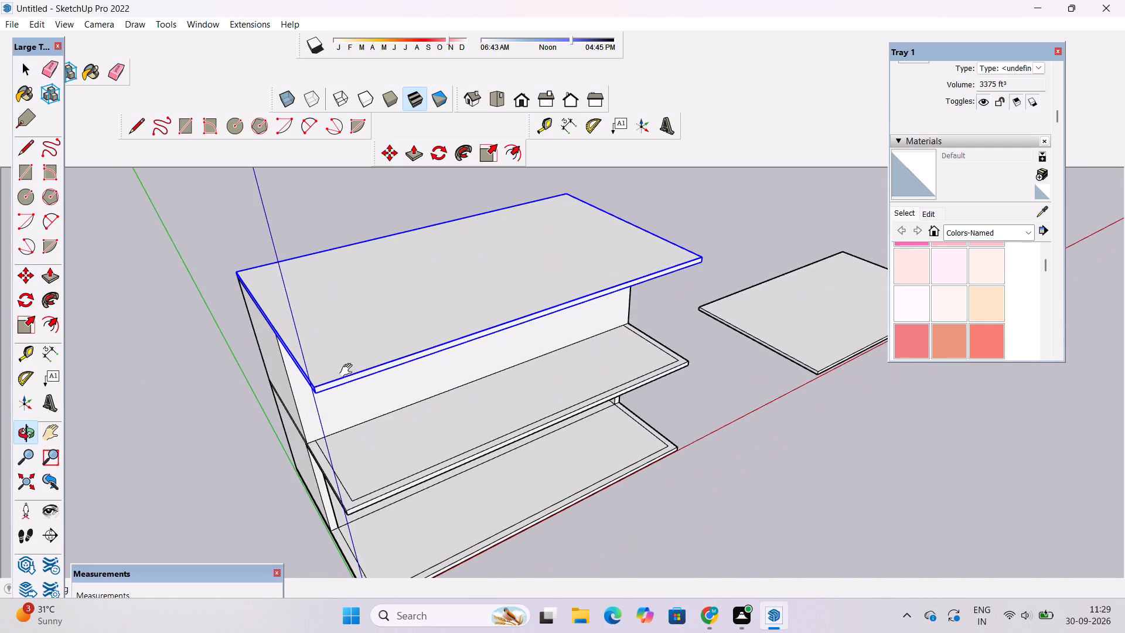
{"action": "scroll", "coordinate": [349, 370], "scroll_direction": "up", "scroll_amount": 4, "text": "shift"}
{"action": "left_click_drag", "start_coordinate": [347, 396], "coordinate": [347, 407], "text": "shift"}
{"action": "left_click_drag", "start_coordinate": [347, 408], "coordinate": [396, 395]}
{"action": "key", "text": "space"}
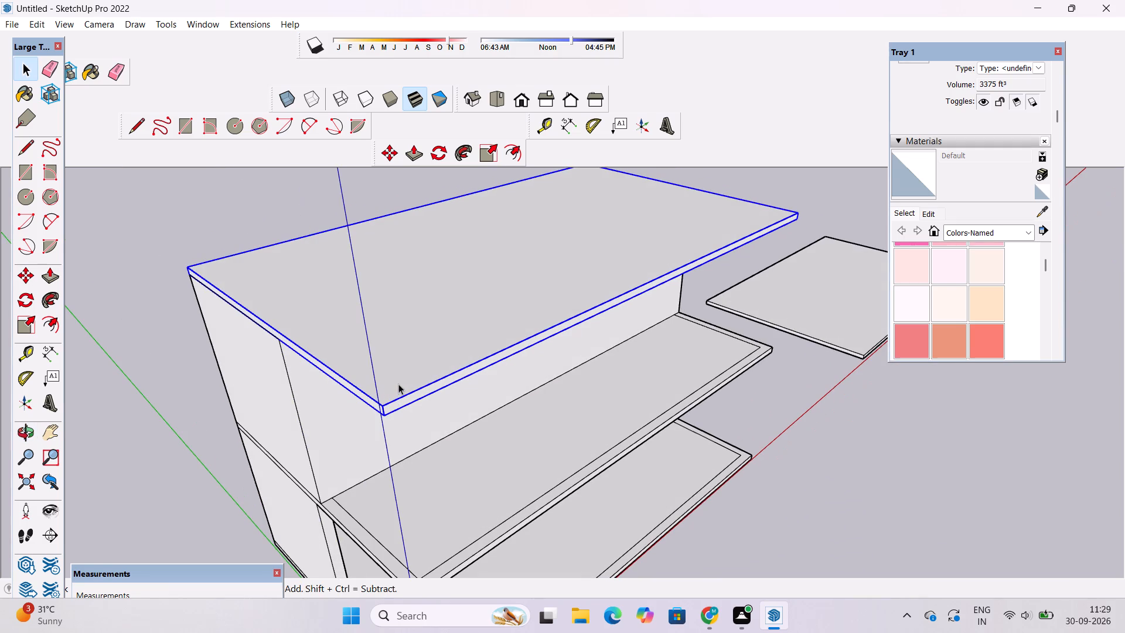
{"action": "right_click", "coordinate": [400, 383]}
{"action": "left_click", "coordinate": [439, 220]}
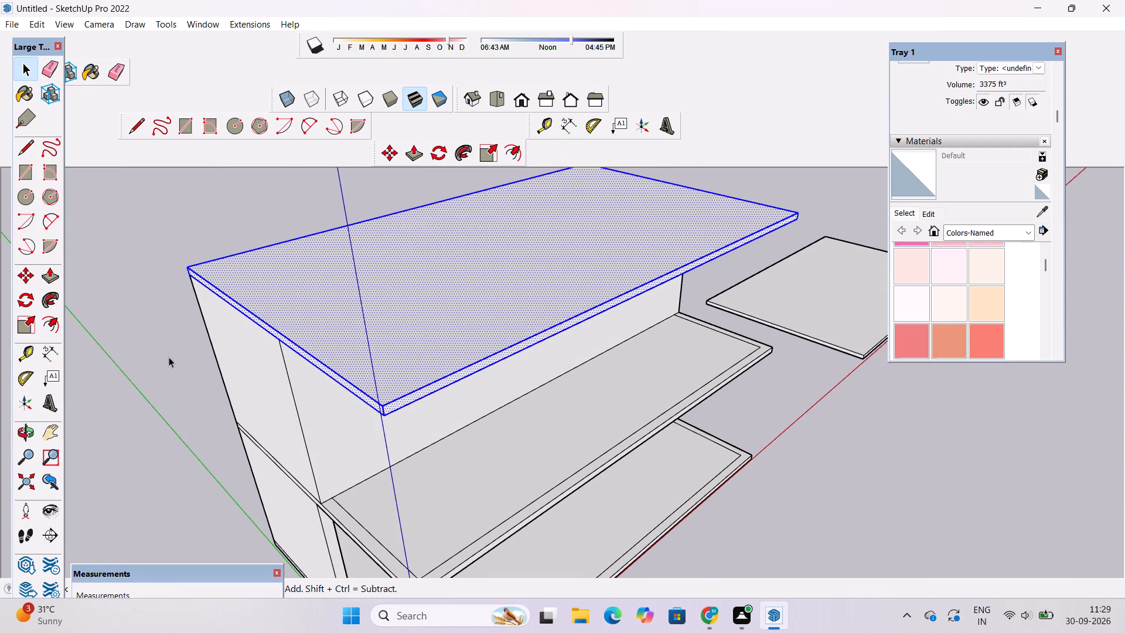
{"action": "left_click", "coordinate": [157, 369]}
Examine the roofed building from several angles, checking the roof slab's overhang against the front wall and the lower slabs.
{"action": "key", "text": "o"}
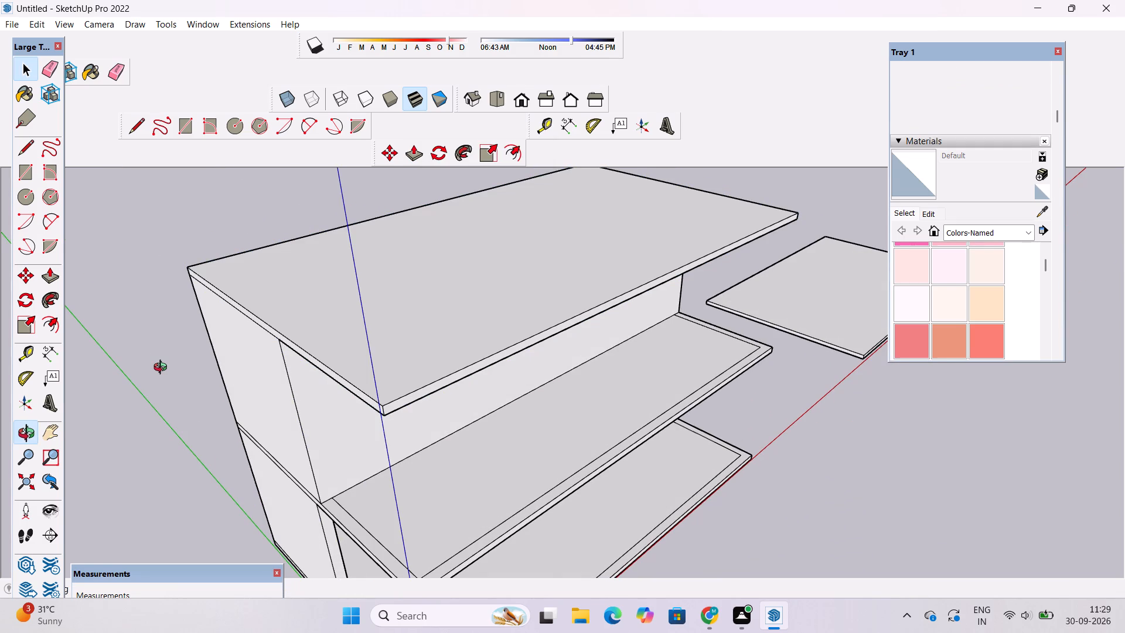
{"action": "scroll", "coordinate": [163, 369], "scroll_direction": "down", "scroll_amount": 4}
{"action": "left_click_drag", "start_coordinate": [237, 394], "coordinate": [238, 364]}
{"action": "scroll", "coordinate": [235, 365], "scroll_direction": "down", "scroll_amount": 4}
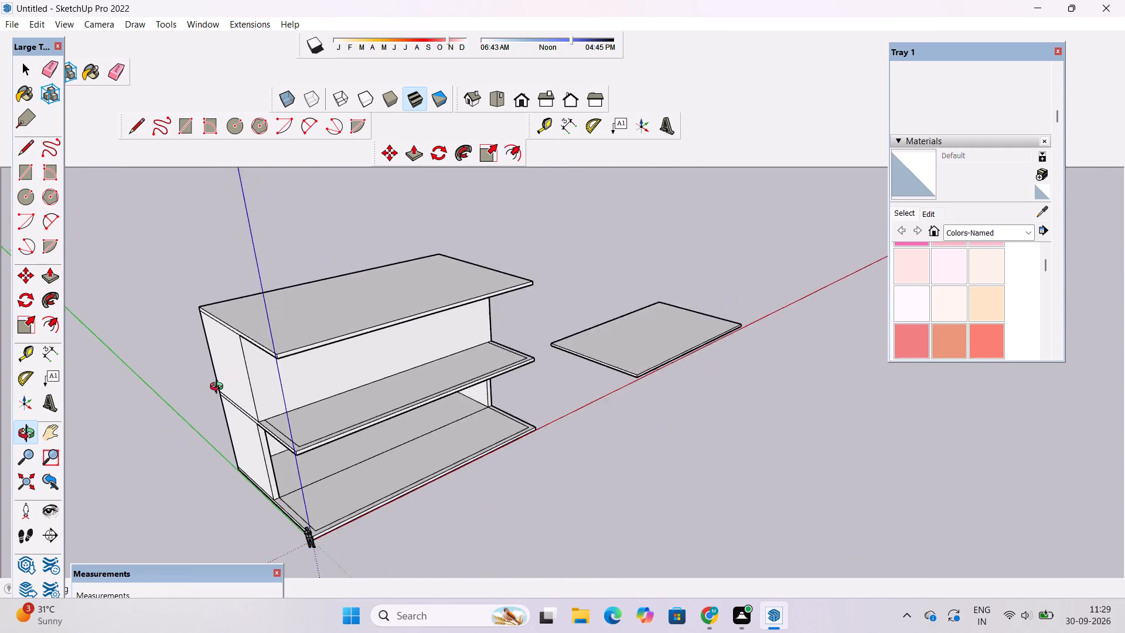
{"action": "scroll", "coordinate": [219, 388], "scroll_direction": "down", "scroll_amount": 4}
{"action": "scroll", "coordinate": [219, 389], "scroll_direction": "up", "scroll_amount": 4}
{"action": "scroll", "coordinate": [219, 389], "scroll_direction": "down", "scroll_amount": 5}
{"action": "scroll", "coordinate": [219, 389], "scroll_direction": "up", "scroll_amount": 3}
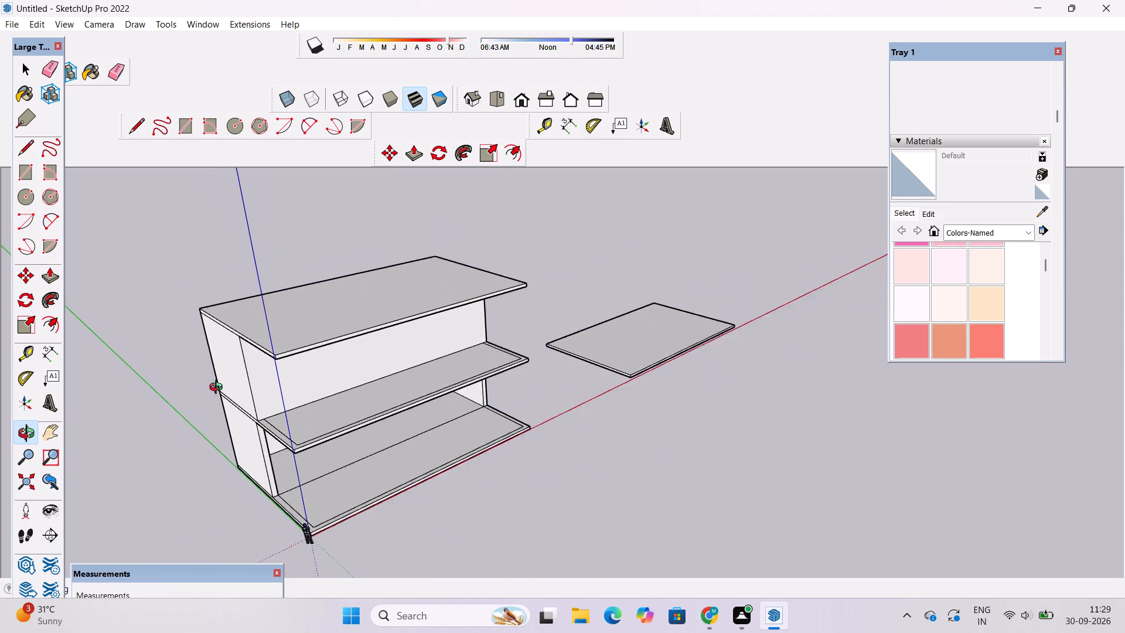
{"action": "scroll", "coordinate": [219, 389], "scroll_direction": "up", "scroll_amount": 12}
{"action": "left_click_drag", "start_coordinate": [462, 385], "coordinate": [240, 378]}
{"action": "scroll", "coordinate": [240, 378], "scroll_direction": "down", "scroll_amount": 6}
{"action": "scroll", "coordinate": [240, 378], "scroll_direction": "up", "scroll_amount": 1}
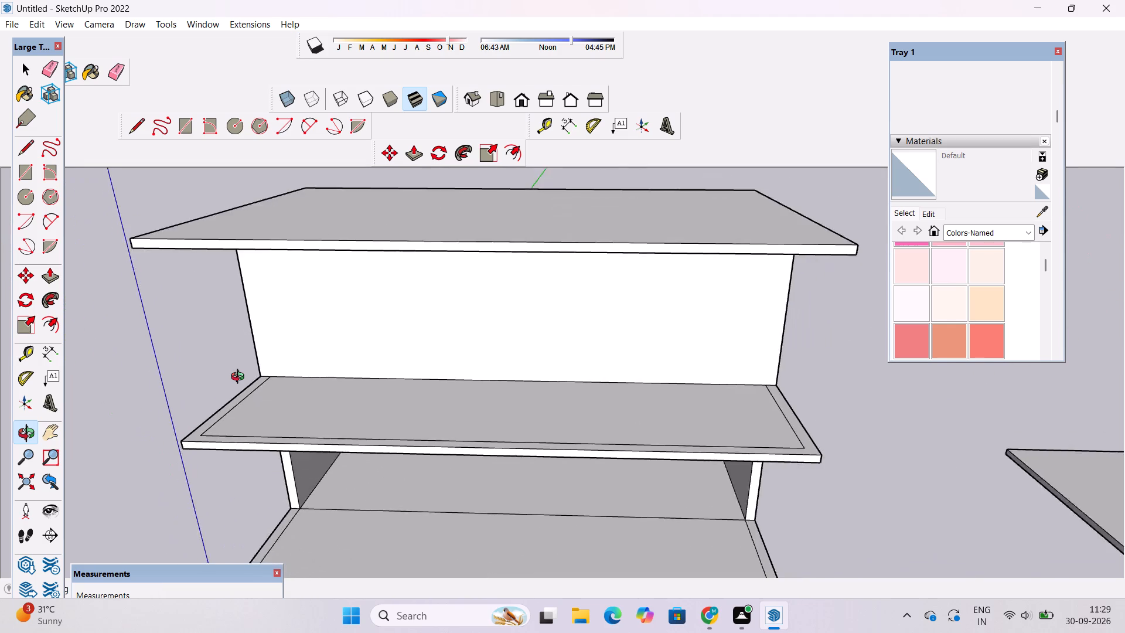
{"action": "scroll", "coordinate": [240, 378], "scroll_direction": "down", "scroll_amount": 5}
{"action": "left_click_drag", "start_coordinate": [210, 407], "coordinate": [267, 368]}
{"action": "scroll", "coordinate": [260, 375], "scroll_direction": "down", "scroll_amount": 2}
{"action": "left_click_drag", "start_coordinate": [260, 375], "coordinate": [238, 414], "text": "shift"}
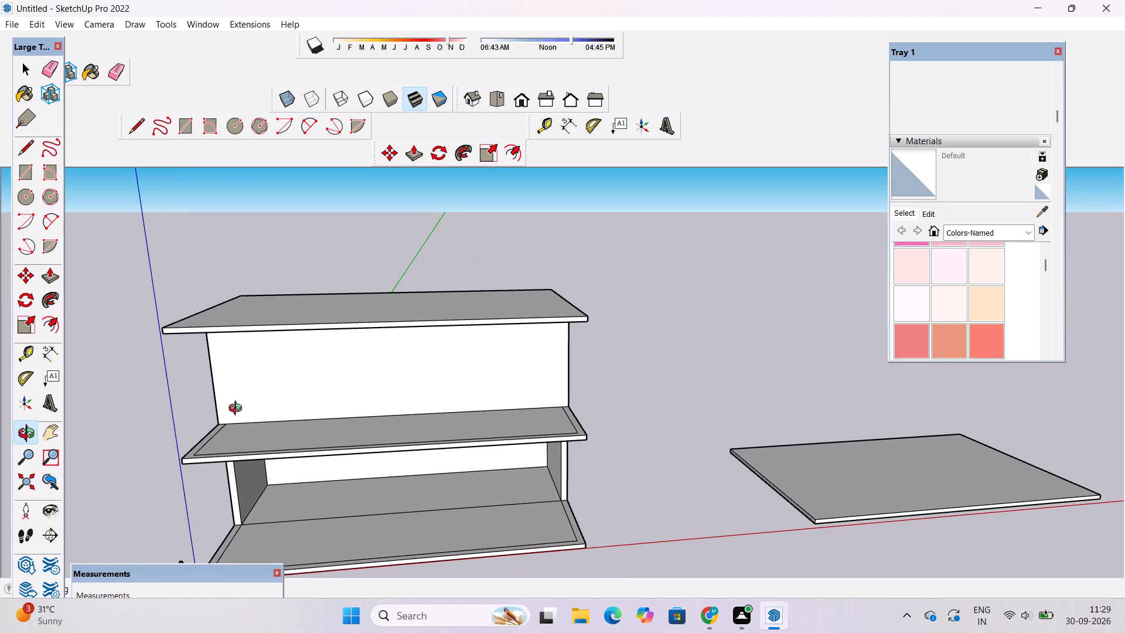
{"action": "scroll", "coordinate": [238, 410], "scroll_direction": "down", "scroll_amount": 2}
{"action": "left_click_drag", "start_coordinate": [238, 410], "coordinate": [213, 429], "text": "shift"}
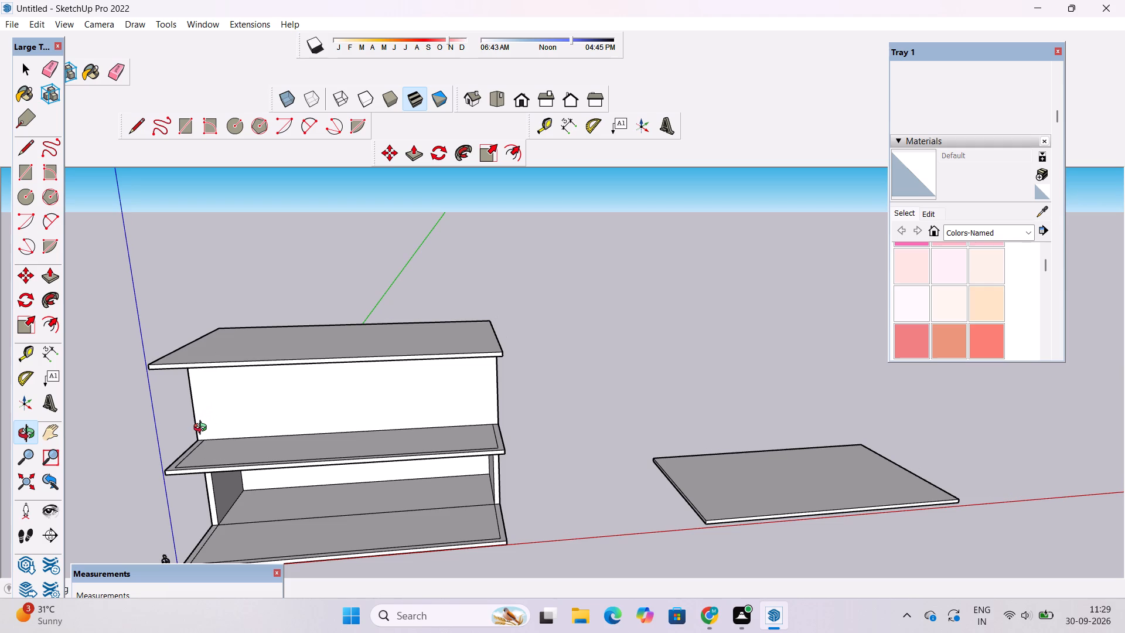
{"action": "scroll", "coordinate": [203, 442], "scroll_direction": "down", "scroll_amount": 1}
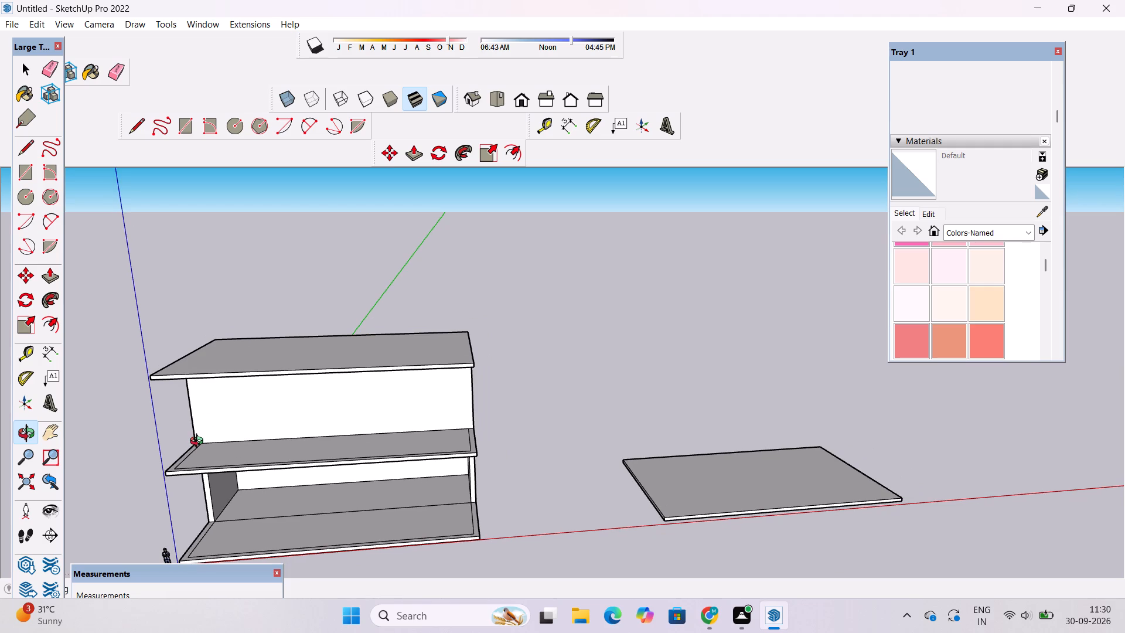
{"action": "scroll", "coordinate": [206, 426], "scroll_direction": "up", "scroll_amount": 1}
{"action": "scroll", "coordinate": [209, 434], "scroll_direction": "down", "scroll_amount": 2}
{"action": "left_click_drag", "start_coordinate": [210, 435], "coordinate": [271, 433], "text": "shift"}
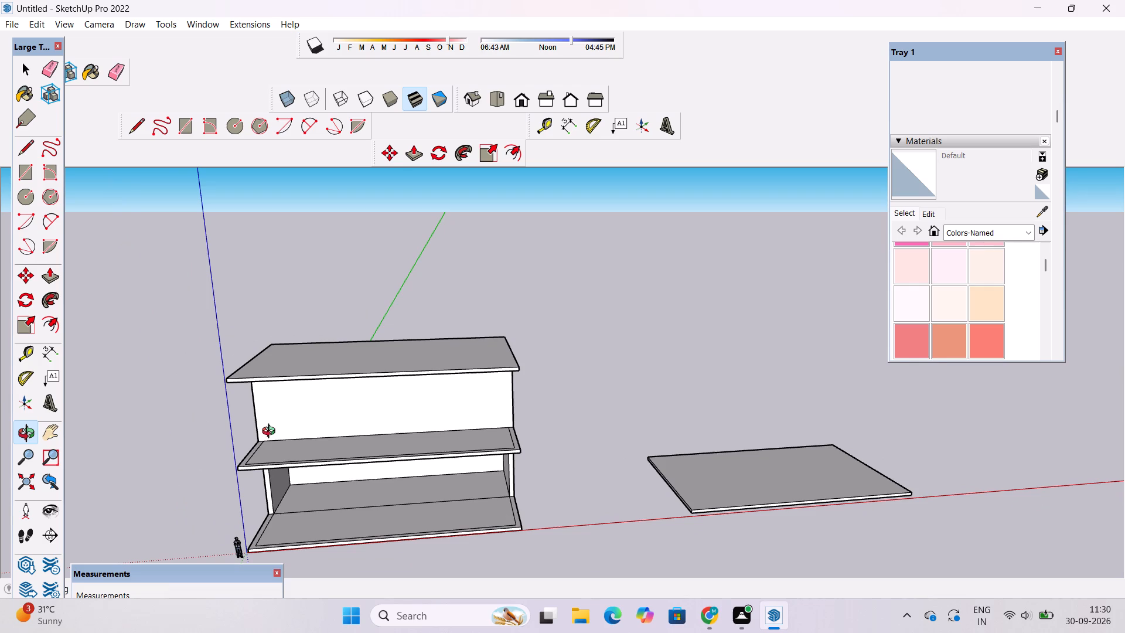
{"action": "scroll", "coordinate": [277, 420], "scroll_direction": "down", "scroll_amount": 1}
{"action": "left_click_drag", "start_coordinate": [277, 420], "coordinate": [276, 427]}
{"action": "scroll", "coordinate": [275, 427], "scroll_direction": "down", "scroll_amount": 4}
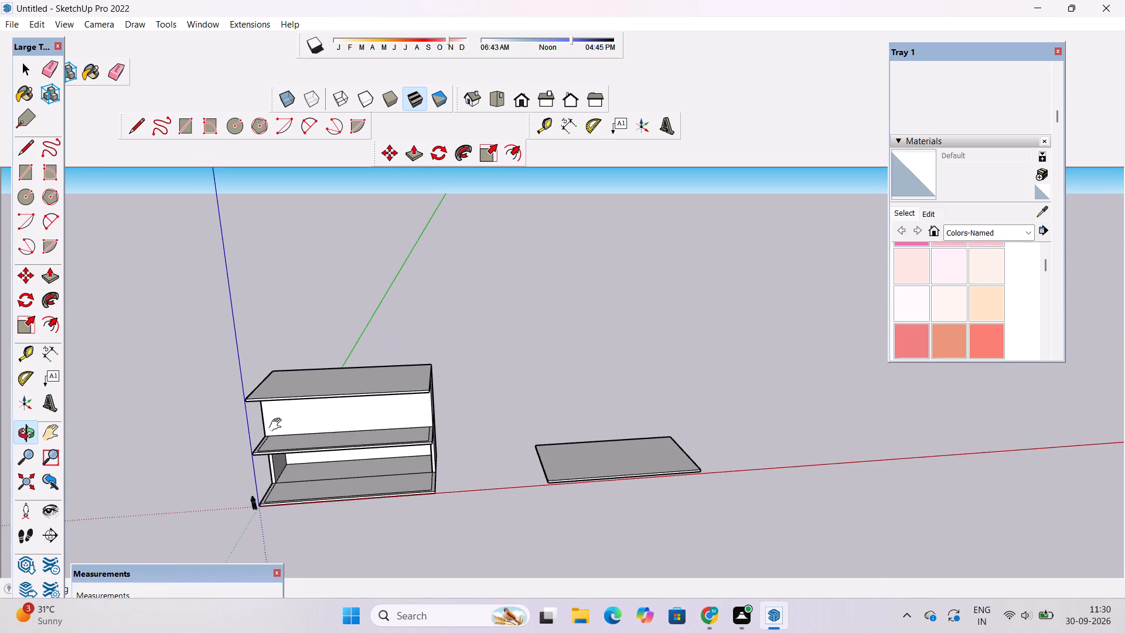
{"action": "left_click_drag", "start_coordinate": [278, 425], "coordinate": [222, 443], "text": "shift"}
{"action": "scroll", "coordinate": [234, 452], "scroll_direction": "up", "scroll_amount": 2}
{"action": "scroll", "coordinate": [234, 452], "scroll_direction": "down", "scroll_amount": 3}
{"action": "scroll", "coordinate": [248, 452], "scroll_direction": "up", "scroll_amount": 11}
{"action": "left_click_drag", "start_coordinate": [213, 455], "coordinate": [257, 422]}
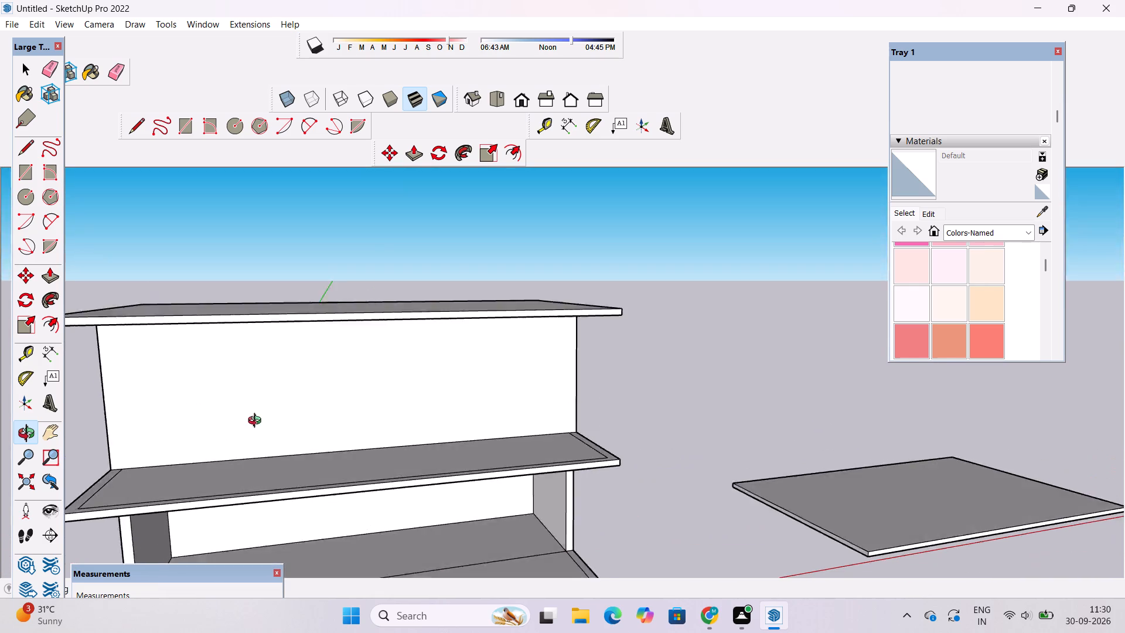
Examine the roofed building from the front, the origin-side end and above, comparing the slabs and upper-storey walls.
{"action": "left_click_drag", "start_coordinate": [257, 422], "coordinate": [299, 393]}
{"action": "double_click", "coordinate": [299, 393]}
{"action": "left_click_drag", "start_coordinate": [318, 417], "coordinate": [338, 441]}
{"action": "left_click_drag", "start_coordinate": [342, 450], "coordinate": [343, 414], "text": "shift"}
{"action": "left_click_drag", "start_coordinate": [521, 373], "coordinate": [478, 384]}
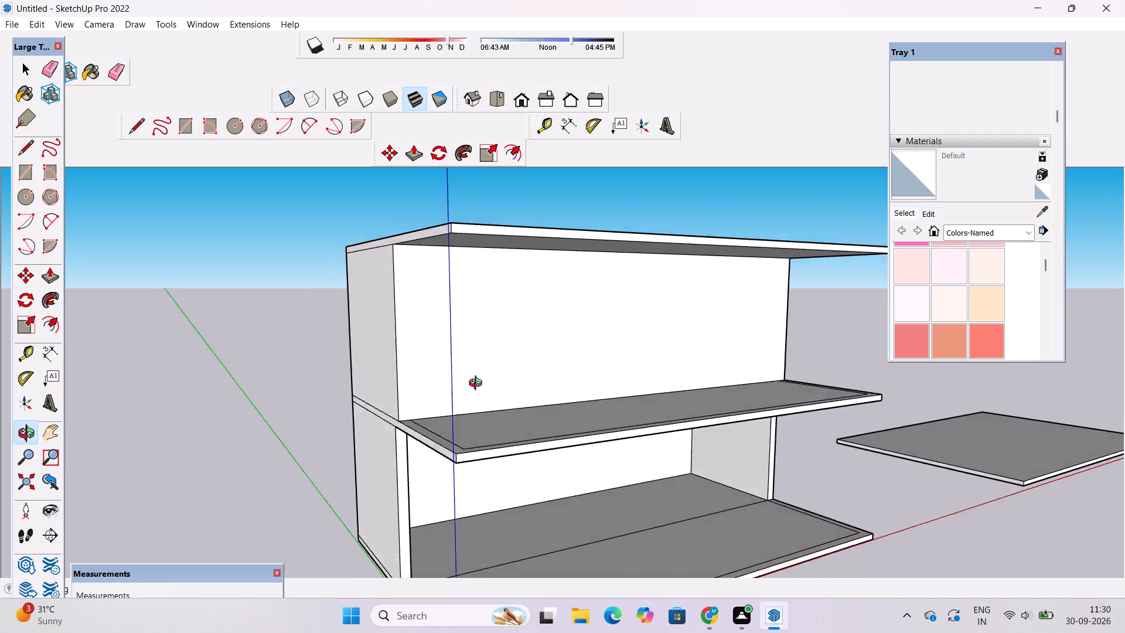
{"action": "left_click_drag", "start_coordinate": [478, 384], "coordinate": [411, 396]}
{"action": "left_click_drag", "start_coordinate": [405, 396], "coordinate": [218, 316], "text": "shift"}
{"action": "left_click_drag", "start_coordinate": [244, 344], "coordinate": [439, 442]}
{"action": "left_click_drag", "start_coordinate": [516, 367], "coordinate": [304, 363]}
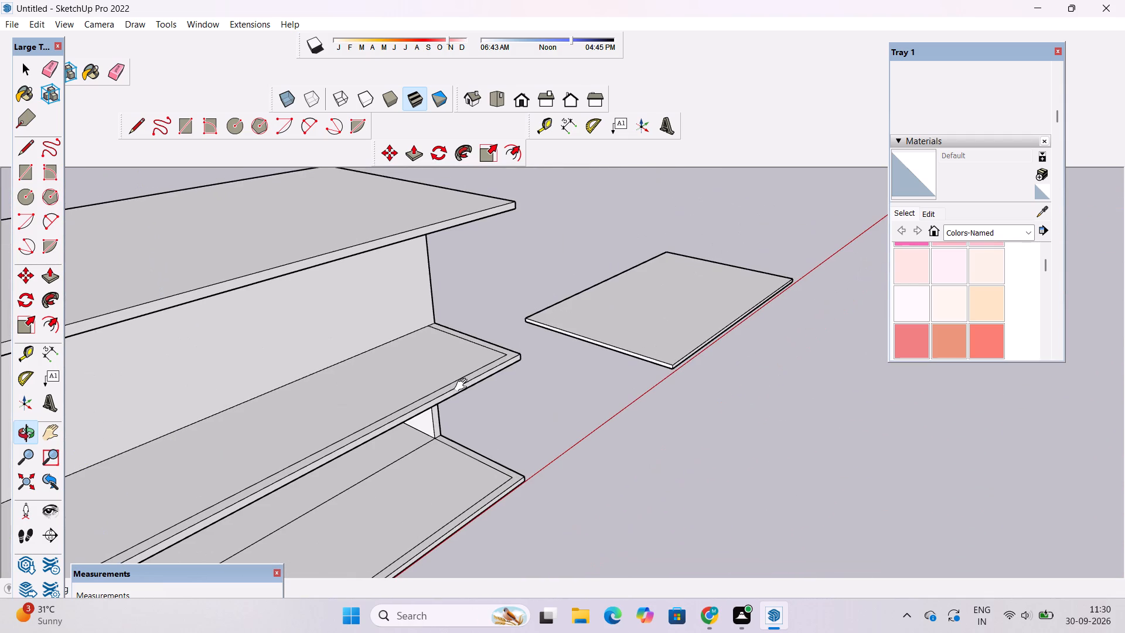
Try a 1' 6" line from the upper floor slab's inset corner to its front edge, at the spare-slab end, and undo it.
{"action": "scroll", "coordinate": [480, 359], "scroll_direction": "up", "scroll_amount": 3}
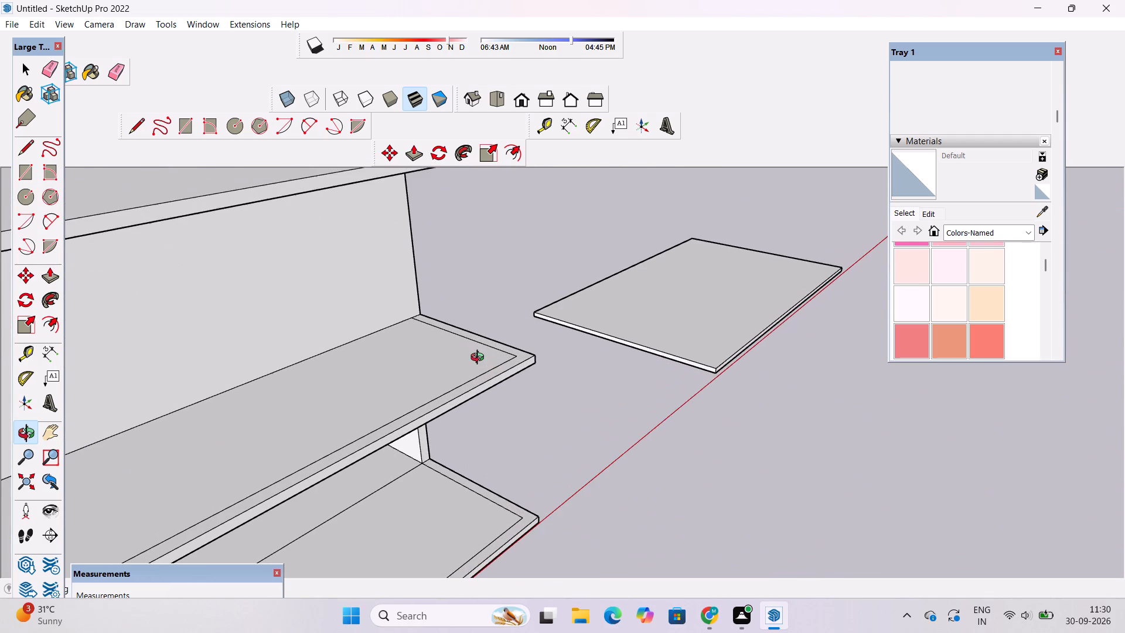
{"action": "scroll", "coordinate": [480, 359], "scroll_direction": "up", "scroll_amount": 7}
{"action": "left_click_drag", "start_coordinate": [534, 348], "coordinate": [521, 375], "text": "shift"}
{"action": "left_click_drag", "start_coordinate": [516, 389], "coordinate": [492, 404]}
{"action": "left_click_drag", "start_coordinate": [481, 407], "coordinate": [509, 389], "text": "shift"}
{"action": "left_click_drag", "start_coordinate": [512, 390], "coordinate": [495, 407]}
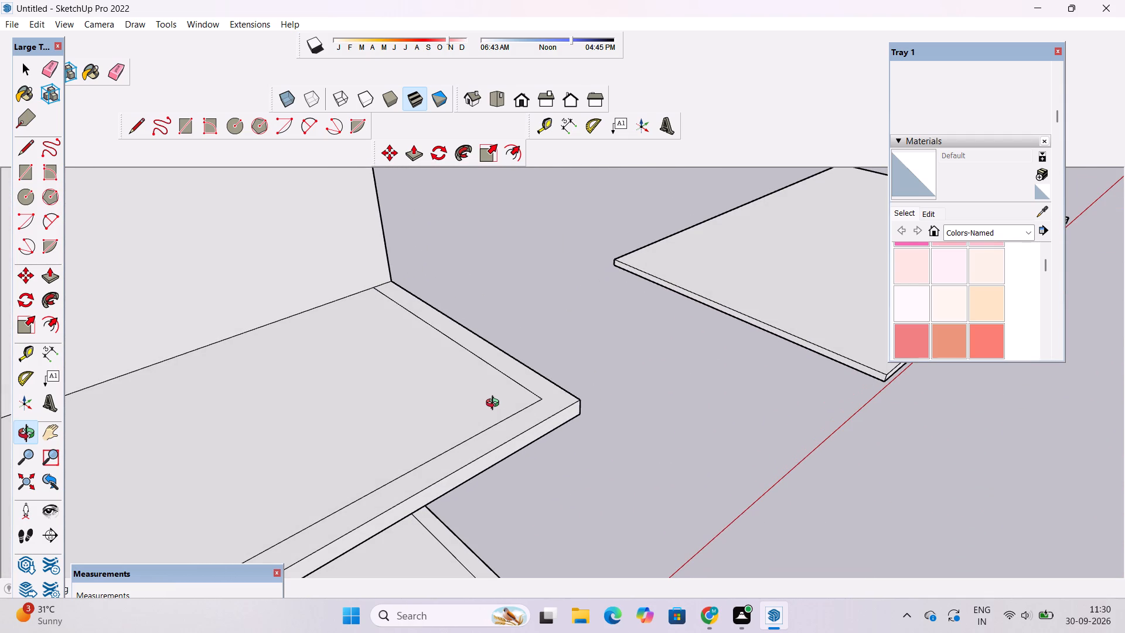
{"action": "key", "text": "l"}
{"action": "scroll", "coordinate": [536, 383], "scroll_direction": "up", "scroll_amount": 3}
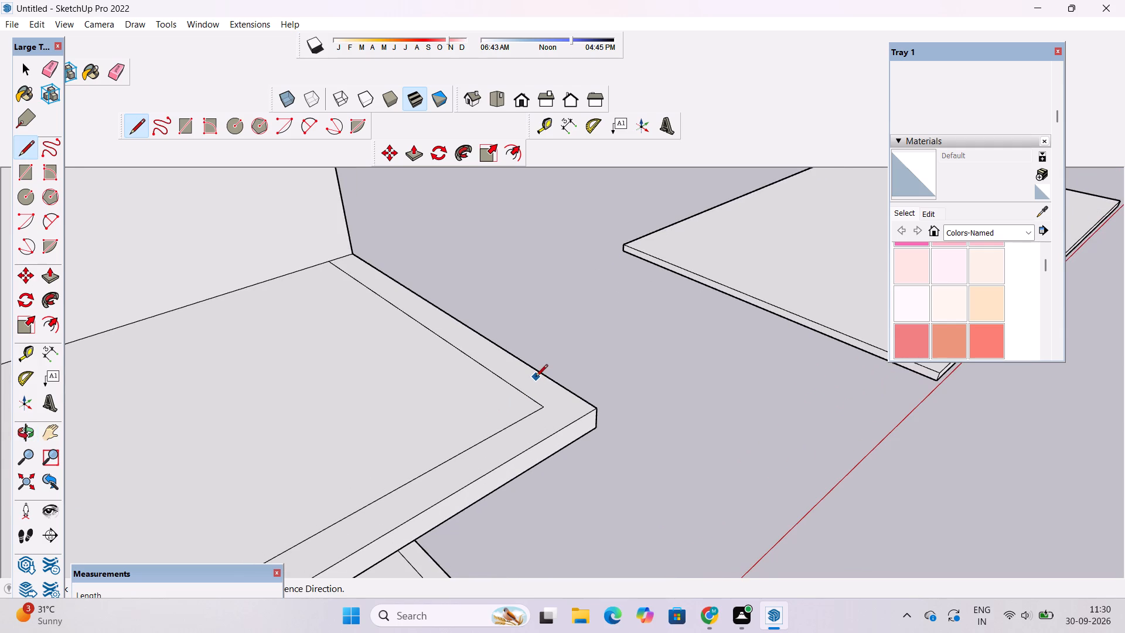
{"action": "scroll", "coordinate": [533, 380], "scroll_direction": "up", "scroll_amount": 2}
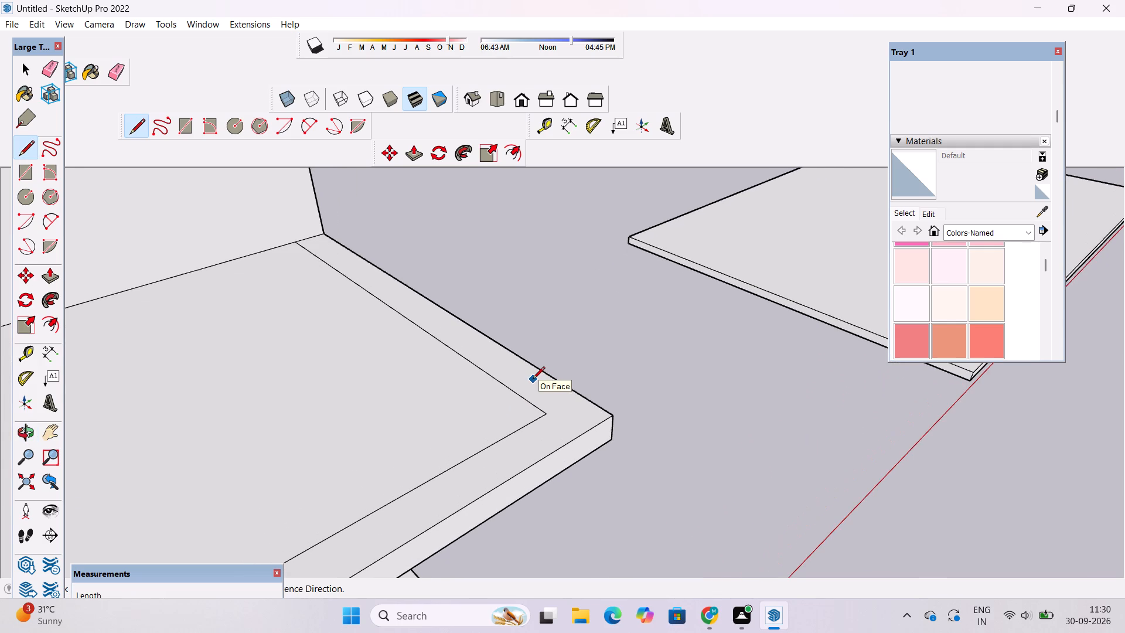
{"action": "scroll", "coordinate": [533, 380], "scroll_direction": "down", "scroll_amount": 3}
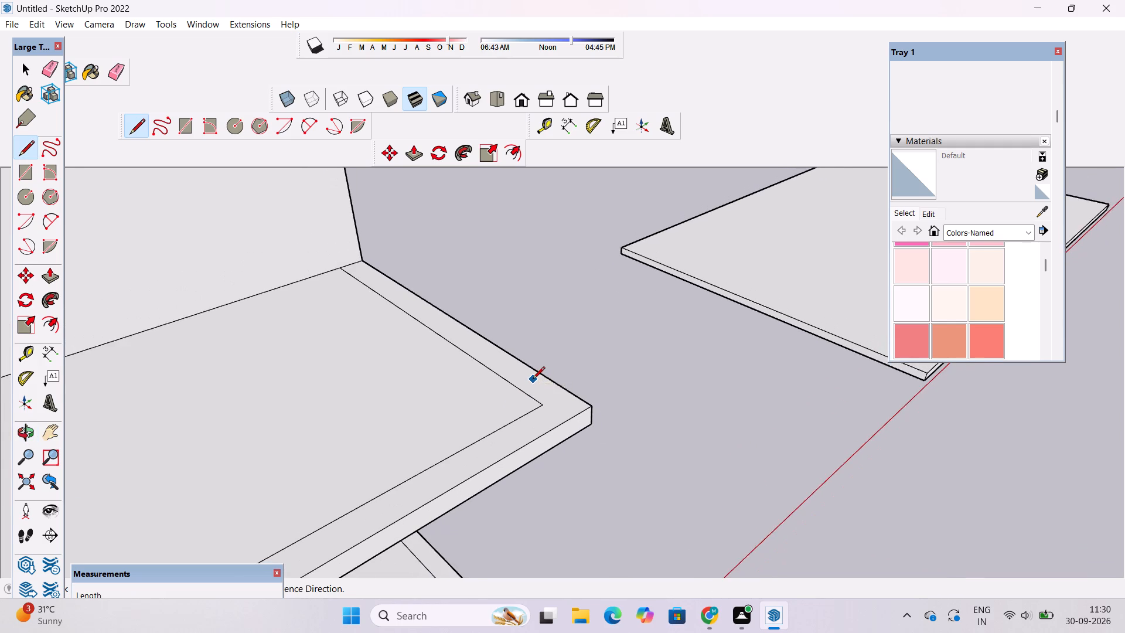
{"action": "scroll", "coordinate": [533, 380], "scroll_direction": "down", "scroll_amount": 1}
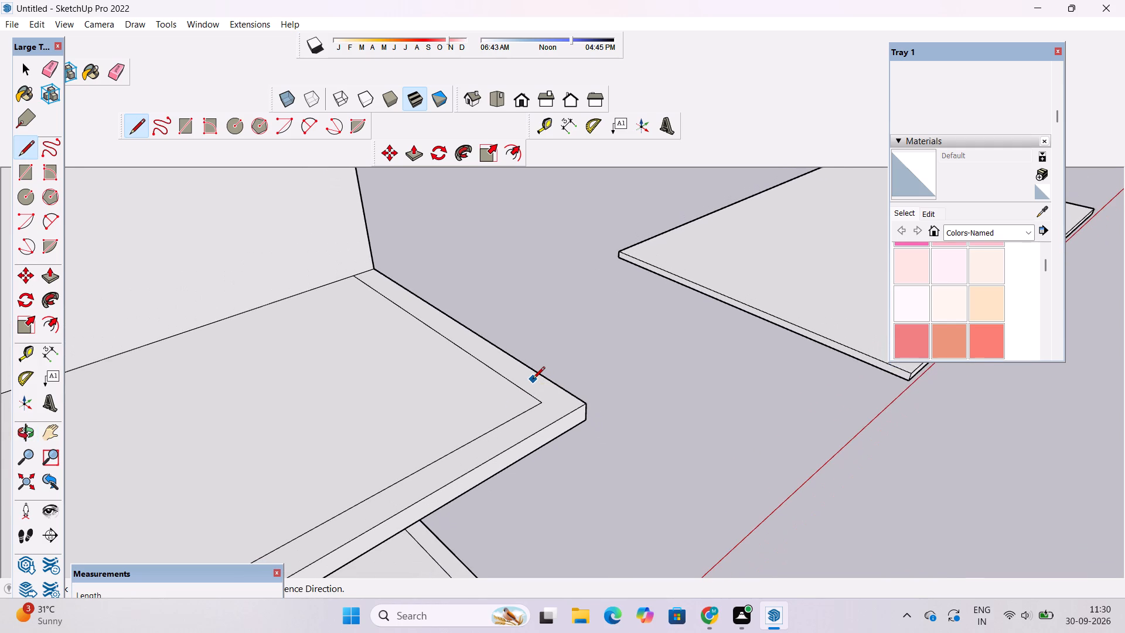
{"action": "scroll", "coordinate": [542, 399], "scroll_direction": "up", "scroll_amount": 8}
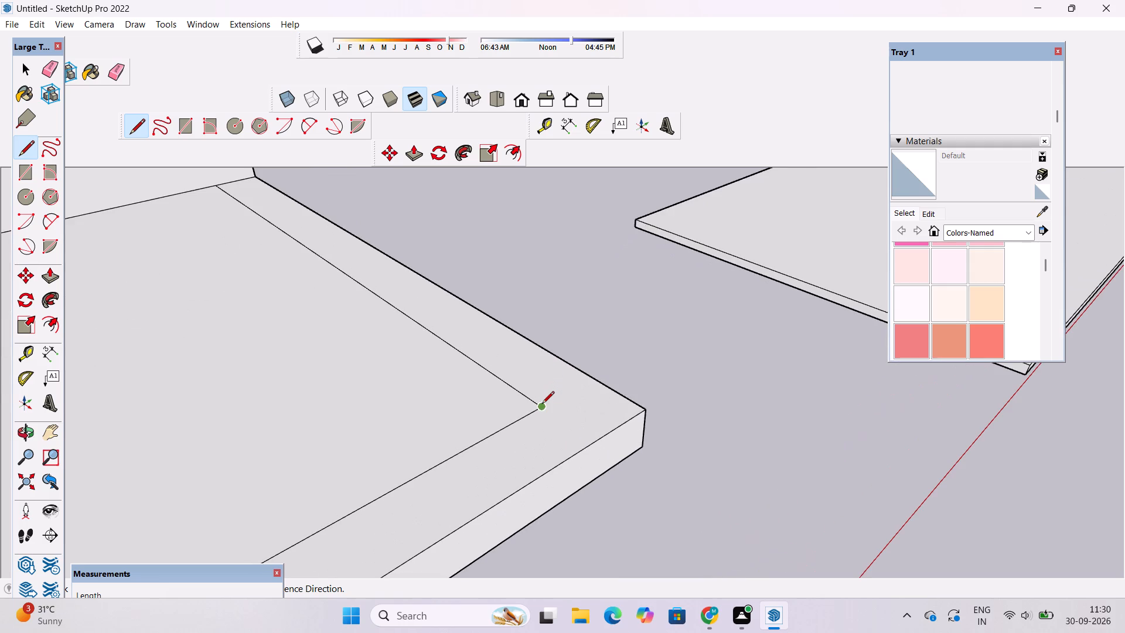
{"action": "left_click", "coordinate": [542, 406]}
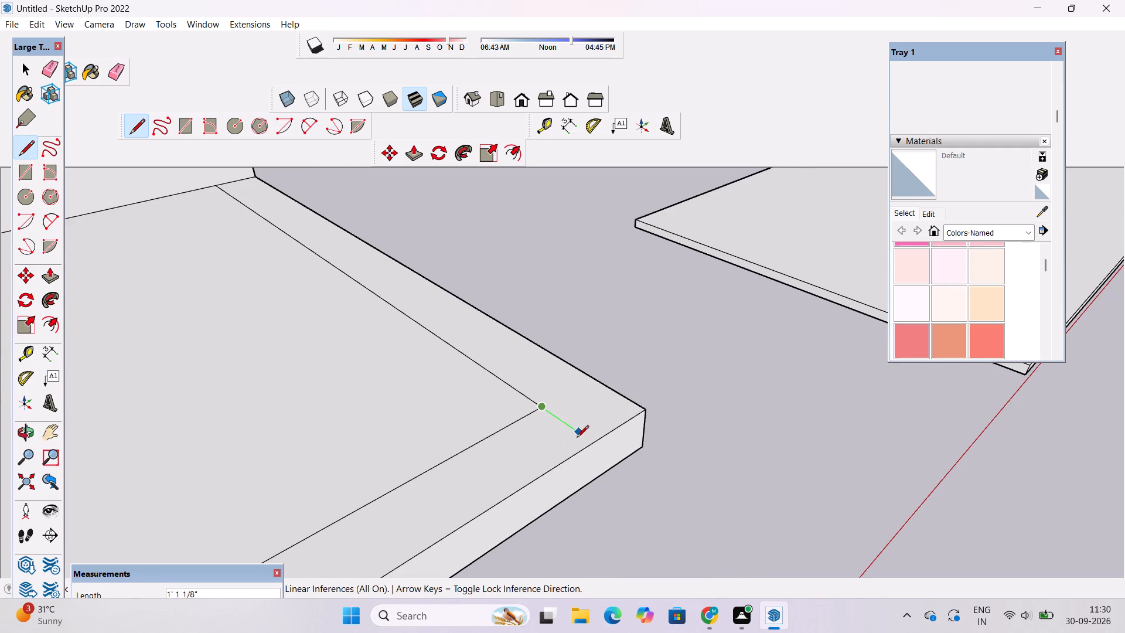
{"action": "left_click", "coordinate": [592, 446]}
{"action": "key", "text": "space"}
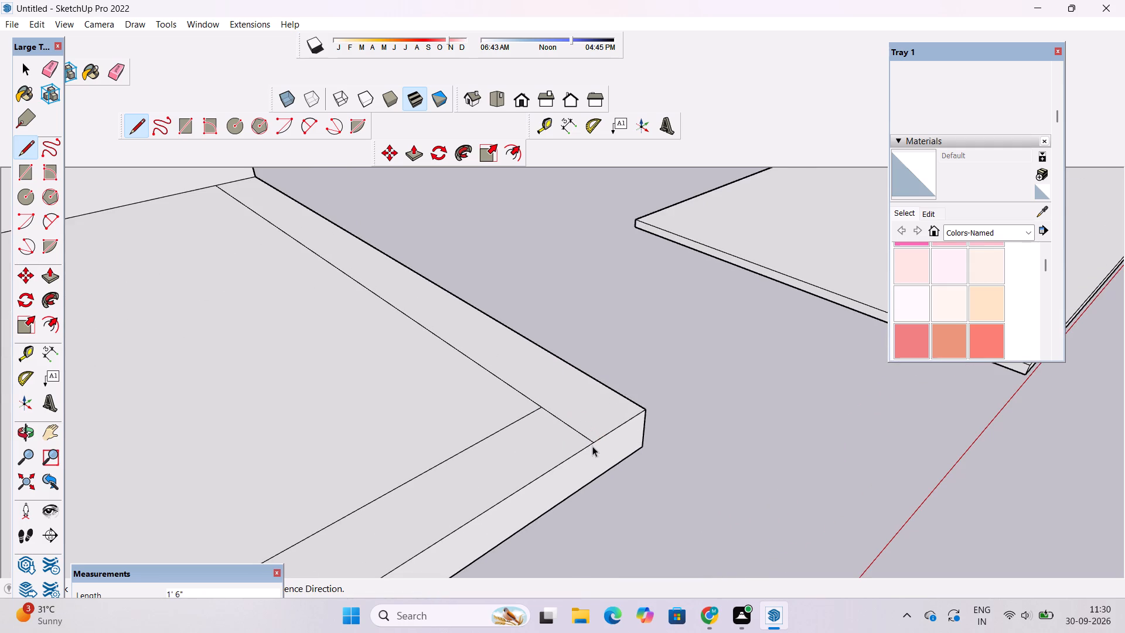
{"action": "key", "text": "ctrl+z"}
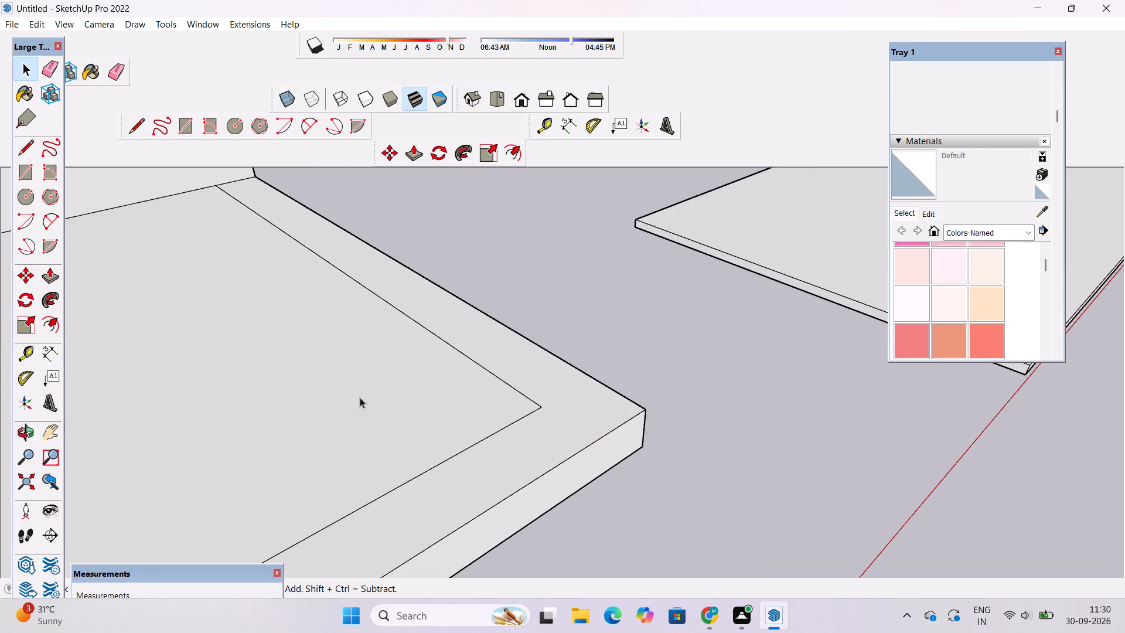
Draw a 1' 6" line along the red axis from the upper floor slab's inset corner to its outer side edge.
{"action": "left_click", "coordinate": [139, 124]}
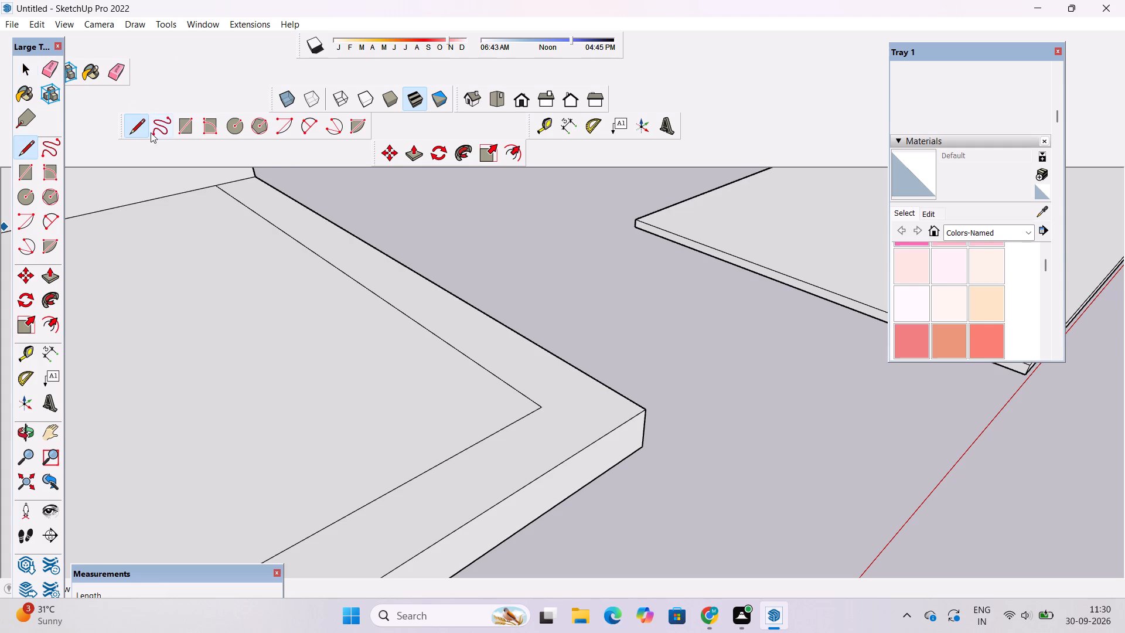
{"action": "left_click", "coordinate": [544, 406]}
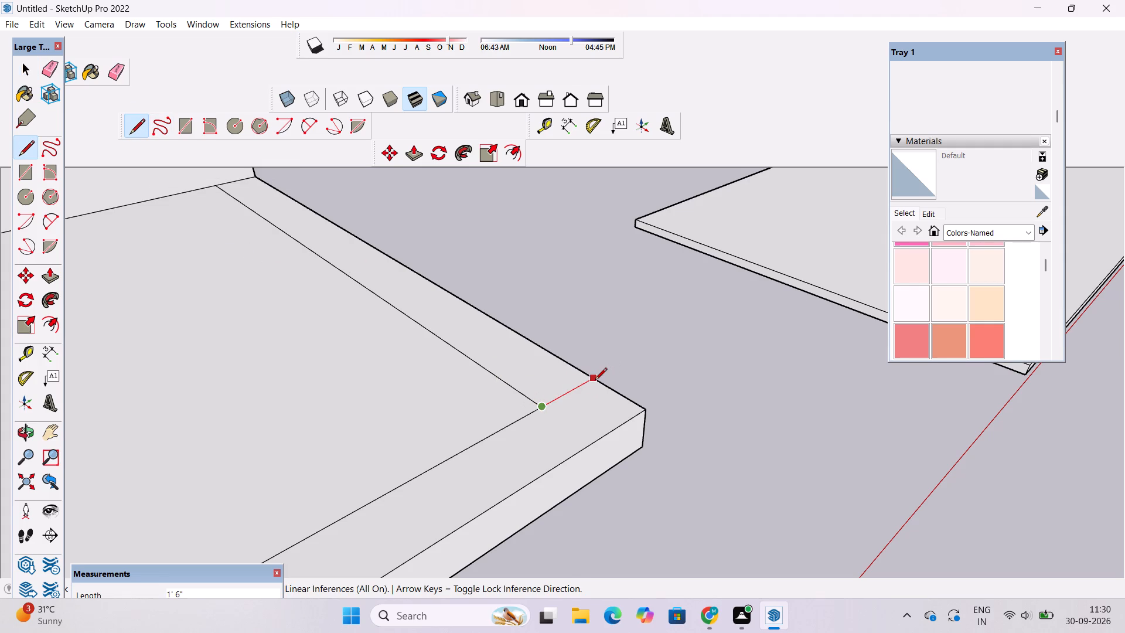
{"action": "left_click", "coordinate": [595, 381]}
{"action": "key", "text": "space"}
{"action": "type", "text": "o"}
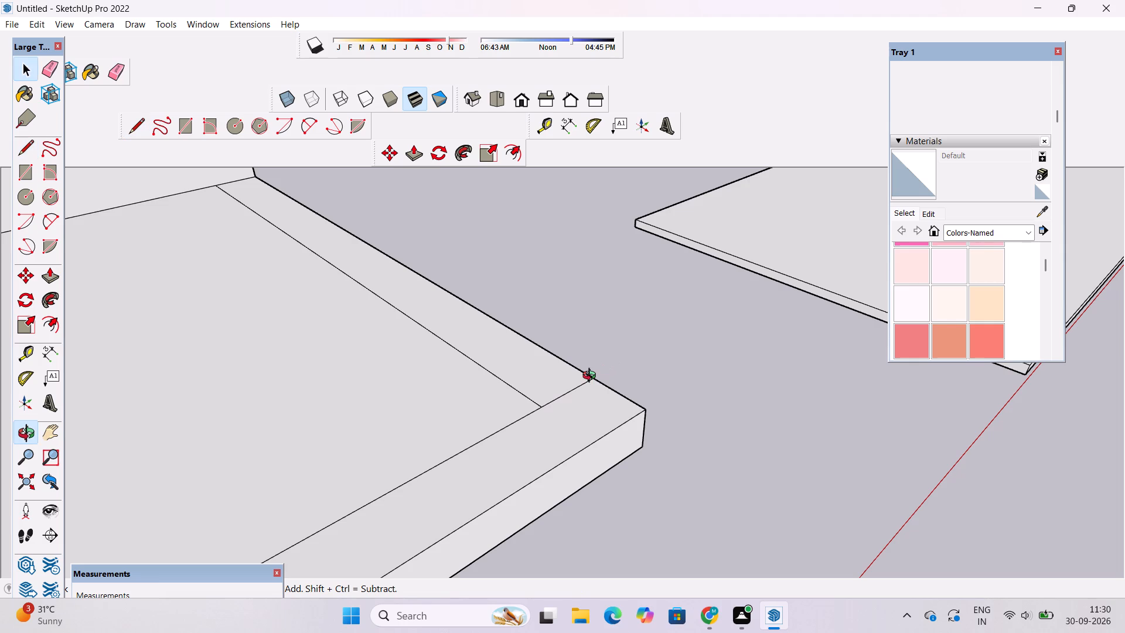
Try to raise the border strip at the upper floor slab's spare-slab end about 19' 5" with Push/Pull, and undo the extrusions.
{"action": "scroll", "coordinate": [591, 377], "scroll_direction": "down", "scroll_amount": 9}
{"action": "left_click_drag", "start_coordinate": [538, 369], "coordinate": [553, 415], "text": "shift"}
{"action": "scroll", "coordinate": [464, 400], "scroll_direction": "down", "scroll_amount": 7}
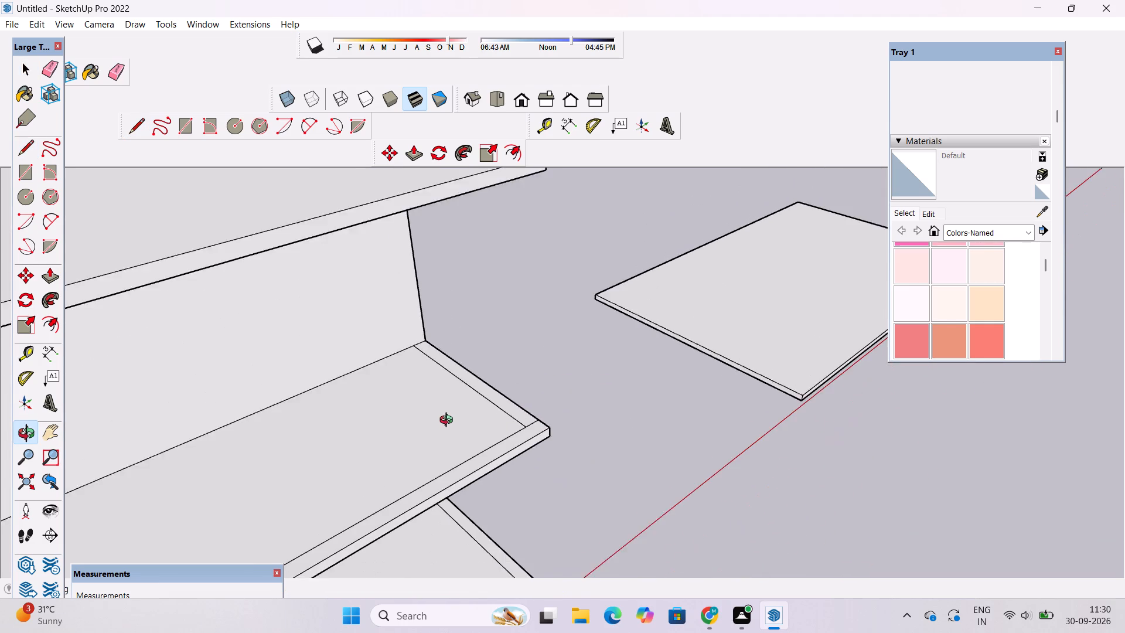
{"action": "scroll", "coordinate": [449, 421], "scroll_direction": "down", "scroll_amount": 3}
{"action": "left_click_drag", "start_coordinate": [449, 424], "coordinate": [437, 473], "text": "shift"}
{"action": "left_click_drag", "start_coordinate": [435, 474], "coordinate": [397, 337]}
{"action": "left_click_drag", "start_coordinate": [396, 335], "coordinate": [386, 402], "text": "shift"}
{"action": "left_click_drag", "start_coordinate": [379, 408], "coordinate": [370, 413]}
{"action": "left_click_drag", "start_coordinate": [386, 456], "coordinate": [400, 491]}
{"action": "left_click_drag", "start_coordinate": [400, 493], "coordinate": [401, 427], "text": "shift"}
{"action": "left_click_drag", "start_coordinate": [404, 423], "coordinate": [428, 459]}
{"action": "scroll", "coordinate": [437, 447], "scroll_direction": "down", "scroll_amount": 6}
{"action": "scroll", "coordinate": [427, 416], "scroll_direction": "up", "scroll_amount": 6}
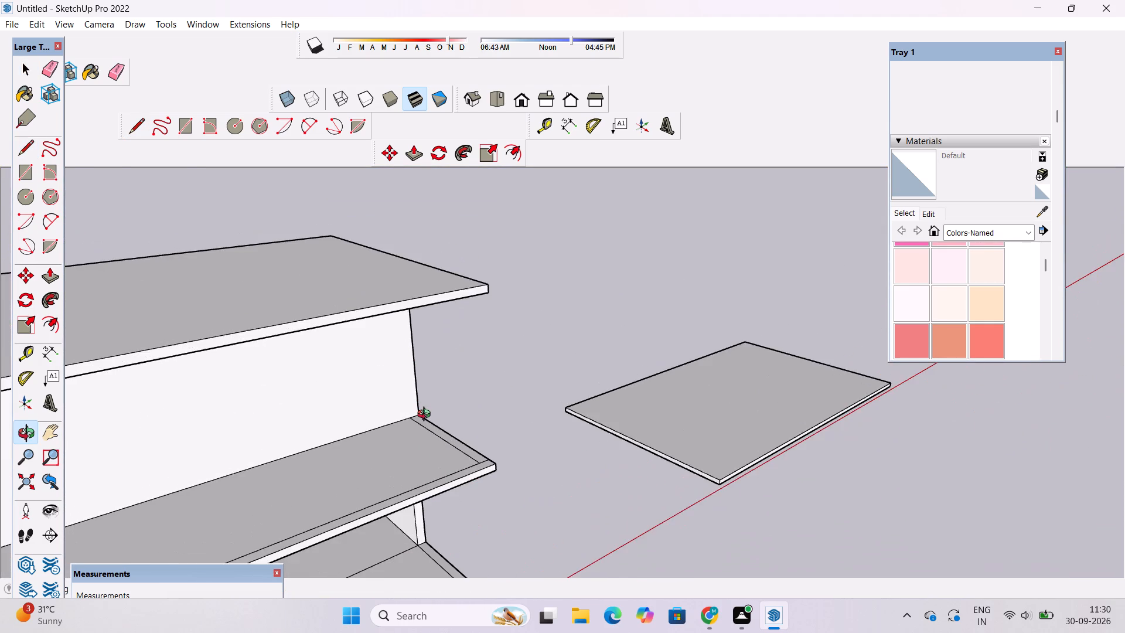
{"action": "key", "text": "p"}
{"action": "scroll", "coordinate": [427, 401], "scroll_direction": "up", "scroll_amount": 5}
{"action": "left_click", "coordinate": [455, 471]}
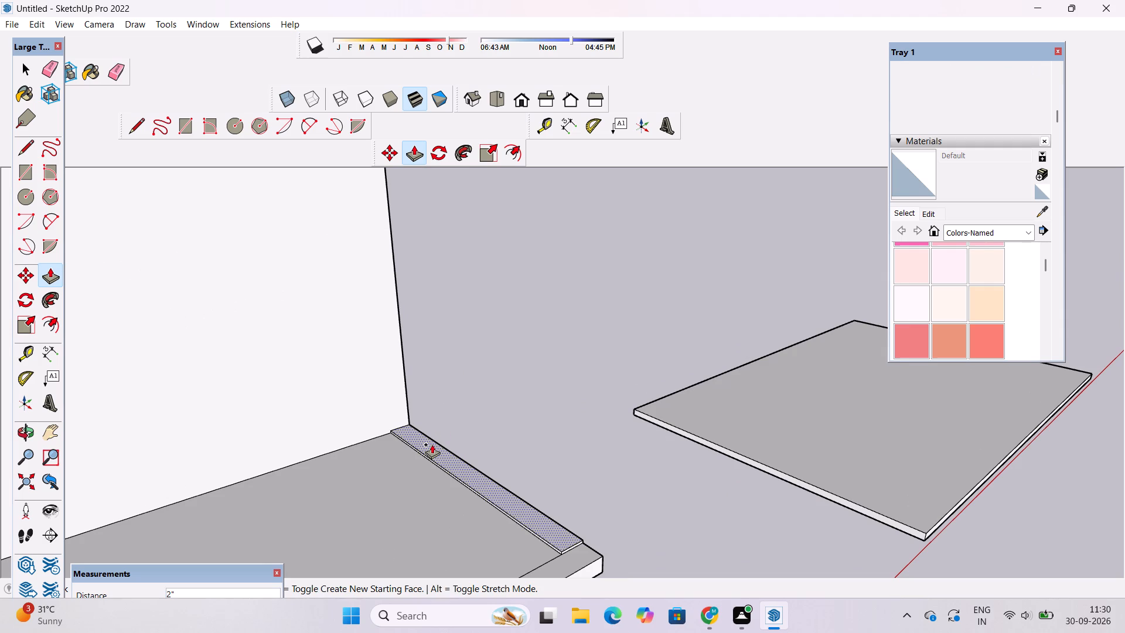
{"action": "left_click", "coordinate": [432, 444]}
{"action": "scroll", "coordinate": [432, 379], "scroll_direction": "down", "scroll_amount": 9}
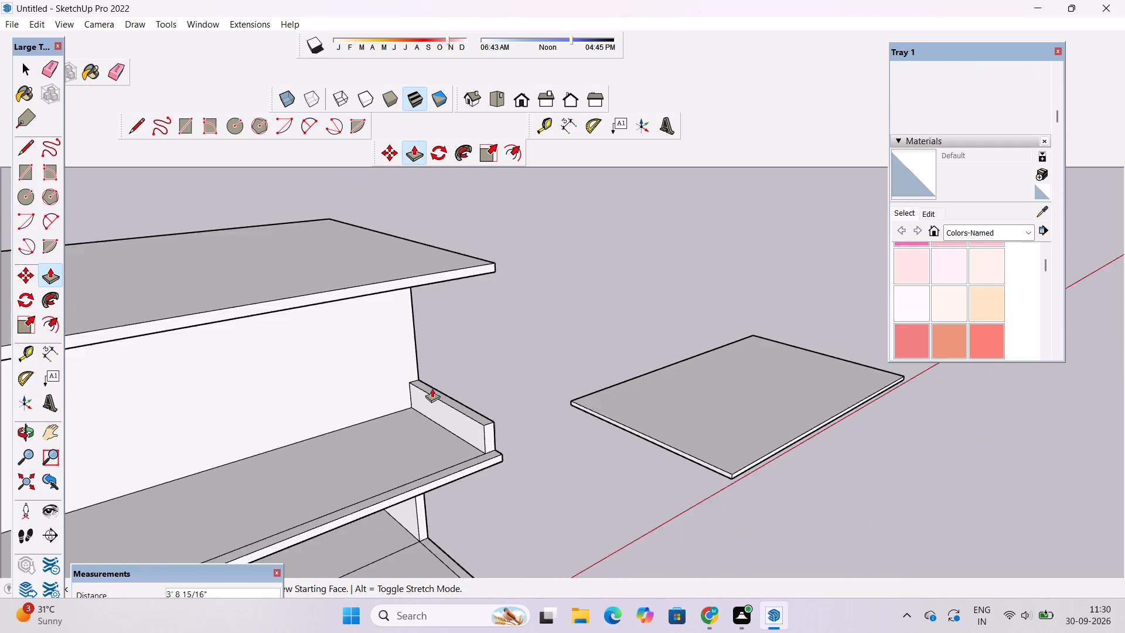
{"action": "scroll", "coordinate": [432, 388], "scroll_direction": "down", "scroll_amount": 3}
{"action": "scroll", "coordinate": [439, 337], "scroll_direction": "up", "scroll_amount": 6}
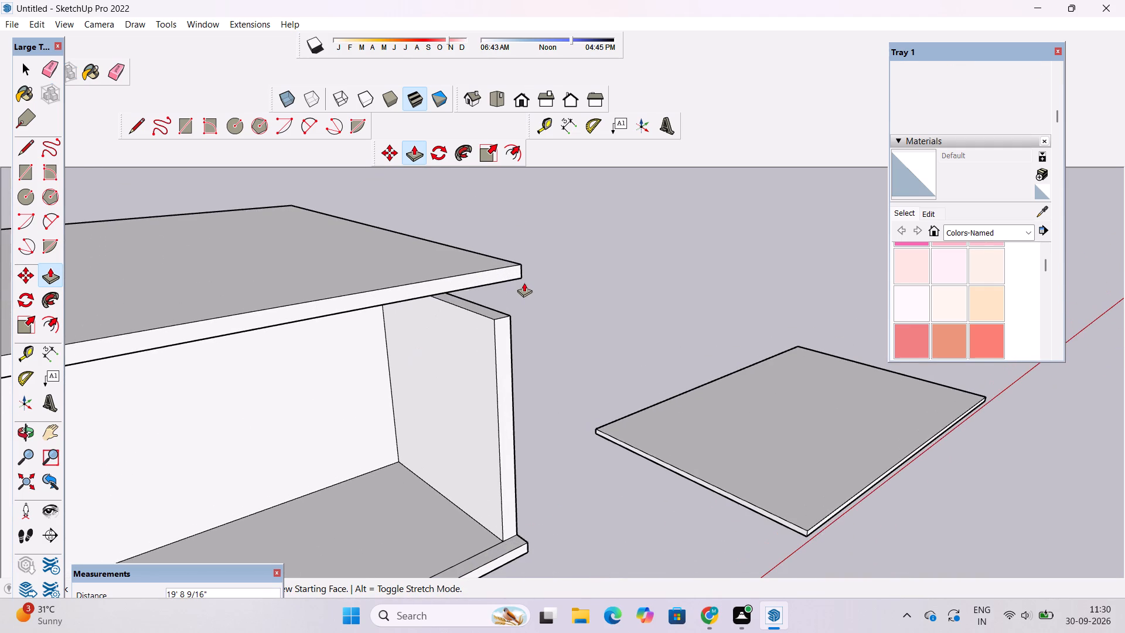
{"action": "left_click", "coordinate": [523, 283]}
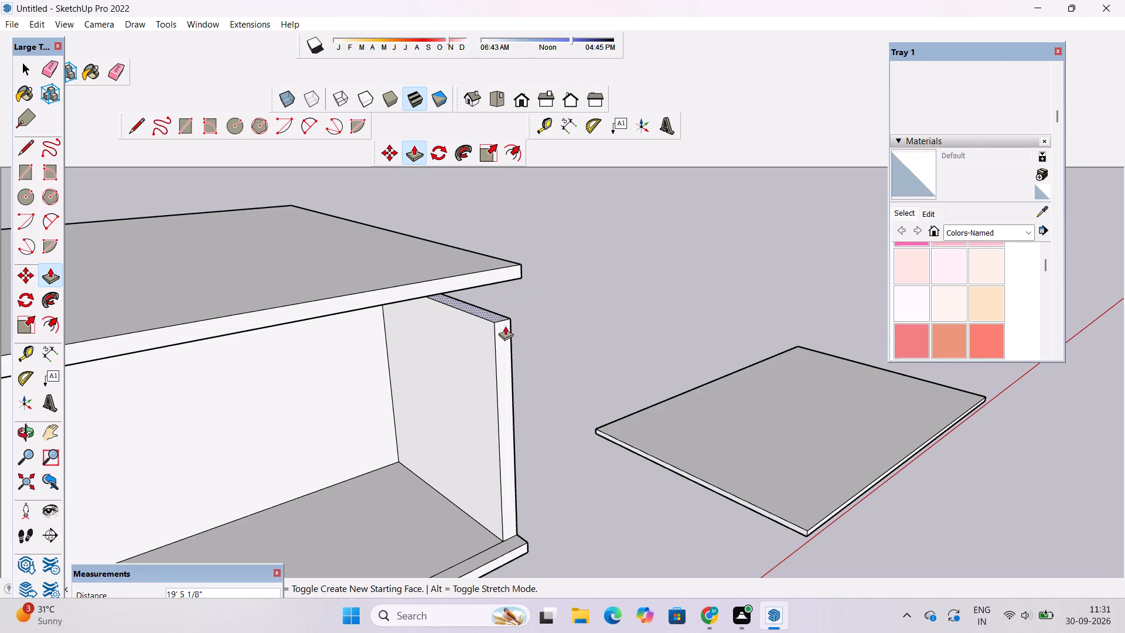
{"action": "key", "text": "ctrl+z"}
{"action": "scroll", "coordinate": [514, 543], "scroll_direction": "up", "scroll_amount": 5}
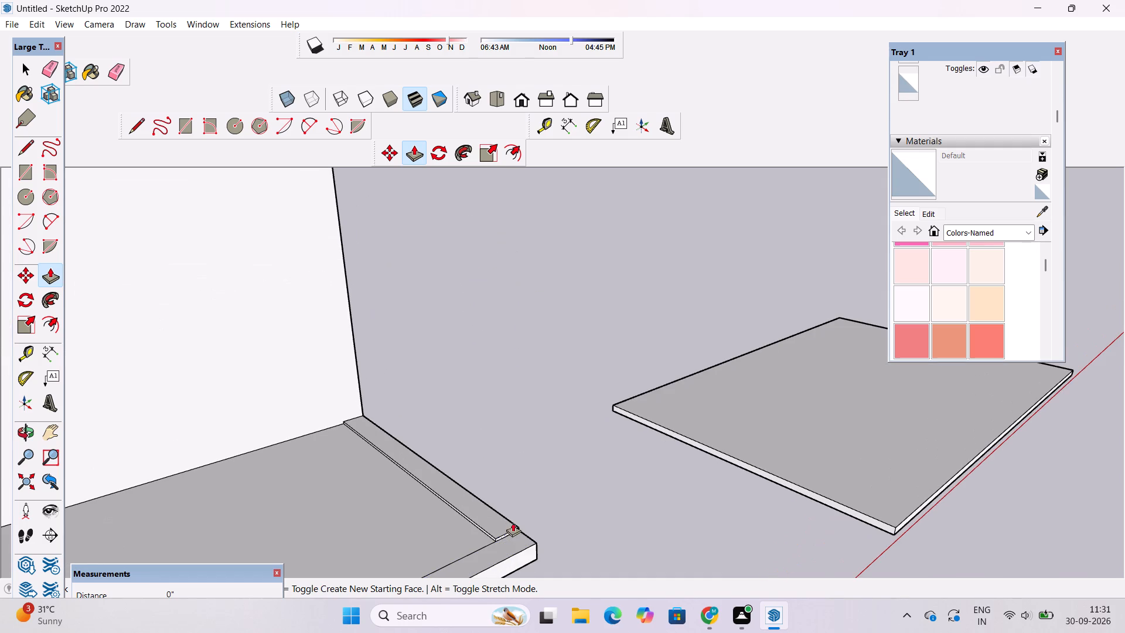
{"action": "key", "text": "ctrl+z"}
Push/Pull the upper floor slab's border strip at the spare-slab end up to the underside of the roof slab.
{"action": "left_click", "coordinate": [496, 527]}
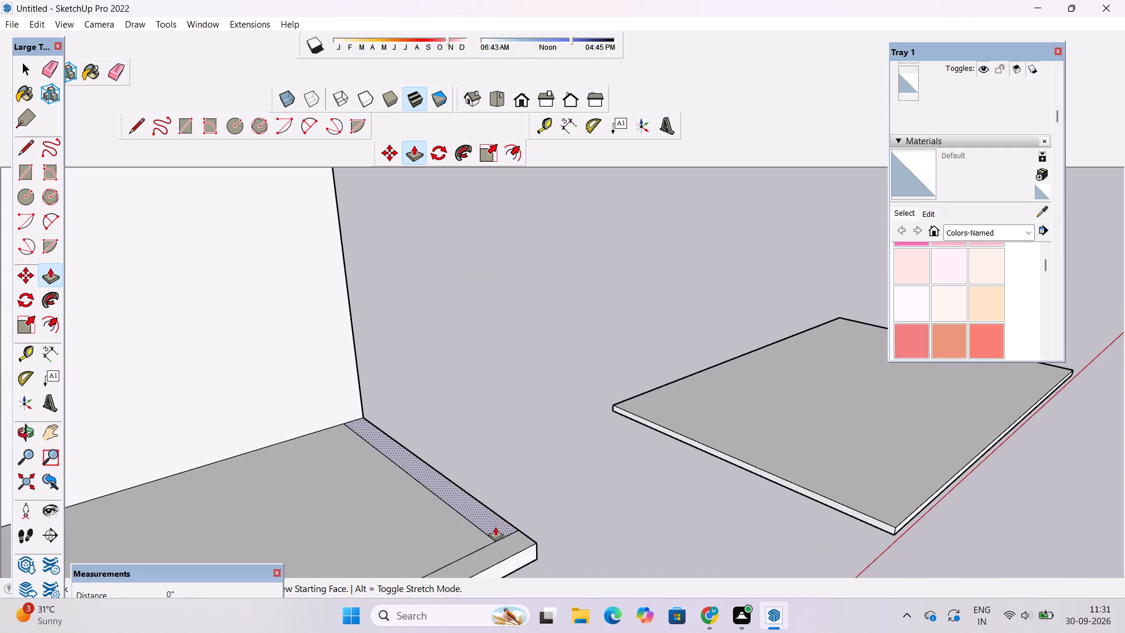
{"action": "key", "text": "o"}
{"action": "left_click_drag", "start_coordinate": [691, 532], "coordinate": [419, 485]}
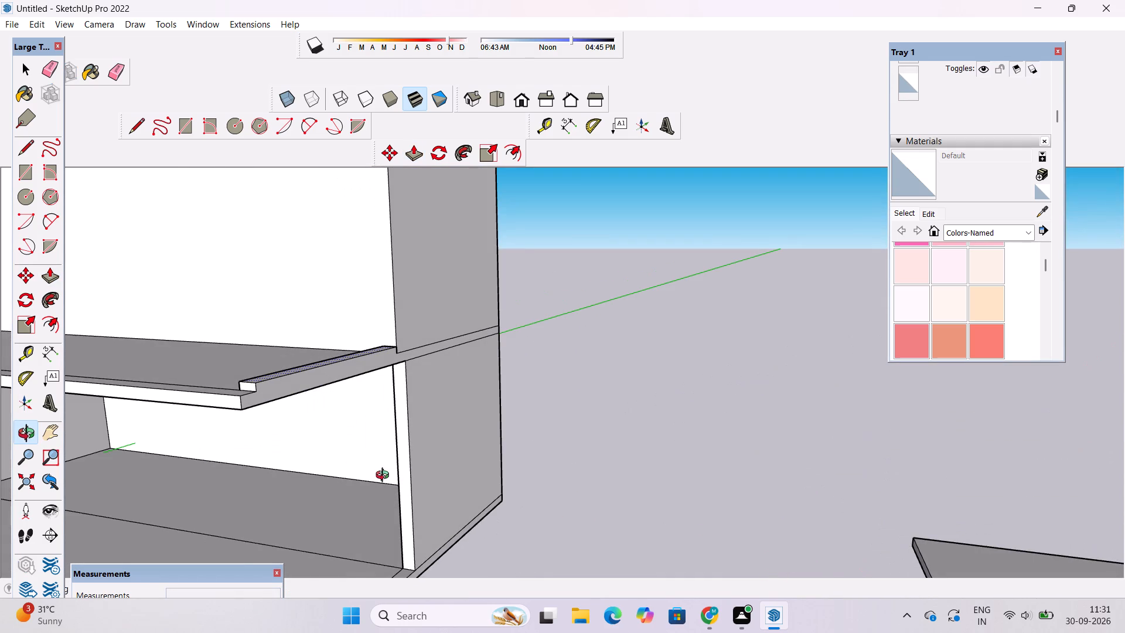
{"action": "left_click_drag", "start_coordinate": [372, 468], "coordinate": [436, 546], "text": "shift"}
{"action": "left_click_drag", "start_coordinate": [420, 488], "coordinate": [398, 349], "text": "shift"}
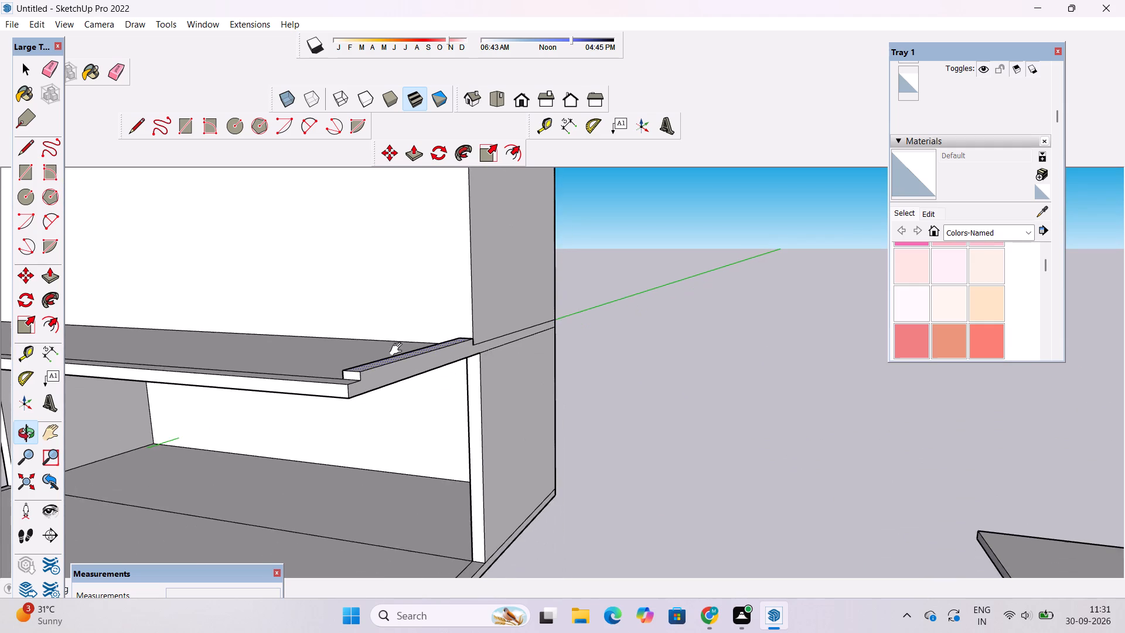
{"action": "scroll", "coordinate": [396, 379], "scroll_direction": "up", "scroll_amount": 3}
{"action": "key", "text": "p"}
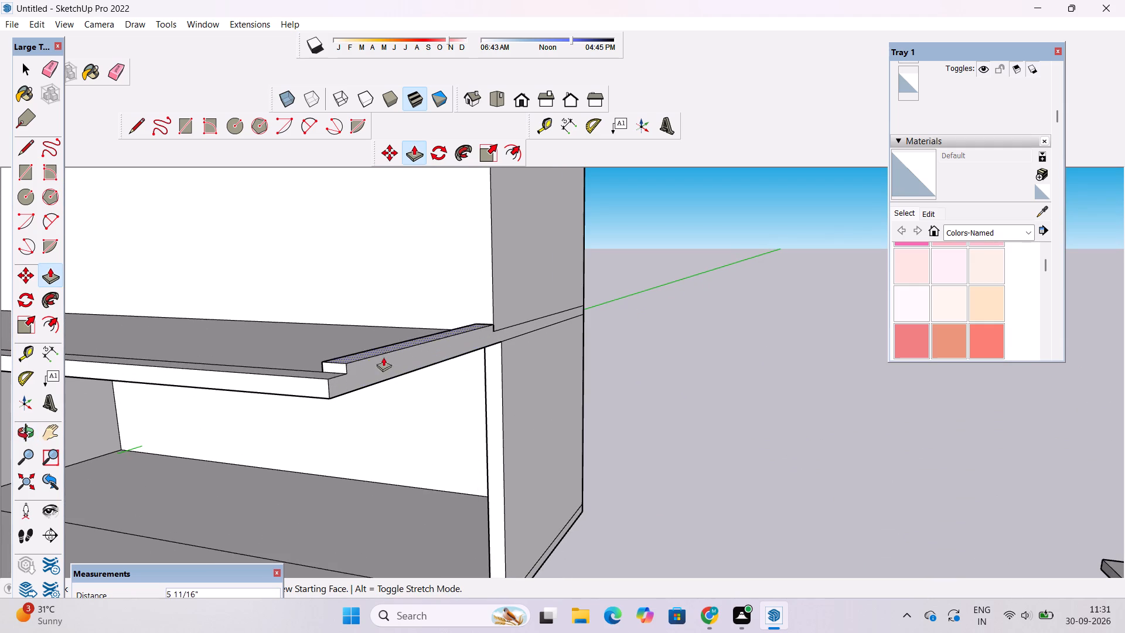
{"action": "scroll", "coordinate": [364, 365], "scroll_direction": "down", "scroll_amount": 8}
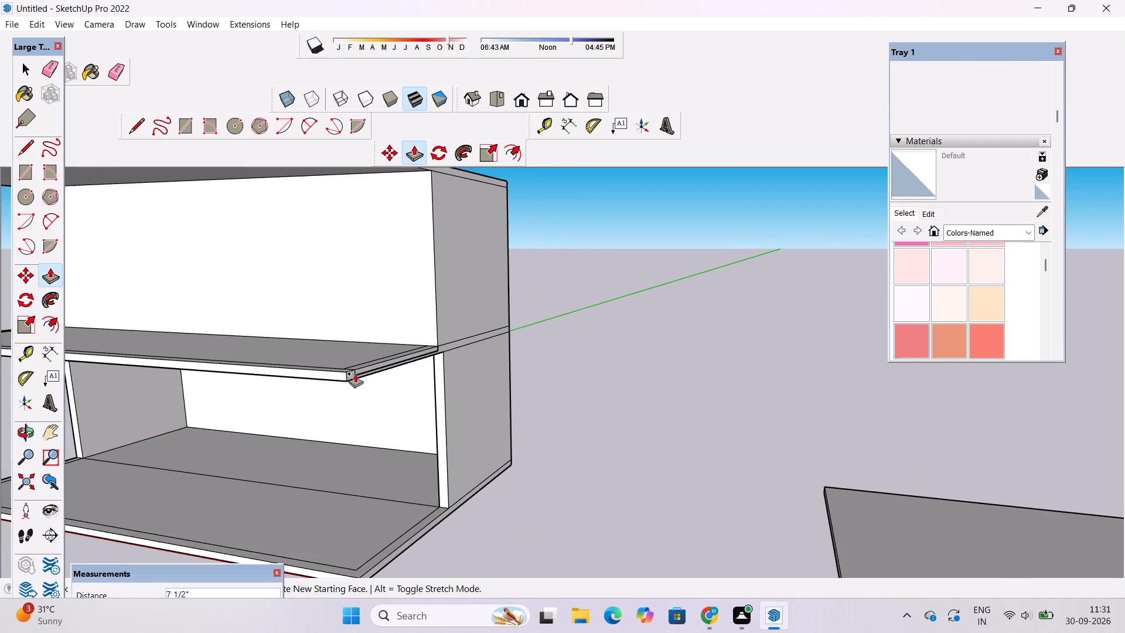
{"action": "scroll", "coordinate": [363, 390], "scroll_direction": "down", "scroll_amount": 2}
{"action": "scroll", "coordinate": [345, 318], "scroll_direction": "up", "scroll_amount": 3}
{"action": "scroll", "coordinate": [308, 343], "scroll_direction": "down", "scroll_amount": 5}
{"action": "scroll", "coordinate": [307, 347], "scroll_direction": "up", "scroll_amount": 1}
{"action": "scroll", "coordinate": [322, 223], "scroll_direction": "up", "scroll_amount": 5}
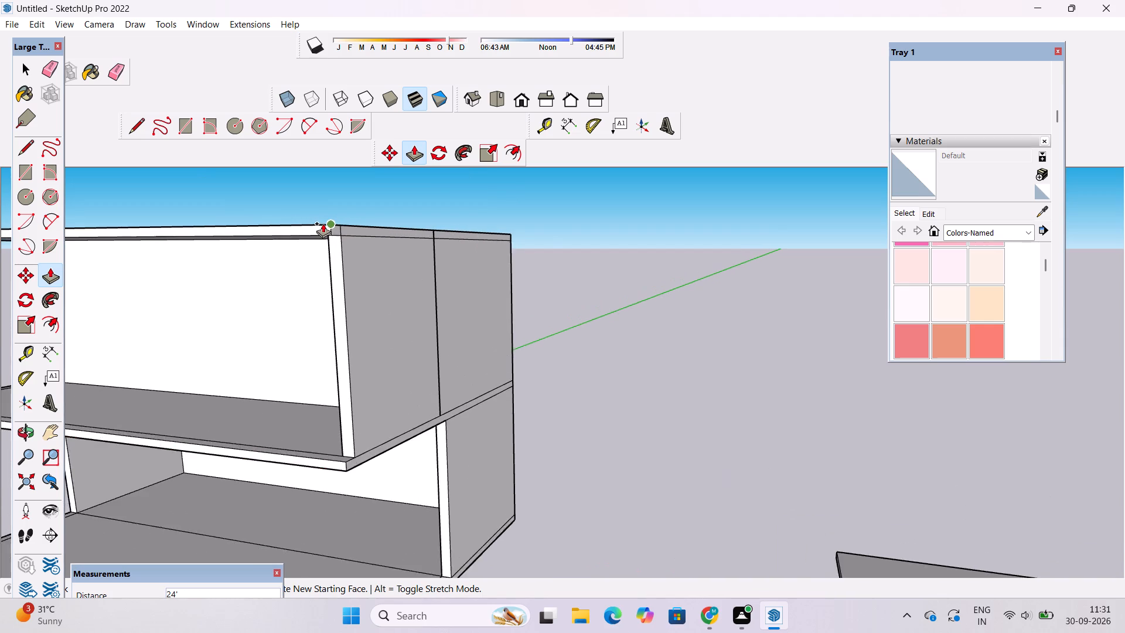
{"action": "scroll", "coordinate": [323, 223], "scroll_direction": "up", "scroll_amount": 13}
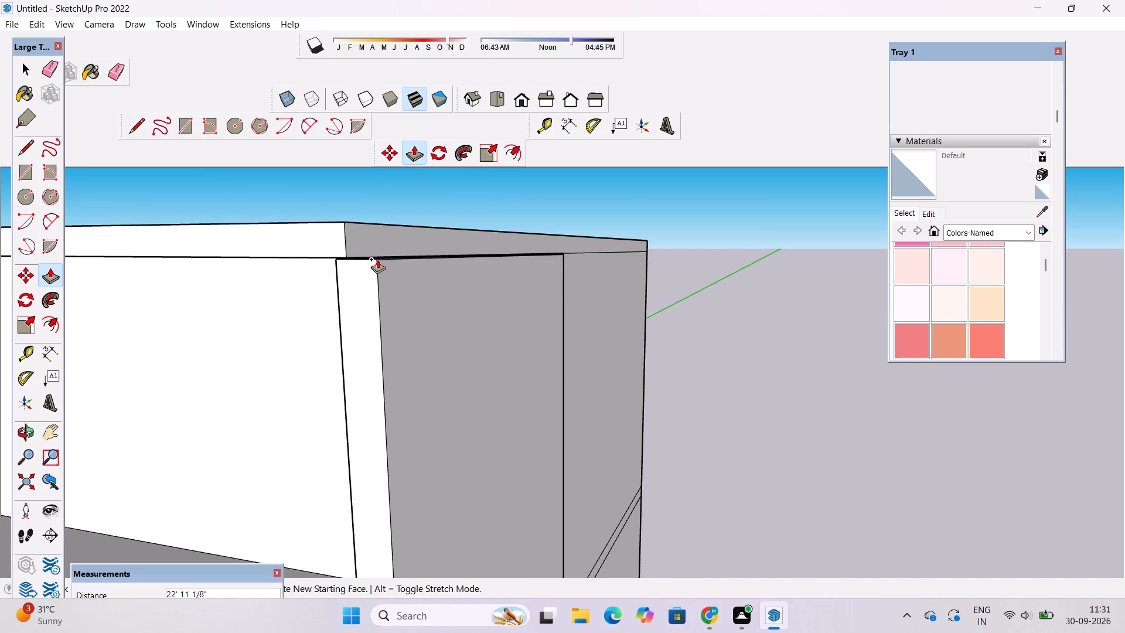
{"action": "scroll", "coordinate": [377, 256], "scroll_direction": "up", "scroll_amount": 9}
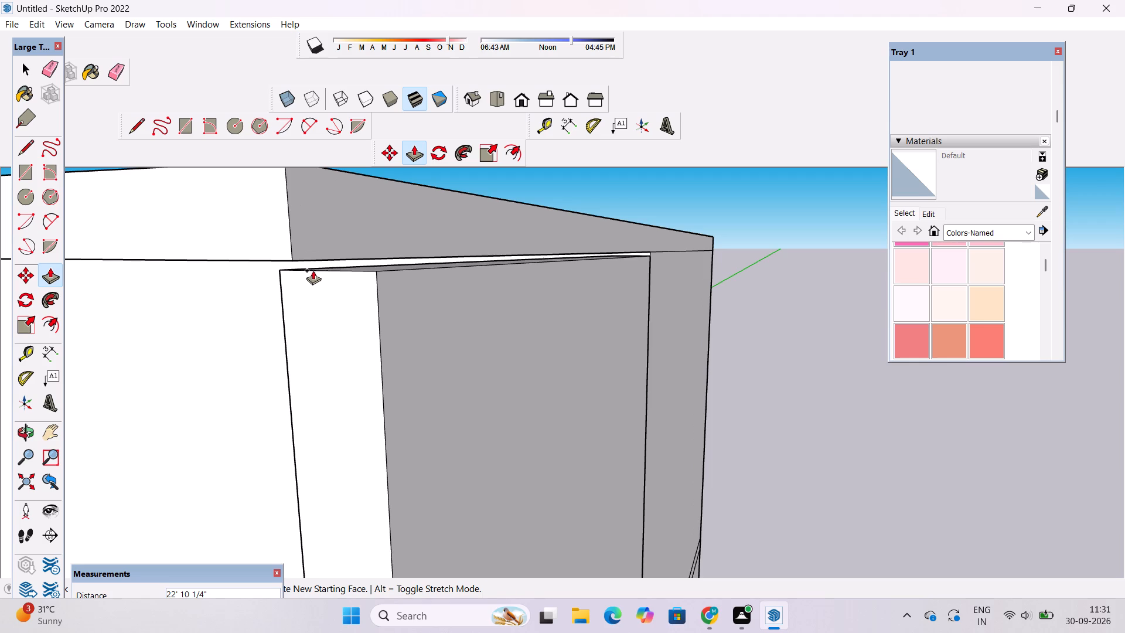
{"action": "left_click", "coordinate": [295, 264]}
Examine the extended upper-storey end wall and the whole building from the front, above and the origin-side end.
{"action": "key", "text": "o"}
{"action": "scroll", "coordinate": [296, 263], "scroll_direction": "down", "scroll_amount": 5}
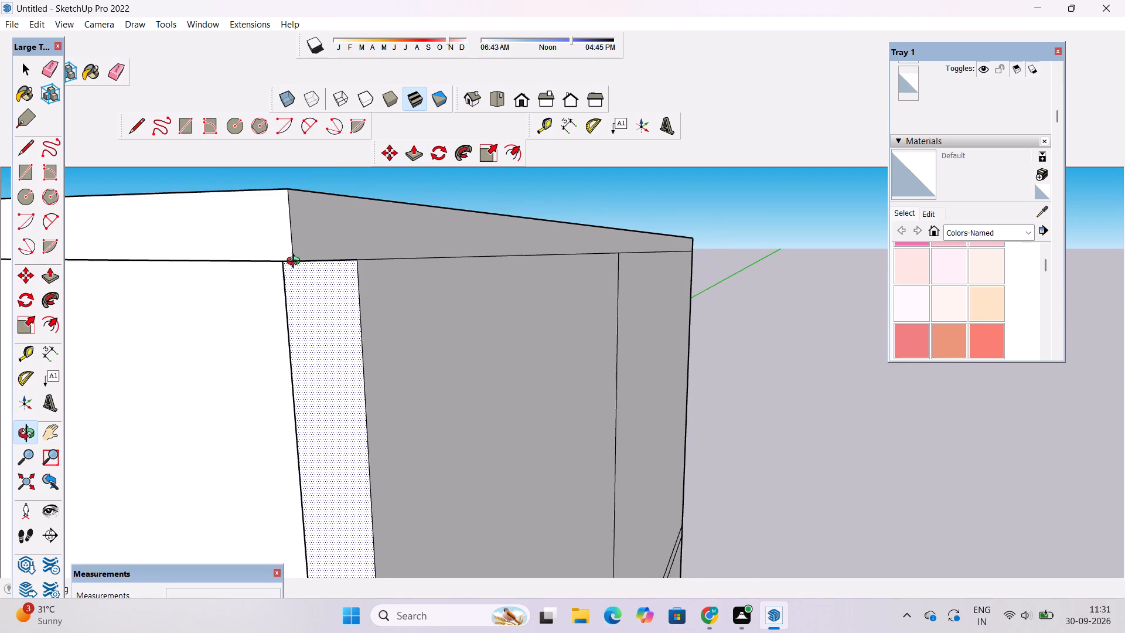
{"action": "left_click_drag", "start_coordinate": [367, 292], "coordinate": [438, 393]}
{"action": "scroll", "coordinate": [397, 350], "scroll_direction": "down", "scroll_amount": 11}
{"action": "left_click_drag", "start_coordinate": [334, 359], "coordinate": [574, 346], "text": "shift"}
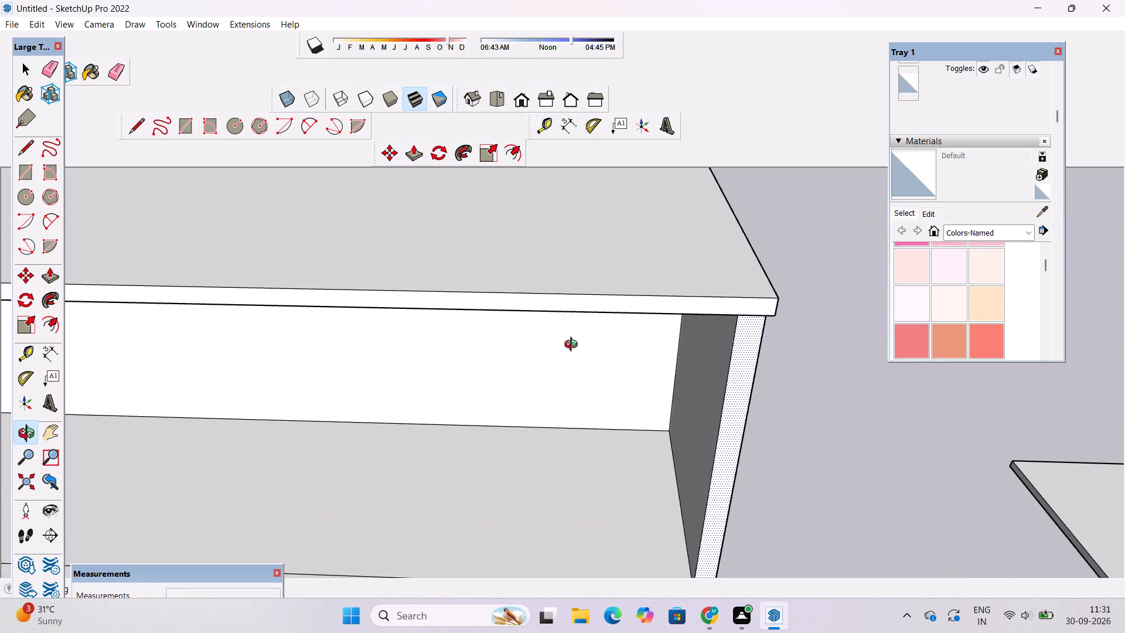
{"action": "scroll", "coordinate": [574, 343], "scroll_direction": "down", "scroll_amount": 6}
{"action": "left_click_drag", "start_coordinate": [541, 366], "coordinate": [565, 285]}
{"action": "scroll", "coordinate": [549, 297], "scroll_direction": "down", "scroll_amount": 4}
{"action": "left_click_drag", "start_coordinate": [547, 325], "coordinate": [541, 285]}
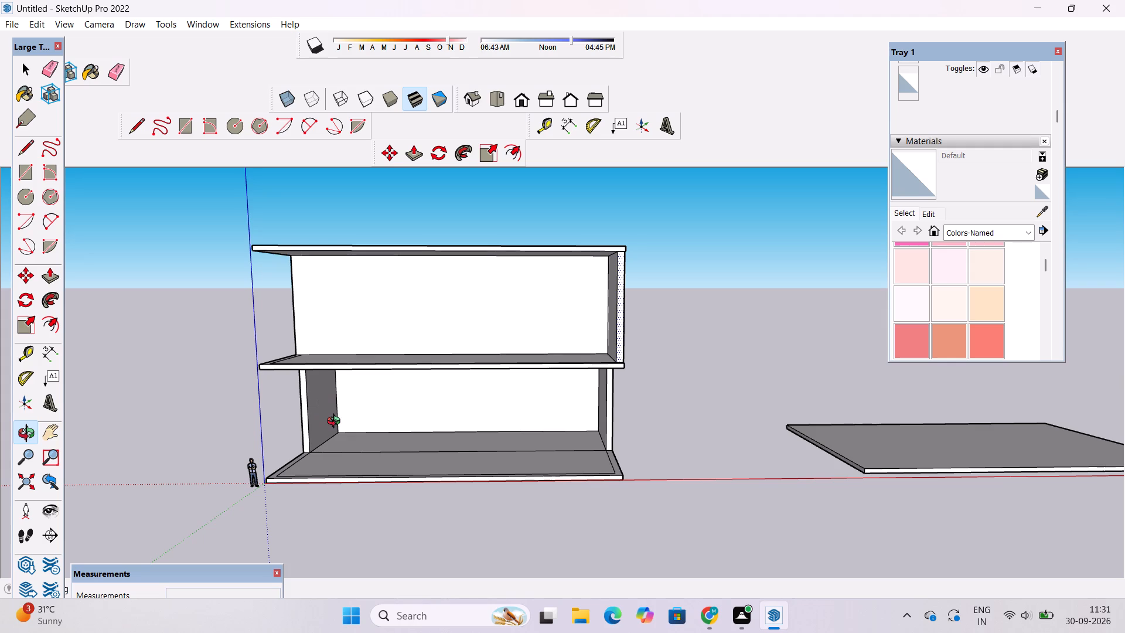
{"action": "scroll", "coordinate": [445, 409], "scroll_direction": "down", "scroll_amount": 6}
{"action": "scroll", "coordinate": [436, 398], "scroll_direction": "up", "scroll_amount": 3}
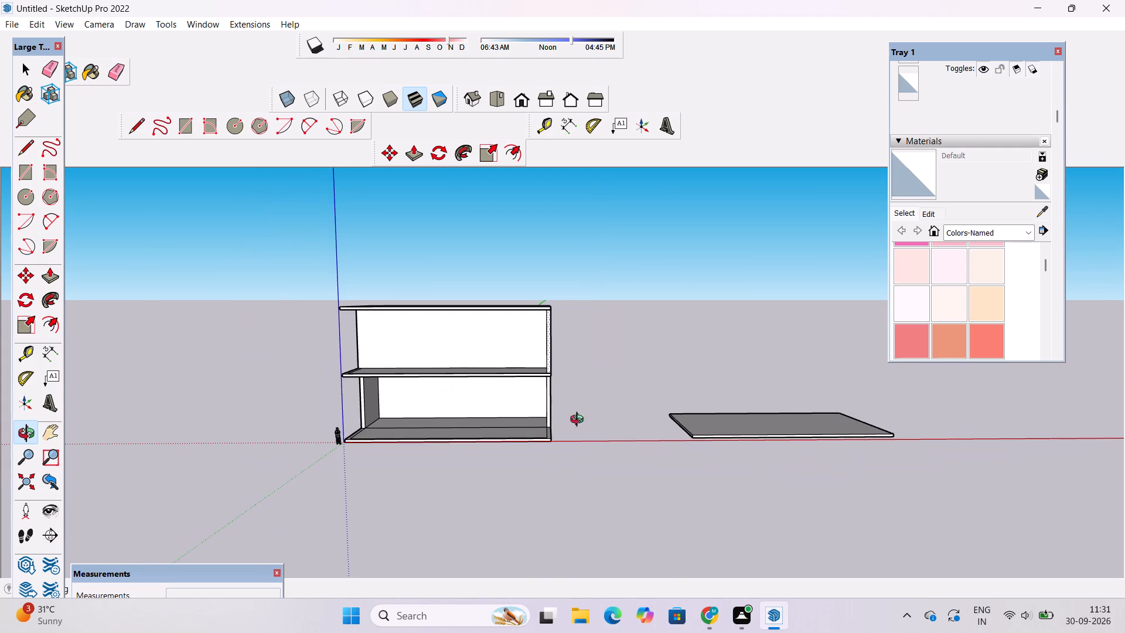
{"action": "left_click_drag", "start_coordinate": [520, 421], "coordinate": [719, 409], "text": "shift"}
{"action": "scroll", "coordinate": [562, 405], "scroll_direction": "up", "scroll_amount": 4}
{"action": "left_click_drag", "start_coordinate": [576, 395], "coordinate": [636, 480]}
{"action": "left_click_drag", "start_coordinate": [625, 421], "coordinate": [551, 407], "text": "shift"}
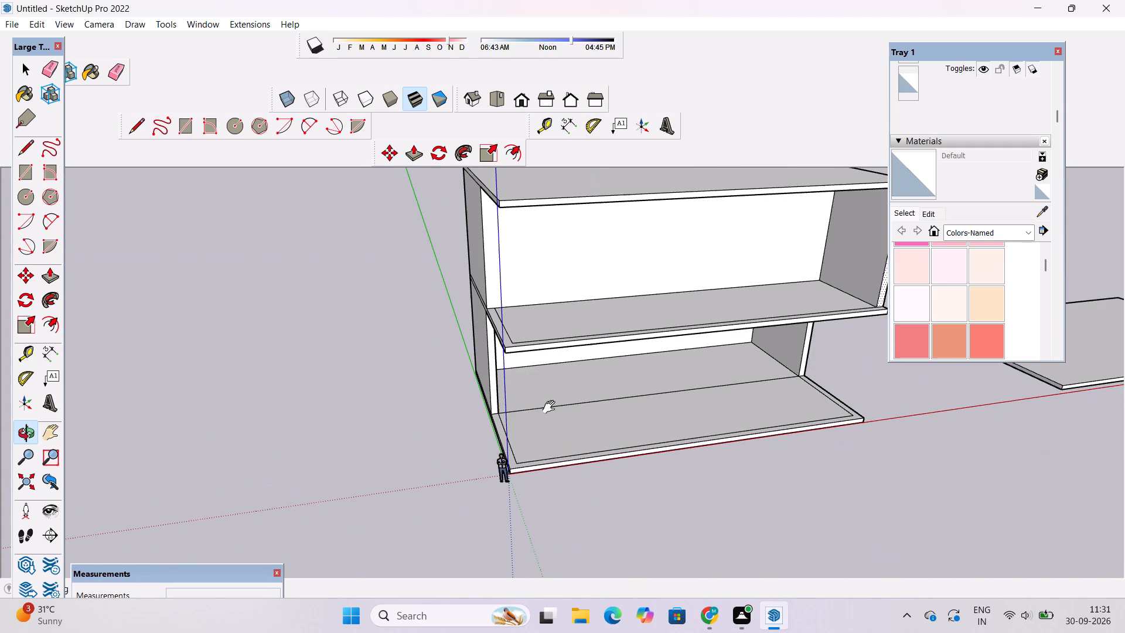
Draw a line along the red axis from the upper floor slab's origin-side inset corner to its outer side edge.
{"action": "scroll", "coordinate": [555, 411], "scroll_direction": "up", "scroll_amount": 1, "text": "shift"}
{"action": "scroll", "coordinate": [555, 412], "scroll_direction": "down", "scroll_amount": 1, "text": "shift"}
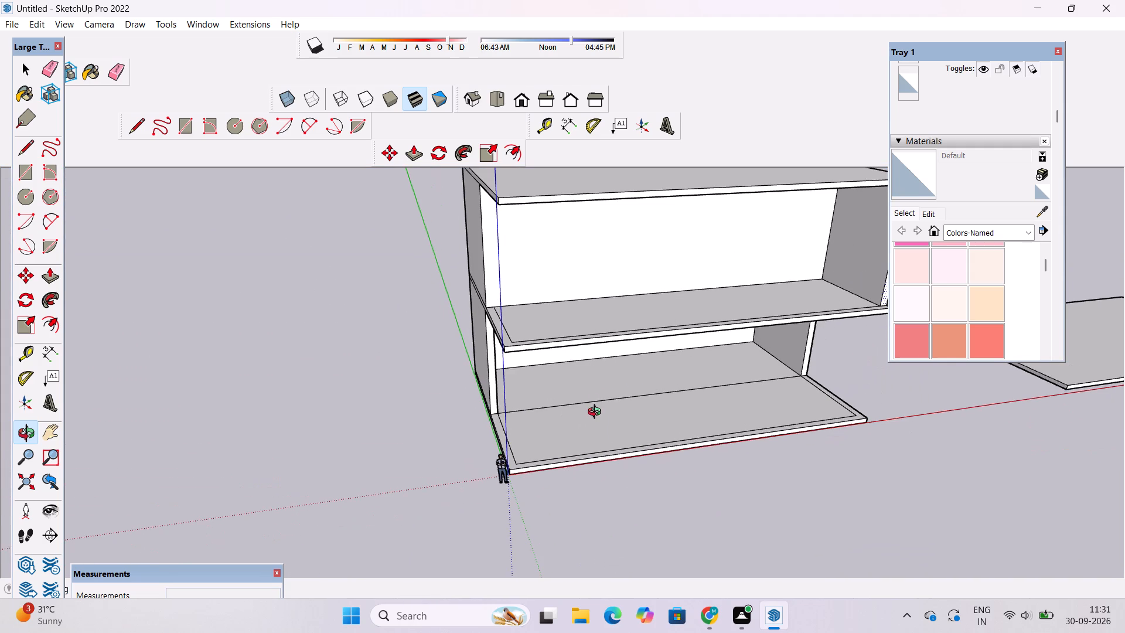
{"action": "left_click_drag", "start_coordinate": [597, 413], "coordinate": [537, 413]}
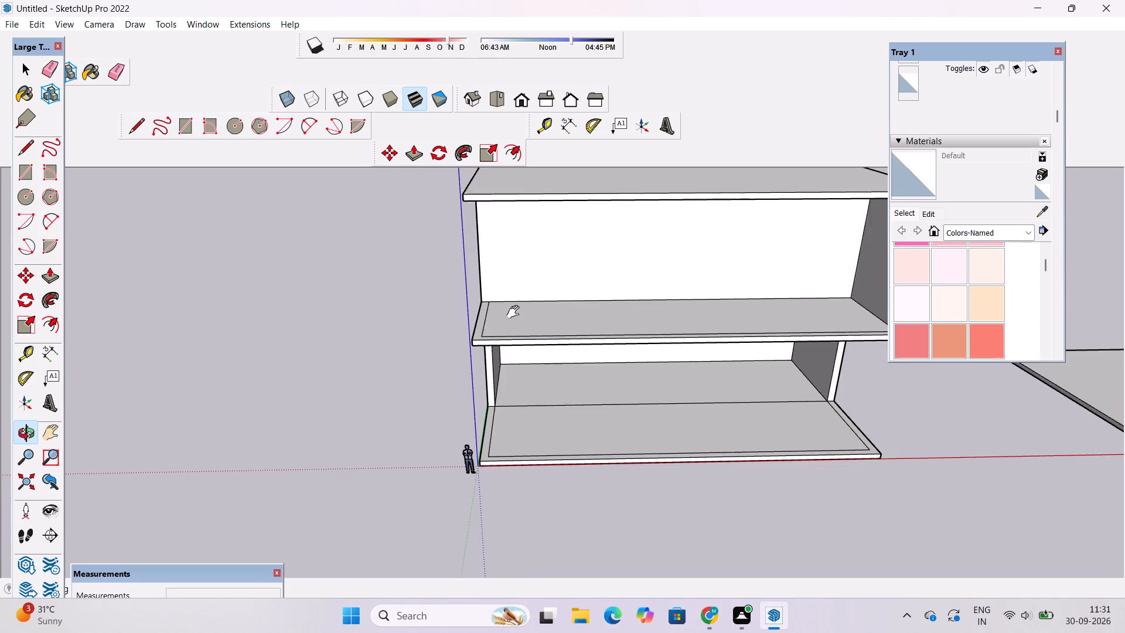
{"action": "scroll", "coordinate": [516, 312], "scroll_direction": "up", "scroll_amount": 4, "text": "shift"}
{"action": "left_click_drag", "start_coordinate": [507, 327], "coordinate": [503, 377], "text": "shift"}
{"action": "left_click_drag", "start_coordinate": [495, 373], "coordinate": [506, 451]}
{"action": "left_click_drag", "start_coordinate": [495, 413], "coordinate": [483, 329], "text": "shift"}
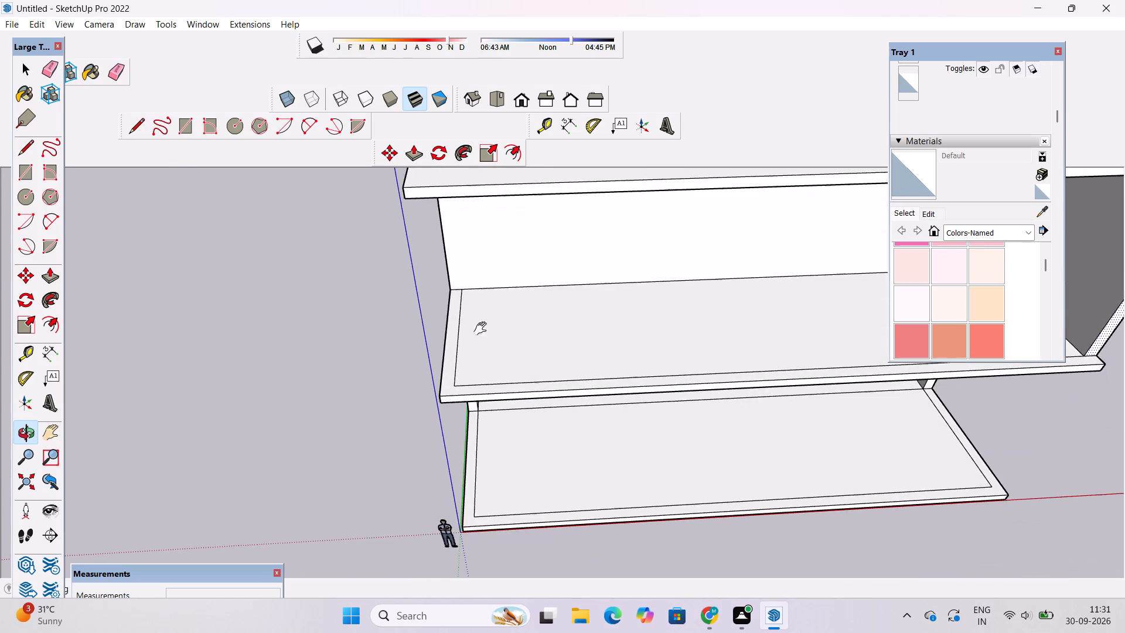
{"action": "scroll", "coordinate": [483, 329], "scroll_direction": "down", "scroll_amount": 2}
{"action": "left_click_drag", "start_coordinate": [483, 331], "coordinate": [495, 390]}
{"action": "scroll", "coordinate": [492, 386], "scroll_direction": "up", "scroll_amount": 4}
{"action": "left_click_drag", "start_coordinate": [499, 398], "coordinate": [415, 292], "text": "shift"}
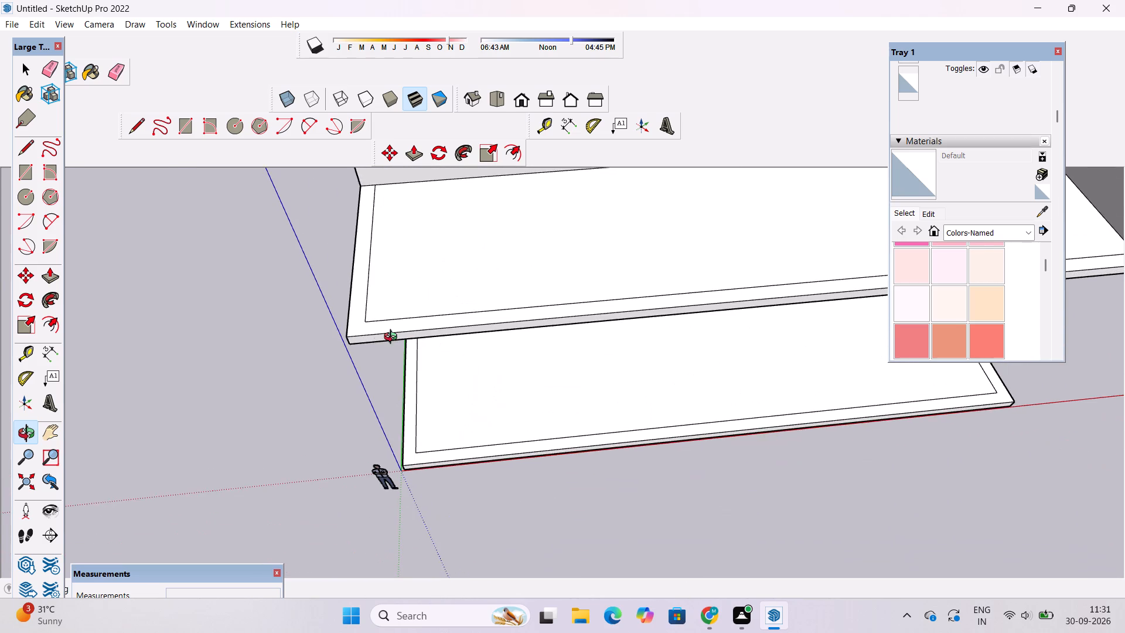
{"action": "scroll", "coordinate": [383, 338], "scroll_direction": "up", "scroll_amount": 3}
{"action": "key", "text": "l"}
{"action": "scroll", "coordinate": [382, 338], "scroll_direction": "up", "scroll_amount": 5}
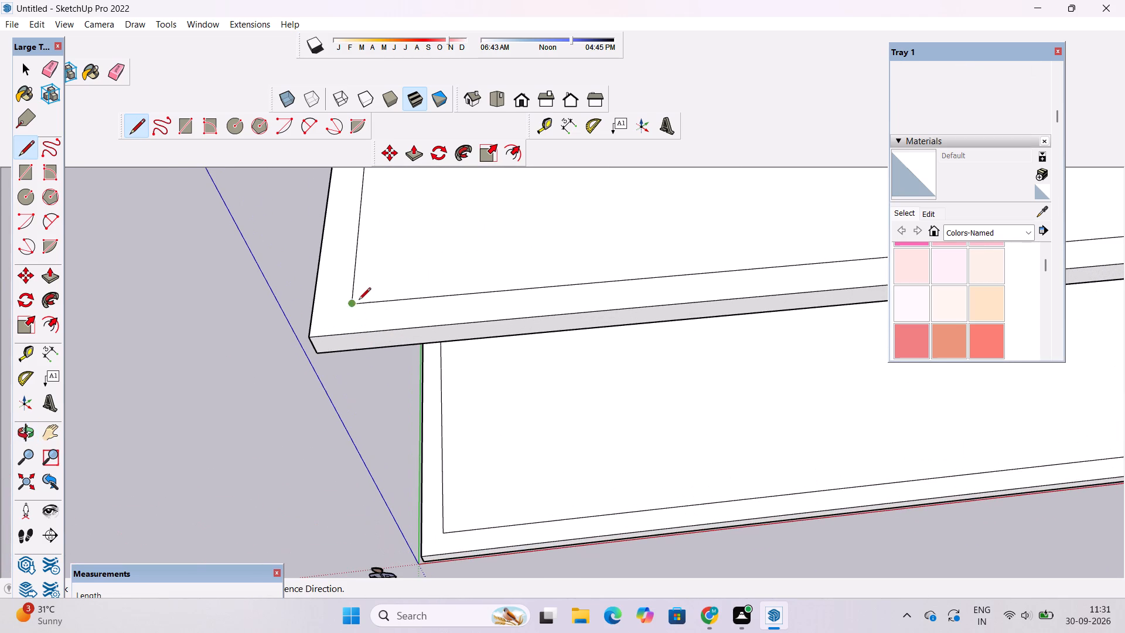
{"action": "left_click", "coordinate": [354, 302]}
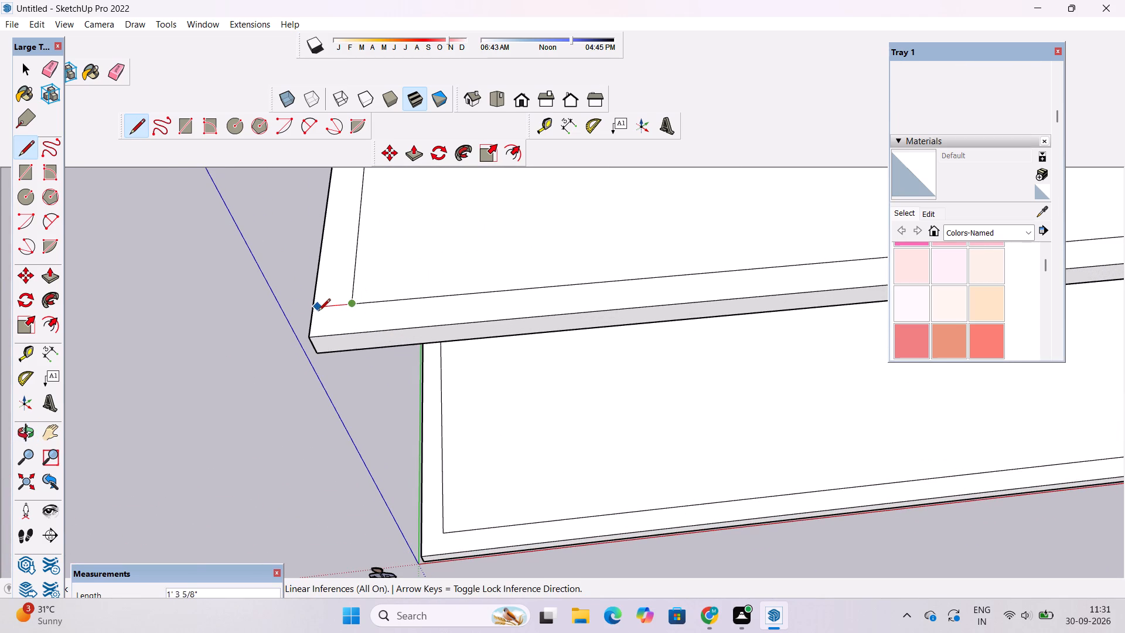
{"action": "left_click", "coordinate": [312, 313]}
{"action": "key", "text": "space"}
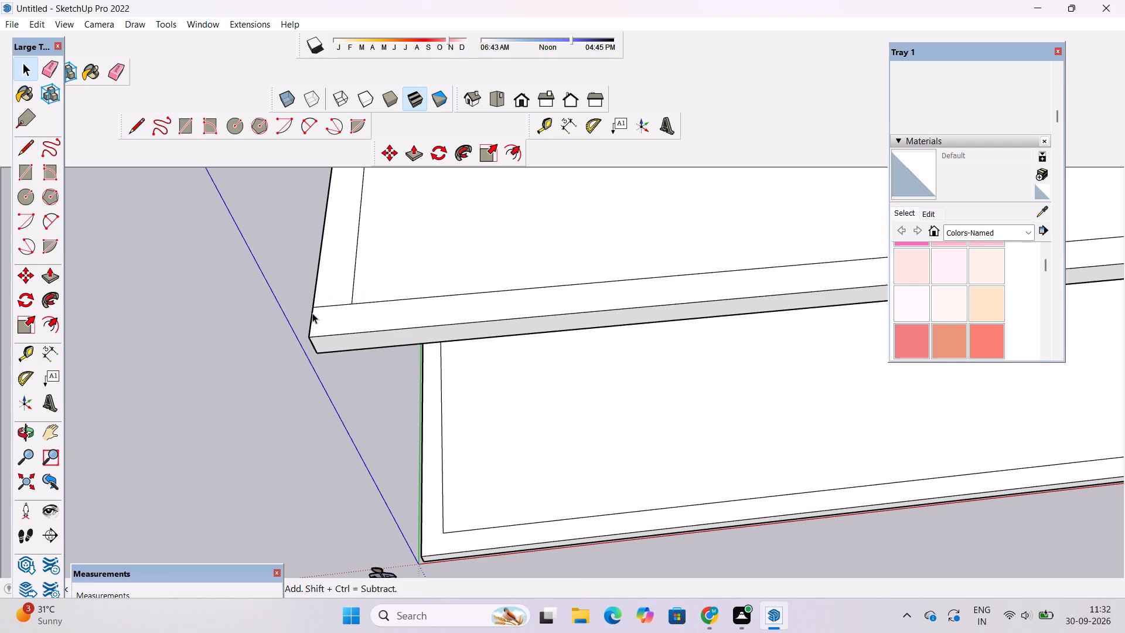
Examine the upper floor slab's origin-side border strip and the open space between it and the roof slab.
{"action": "key", "text": "p"}
{"action": "key", "text": "o"}
{"action": "scroll", "coordinate": [312, 313], "scroll_direction": "down", "scroll_amount": 5}
{"action": "left_click_drag", "start_coordinate": [292, 324], "coordinate": [343, 304]}
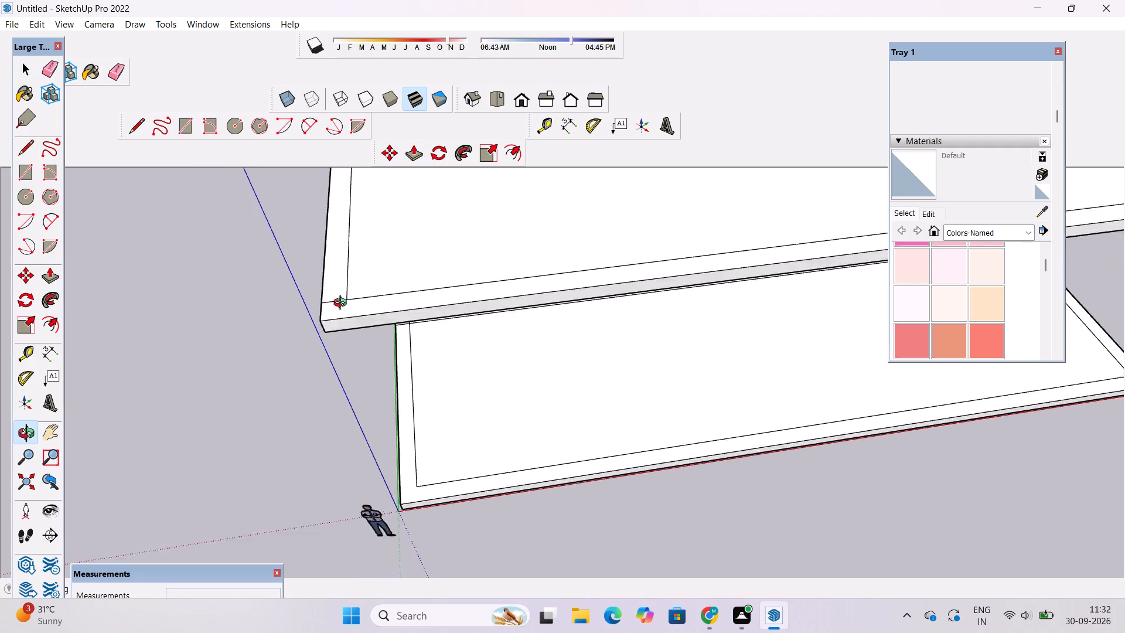
{"action": "left_click_drag", "start_coordinate": [343, 304], "coordinate": [434, 295]}
{"action": "left_click_drag", "start_coordinate": [444, 322], "coordinate": [485, 263]}
{"action": "left_click_drag", "start_coordinate": [463, 290], "coordinate": [483, 386], "text": "shift"}
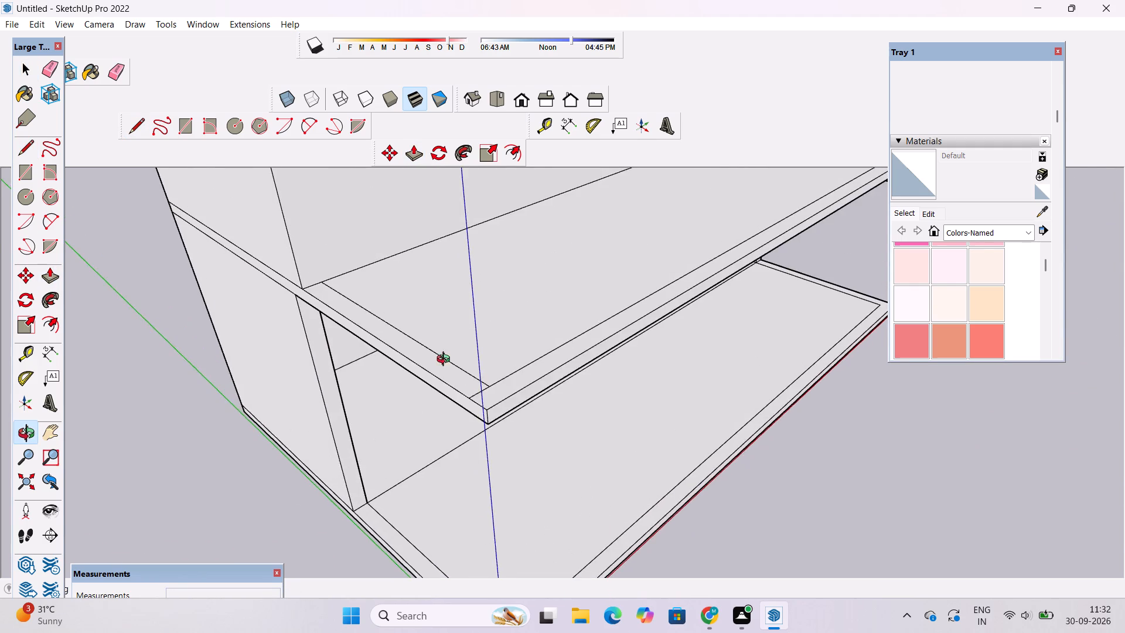
{"action": "scroll", "coordinate": [437, 358], "scroll_direction": "up", "scroll_amount": 3}
{"action": "left_click_drag", "start_coordinate": [405, 354], "coordinate": [363, 439], "text": "shift"}
{"action": "scroll", "coordinate": [360, 425], "scroll_direction": "down", "scroll_amount": 6}
{"action": "left_click_drag", "start_coordinate": [305, 417], "coordinate": [360, 370]}
{"action": "scroll", "coordinate": [360, 370], "scroll_direction": "down", "scroll_amount": 5}
{"action": "left_click_drag", "start_coordinate": [370, 366], "coordinate": [369, 371], "text": "shift"}
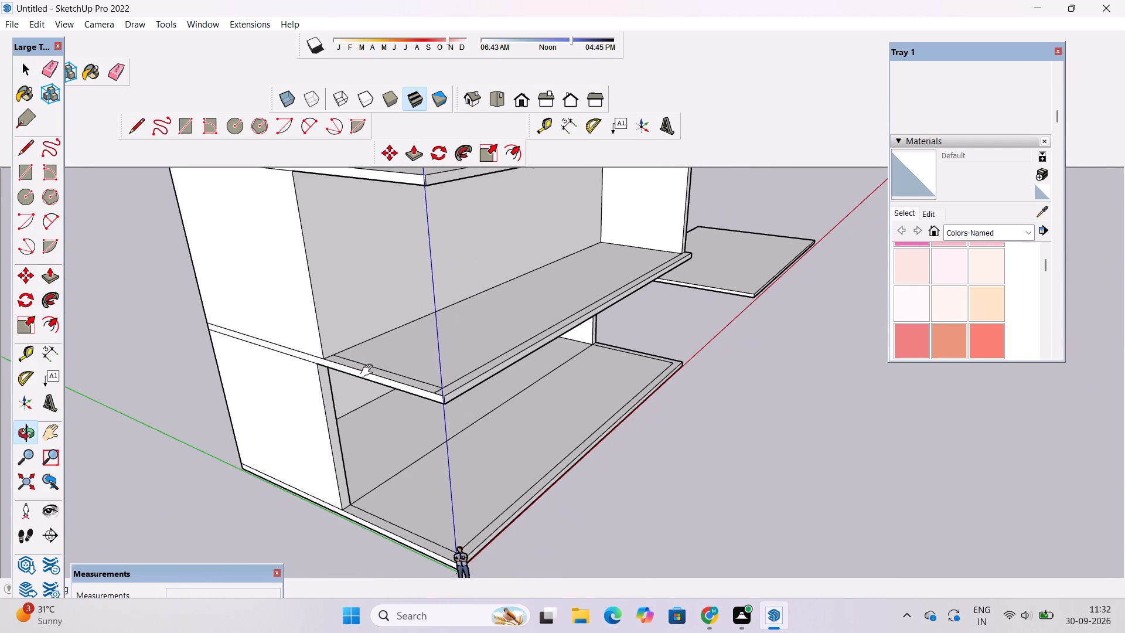
{"action": "left_click_drag", "start_coordinate": [369, 371], "coordinate": [367, 378], "text": "shift"}
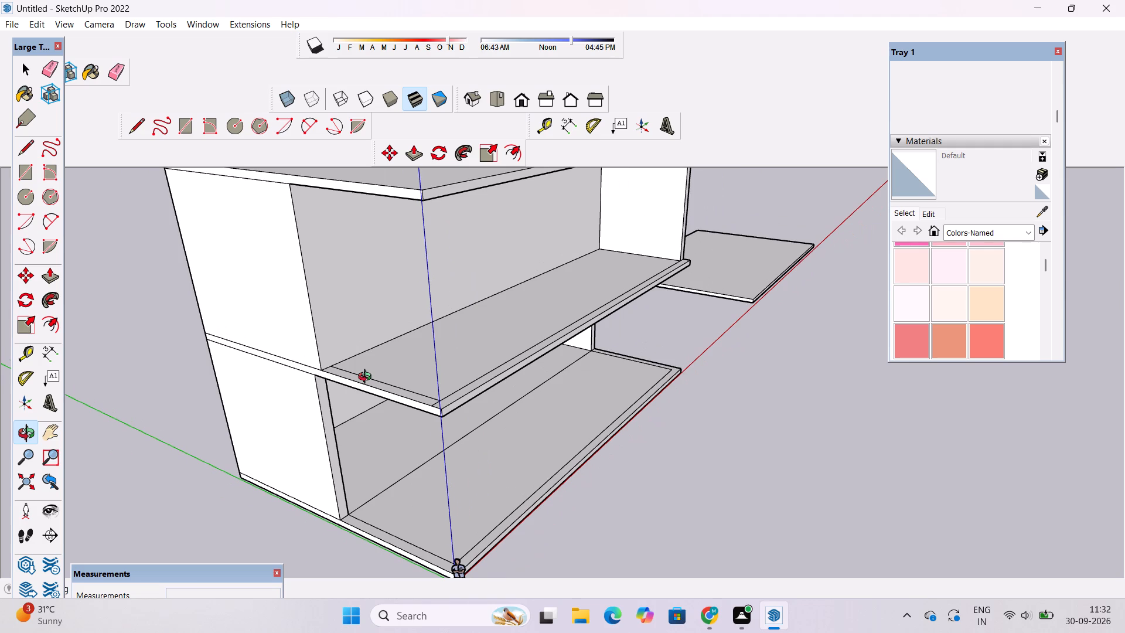
{"action": "scroll", "coordinate": [367, 378], "scroll_direction": "down", "scroll_amount": 3}
{"action": "left_click_drag", "start_coordinate": [376, 379], "coordinate": [369, 406], "text": "shift"}
{"action": "left_click", "coordinate": [369, 406]}
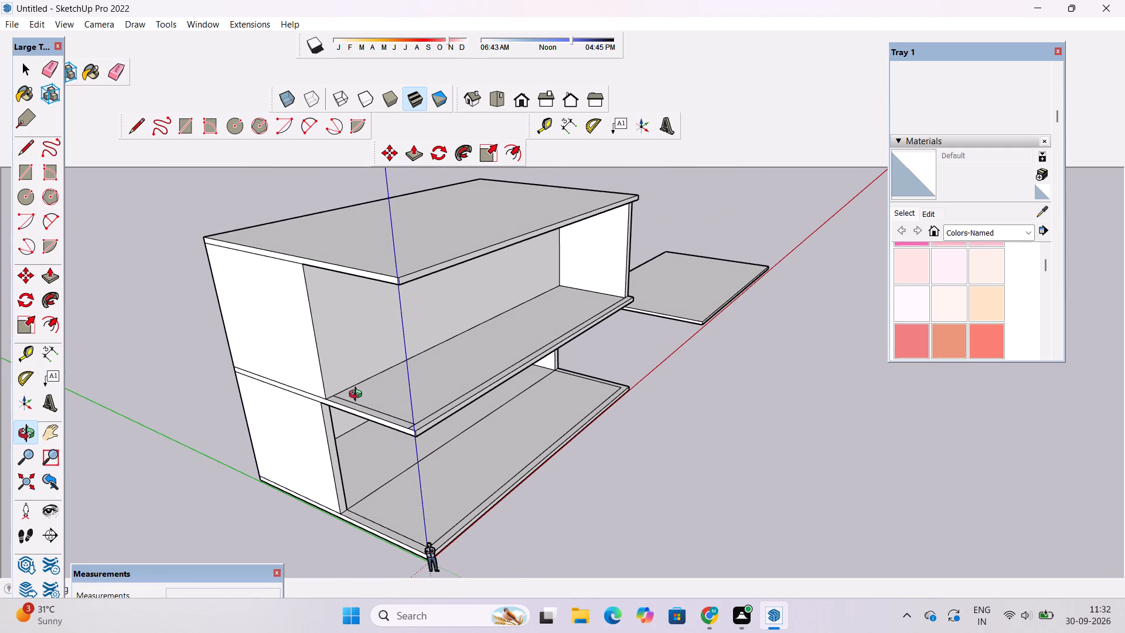
{"action": "scroll", "coordinate": [358, 396], "scroll_direction": "down", "scroll_amount": 3}
{"action": "left_click_drag", "start_coordinate": [363, 396], "coordinate": [346, 388]}
{"action": "scroll", "coordinate": [346, 388], "scroll_direction": "up", "scroll_amount": 1}
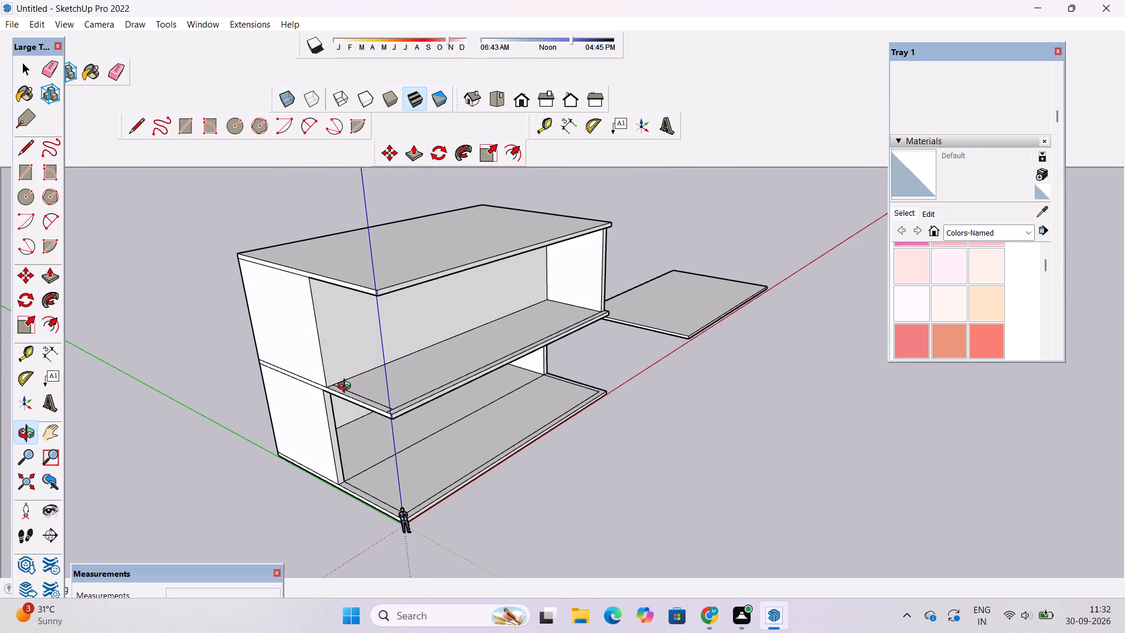
{"action": "scroll", "coordinate": [347, 387], "scroll_direction": "up", "scroll_amount": 1}
{"action": "scroll", "coordinate": [359, 380], "scroll_direction": "down", "scroll_amount": 1}
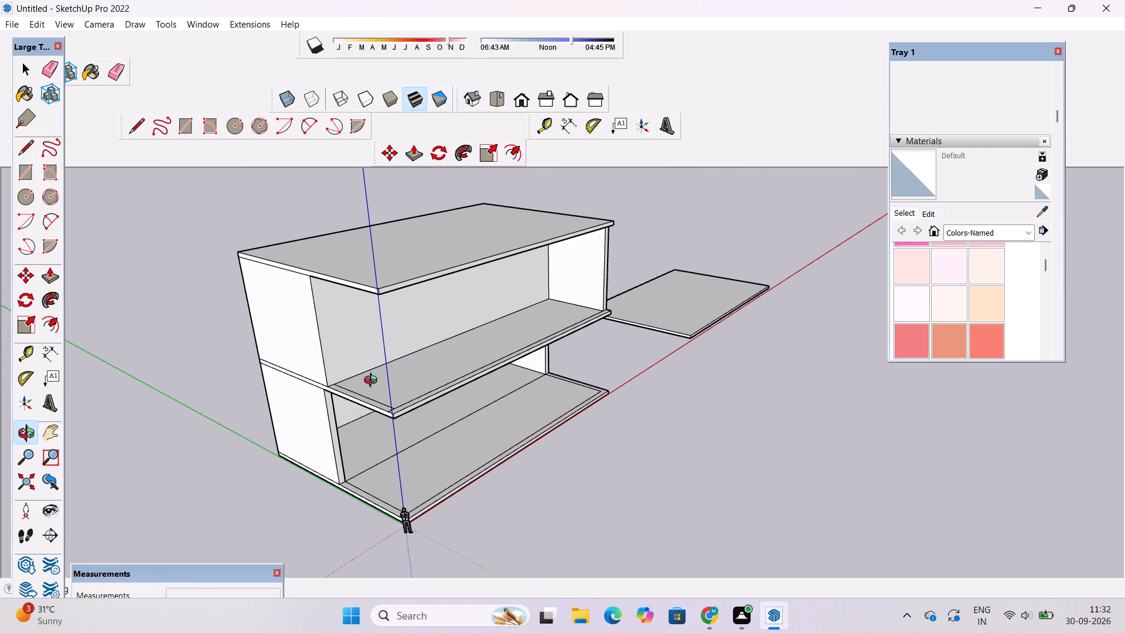
{"action": "left_click_drag", "start_coordinate": [446, 396], "coordinate": [435, 387]}
{"action": "left_click_drag", "start_coordinate": [394, 384], "coordinate": [397, 407], "text": "shift"}
{"action": "left_click_drag", "start_coordinate": [389, 434], "coordinate": [389, 498]}
{"action": "scroll", "coordinate": [381, 457], "scroll_direction": "up", "scroll_amount": 3}
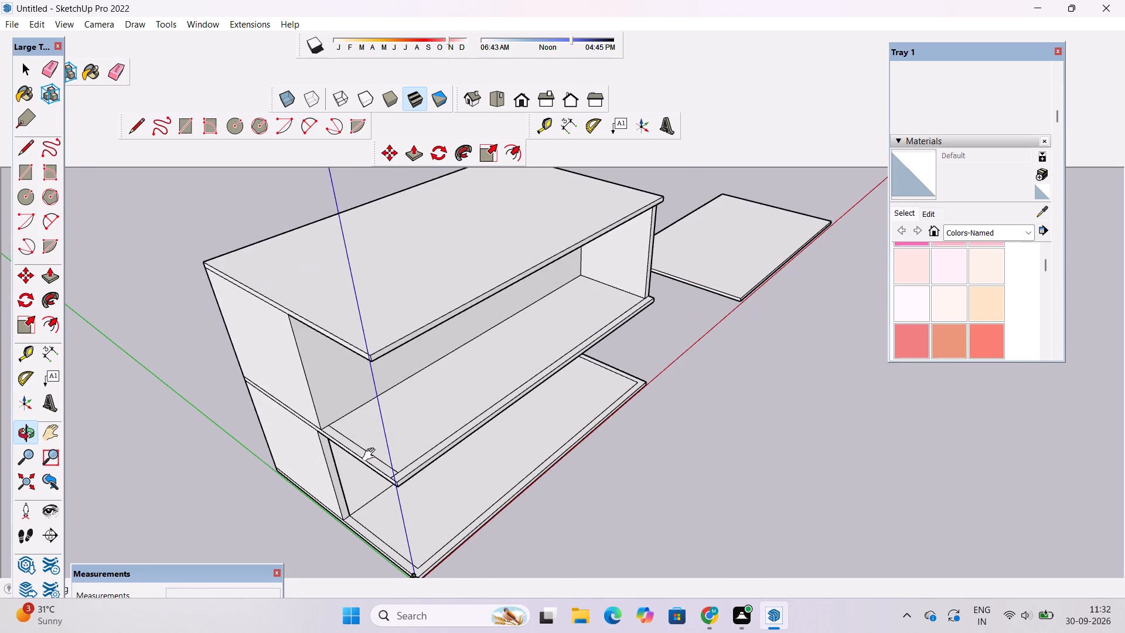
{"action": "left_click_drag", "start_coordinate": [383, 435], "coordinate": [405, 406], "text": "shift"}
{"action": "left_click_drag", "start_coordinate": [407, 414], "coordinate": [425, 390]}
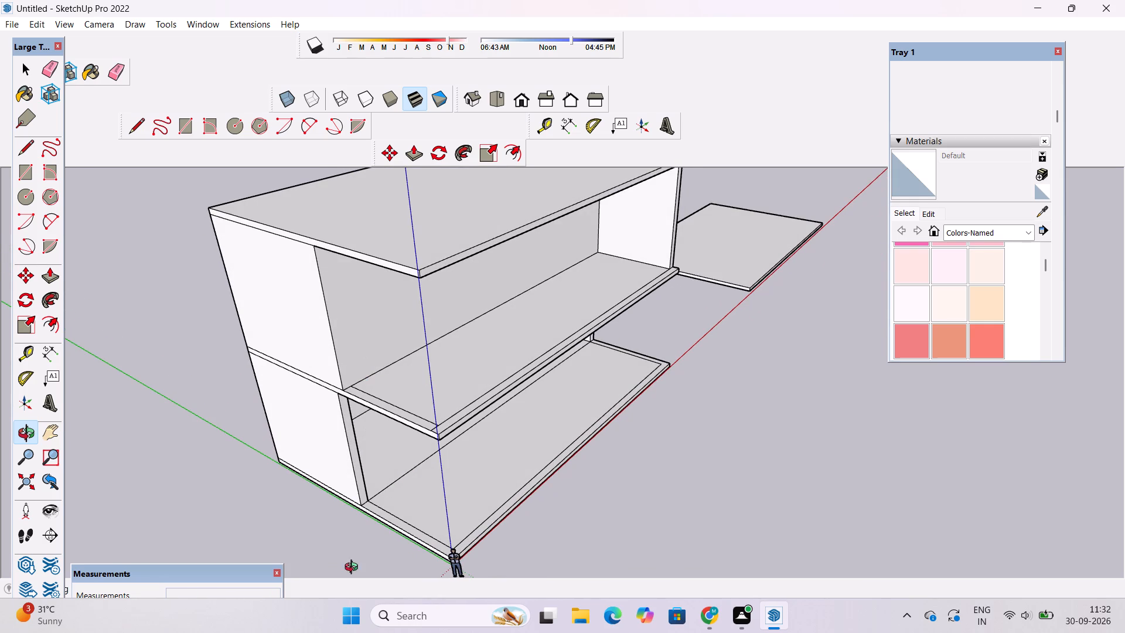
Push/Pull the upper floor slab's origin-side border strip up 23' to the underside of the roof slab.
{"action": "scroll", "coordinate": [447, 440], "scroll_direction": "up", "scroll_amount": 3}
{"action": "left_click_drag", "start_coordinate": [435, 410], "coordinate": [435, 500], "text": "shift"}
{"action": "left_click_drag", "start_coordinate": [421, 534], "coordinate": [413, 424]}
{"action": "scroll", "coordinate": [391, 431], "scroll_direction": "down", "scroll_amount": 5}
{"action": "left_click_drag", "start_coordinate": [383, 355], "coordinate": [374, 474]}
{"action": "scroll", "coordinate": [373, 475], "scroll_direction": "up", "scroll_amount": 4}
{"action": "key", "text": "p"}
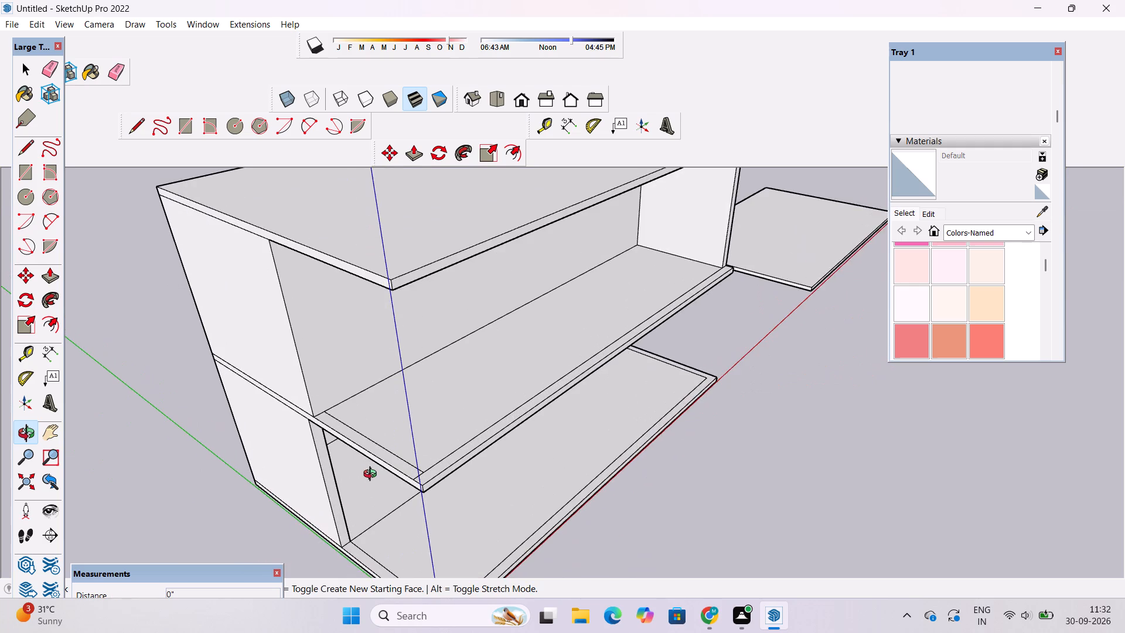
{"action": "scroll", "coordinate": [373, 474], "scroll_direction": "up", "scroll_amount": 4}
{"action": "left_click", "coordinate": [403, 453]}
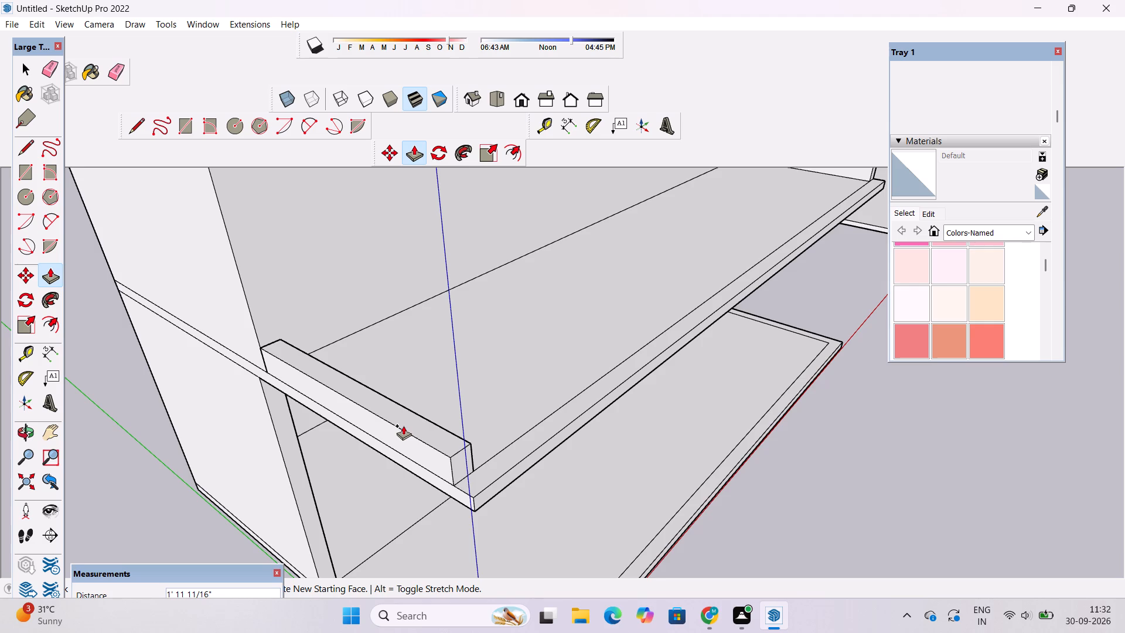
{"action": "scroll", "coordinate": [403, 426], "scroll_direction": "down", "scroll_amount": 9}
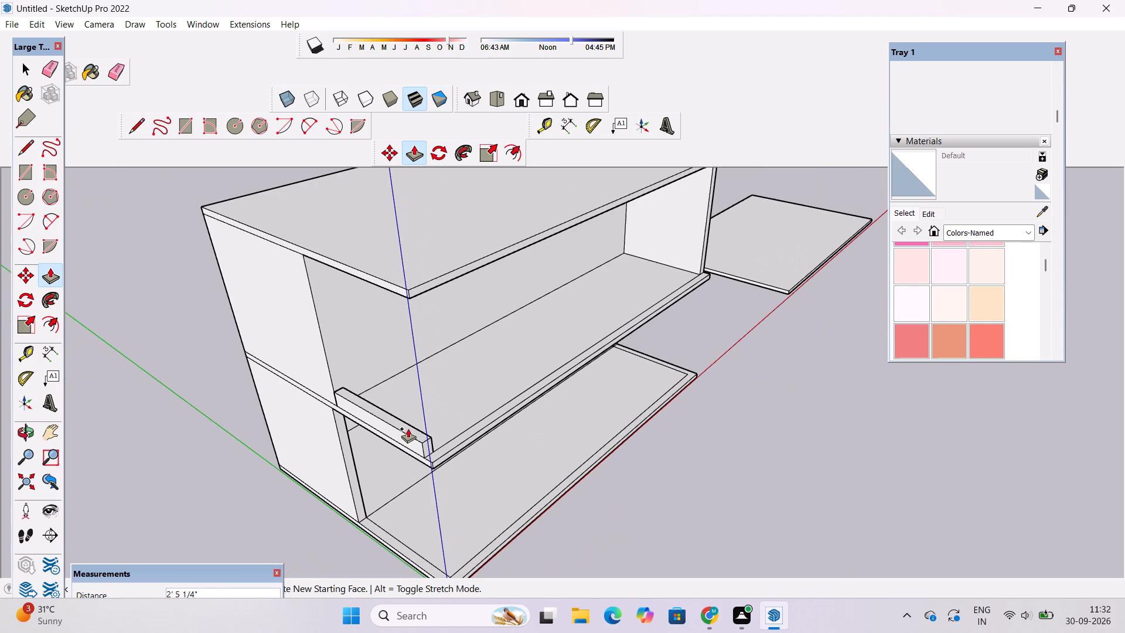
{"action": "scroll", "coordinate": [408, 428], "scroll_direction": "down", "scroll_amount": 3}
{"action": "scroll", "coordinate": [381, 322], "scroll_direction": "up", "scroll_amount": 5}
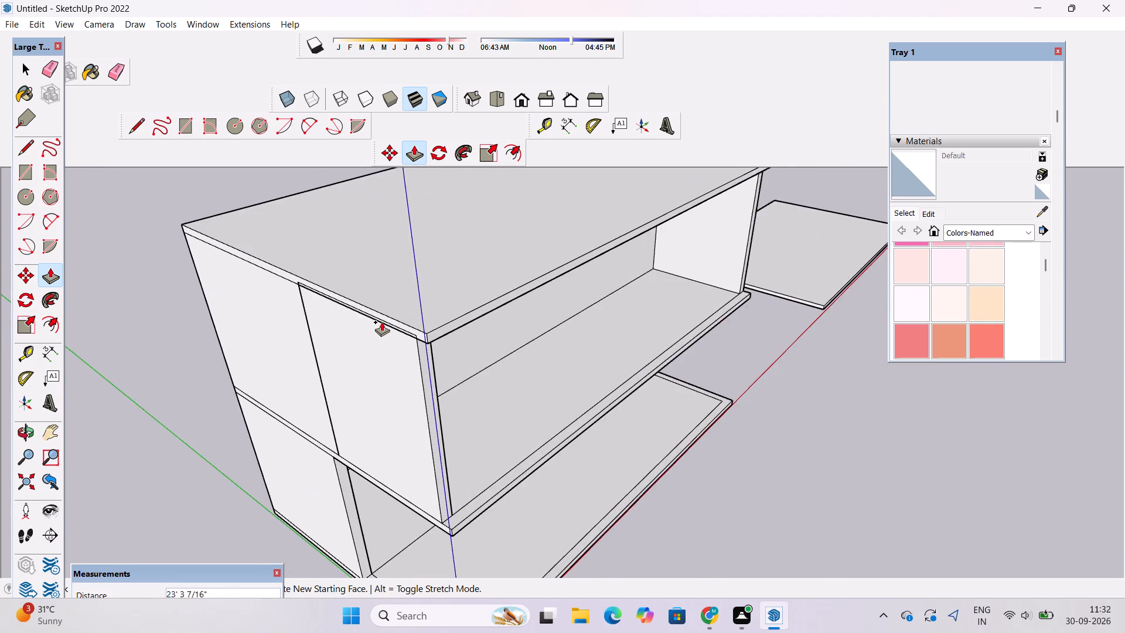
{"action": "scroll", "coordinate": [380, 326], "scroll_direction": "up", "scroll_amount": 4}
{"action": "left_click", "coordinate": [442, 345]}
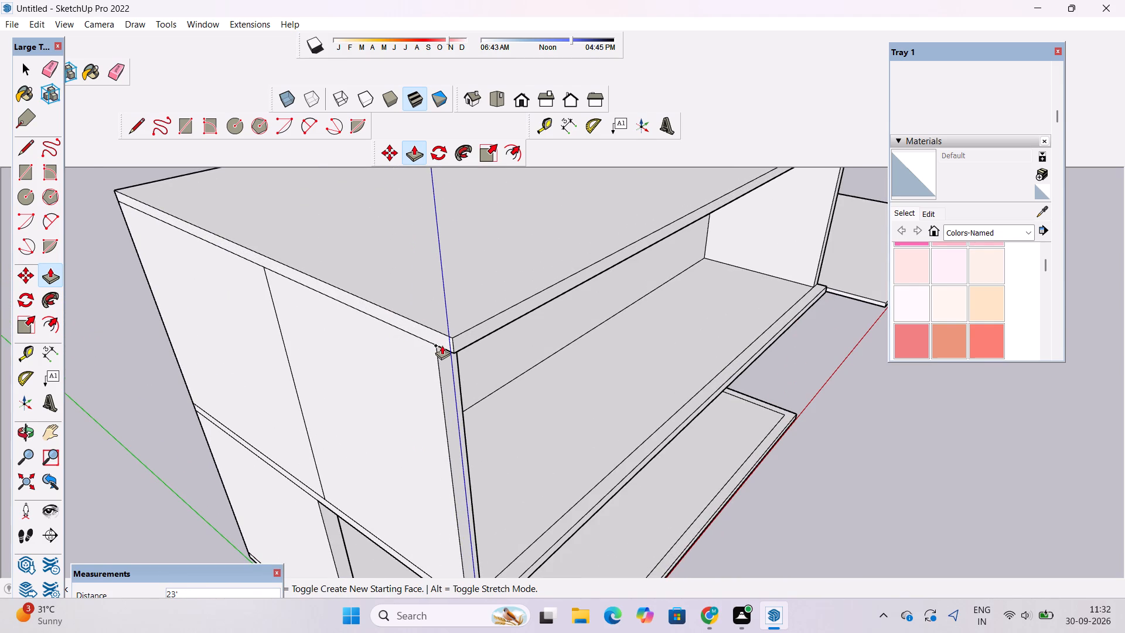
Examine the whole building from the front and the lower storey's wall and floor slab at the origin-side end.
{"action": "key", "text": "o"}
{"action": "scroll", "coordinate": [445, 349], "scroll_direction": "down", "scroll_amount": 6}
{"action": "left_click_drag", "start_coordinate": [530, 424], "coordinate": [408, 327]}
{"action": "scroll", "coordinate": [402, 320], "scroll_direction": "down", "scroll_amount": 8}
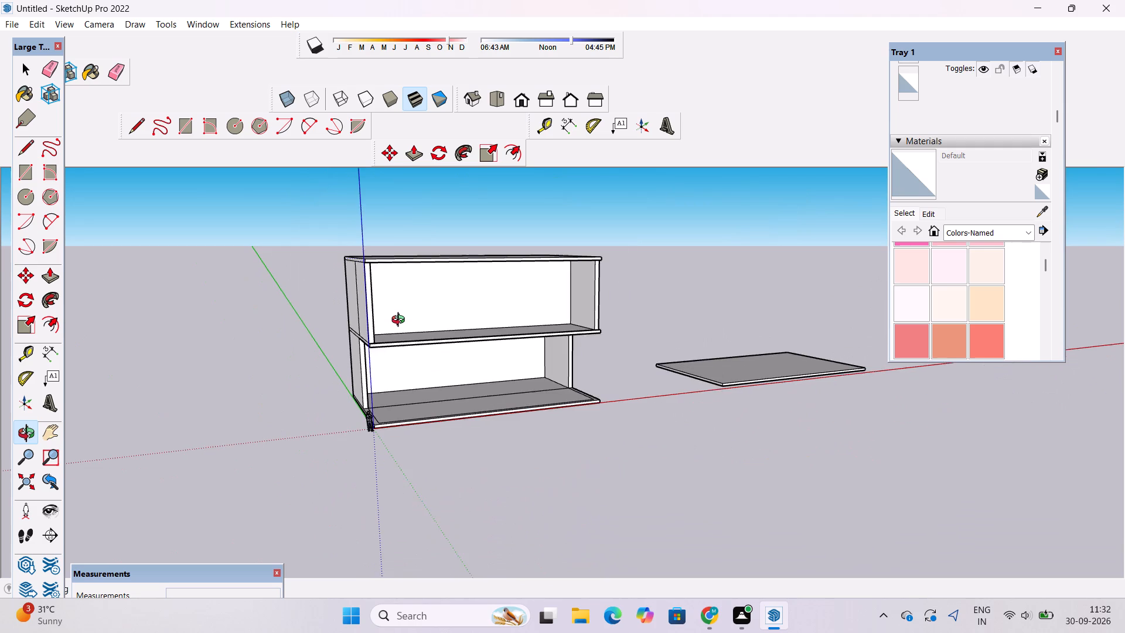
{"action": "scroll", "coordinate": [401, 321], "scroll_direction": "down", "scroll_amount": 2}
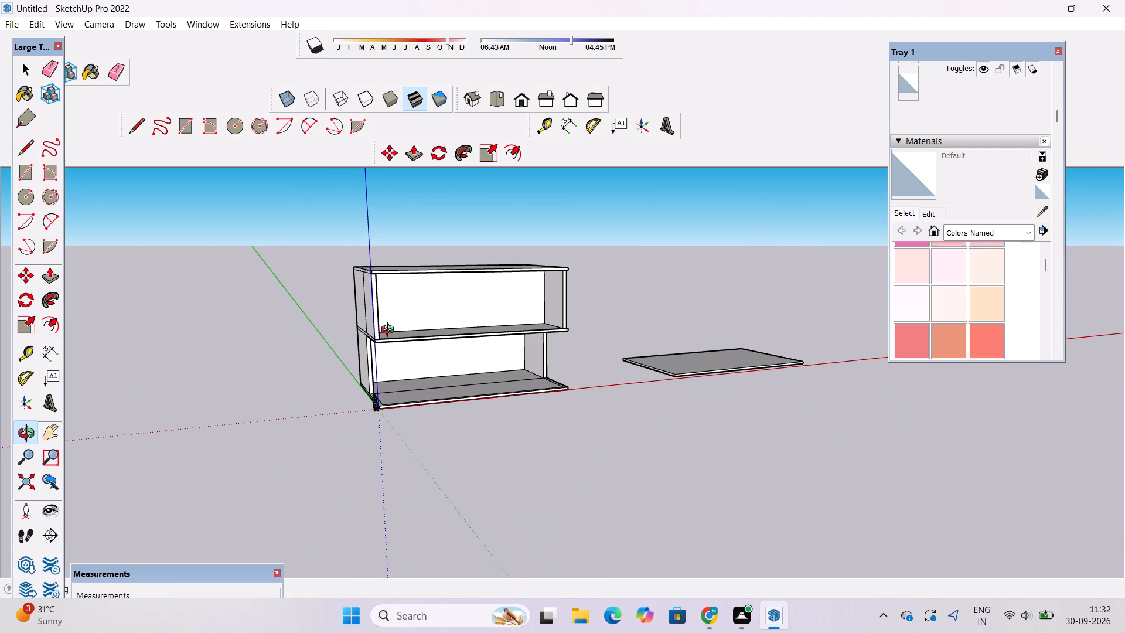
{"action": "scroll", "coordinate": [390, 333], "scroll_direction": "down", "scroll_amount": 5}
{"action": "scroll", "coordinate": [402, 360], "scroll_direction": "up", "scroll_amount": 2}
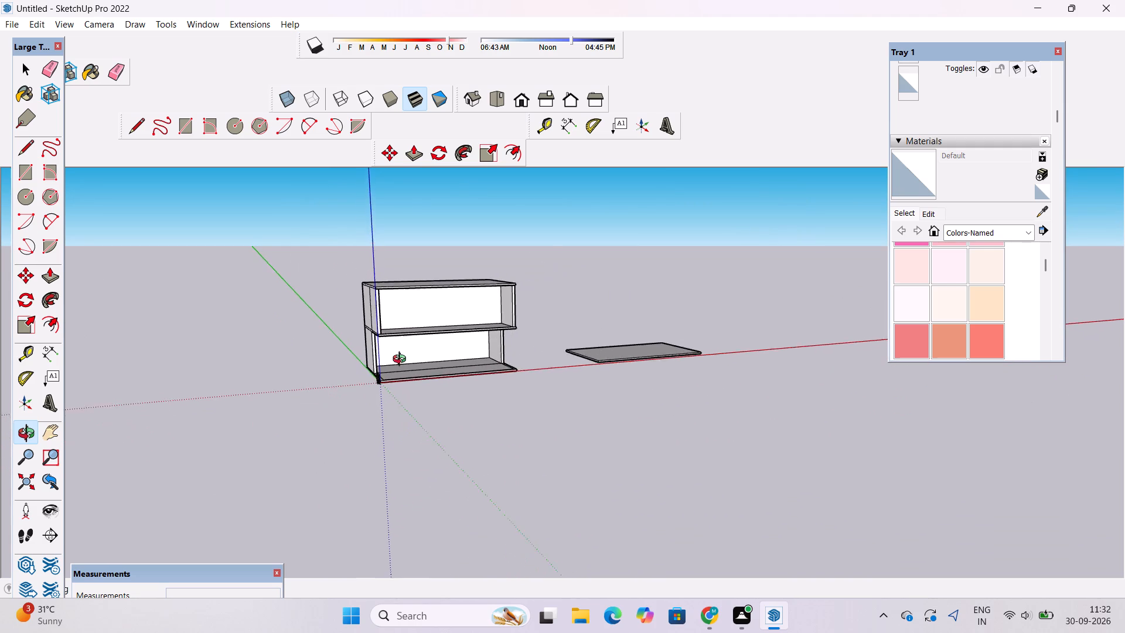
{"action": "scroll", "coordinate": [402, 360], "scroll_direction": "up", "scroll_amount": 3}
{"action": "left_click_drag", "start_coordinate": [387, 345], "coordinate": [503, 424], "text": "shift"}
{"action": "scroll", "coordinate": [495, 397], "scroll_direction": "up", "scroll_amount": 3}
{"action": "left_click_drag", "start_coordinate": [496, 414], "coordinate": [352, 316], "text": "shift"}
{"action": "left_click_drag", "start_coordinate": [359, 319], "coordinate": [327, 359]}
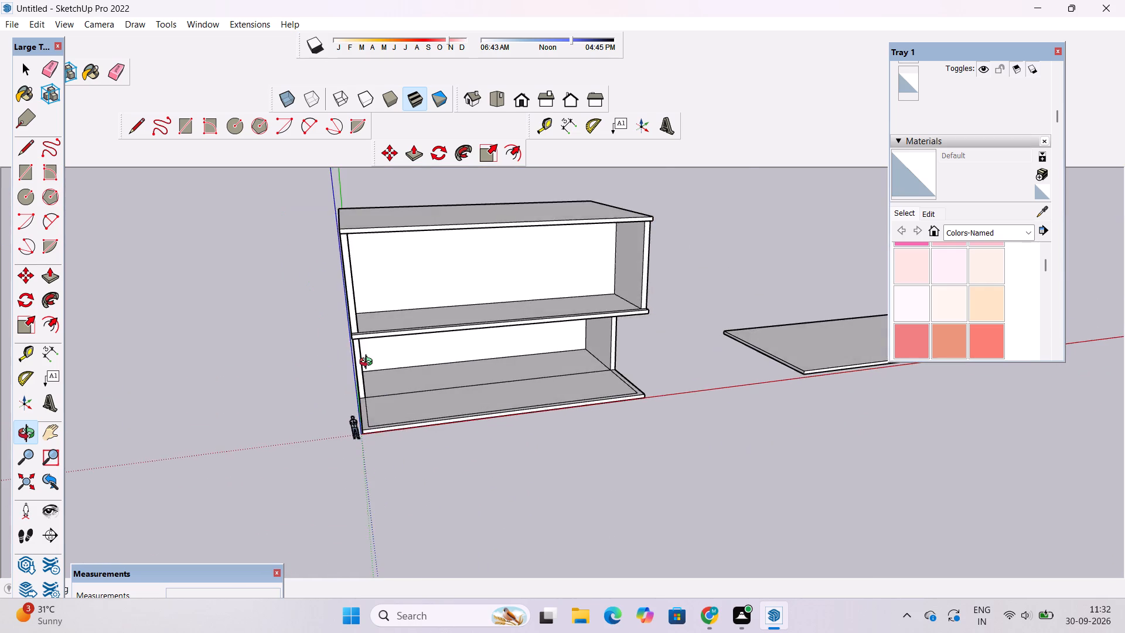
{"action": "scroll", "coordinate": [370, 363], "scroll_direction": "up", "scroll_amount": 6}
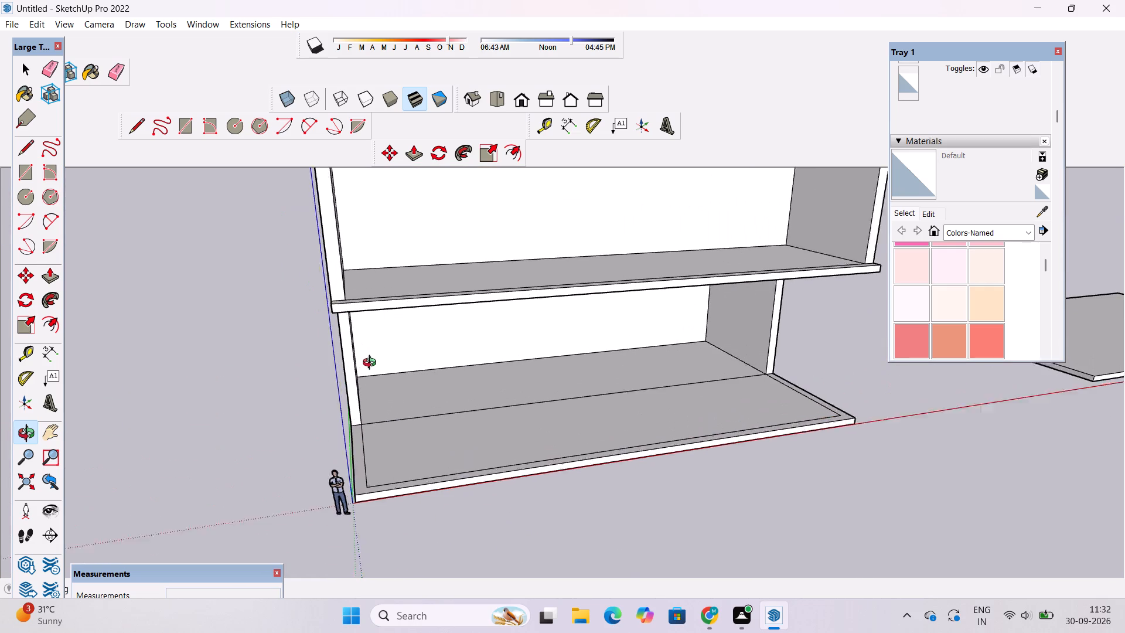
{"action": "scroll", "coordinate": [372, 364], "scroll_direction": "up", "scroll_amount": 3}
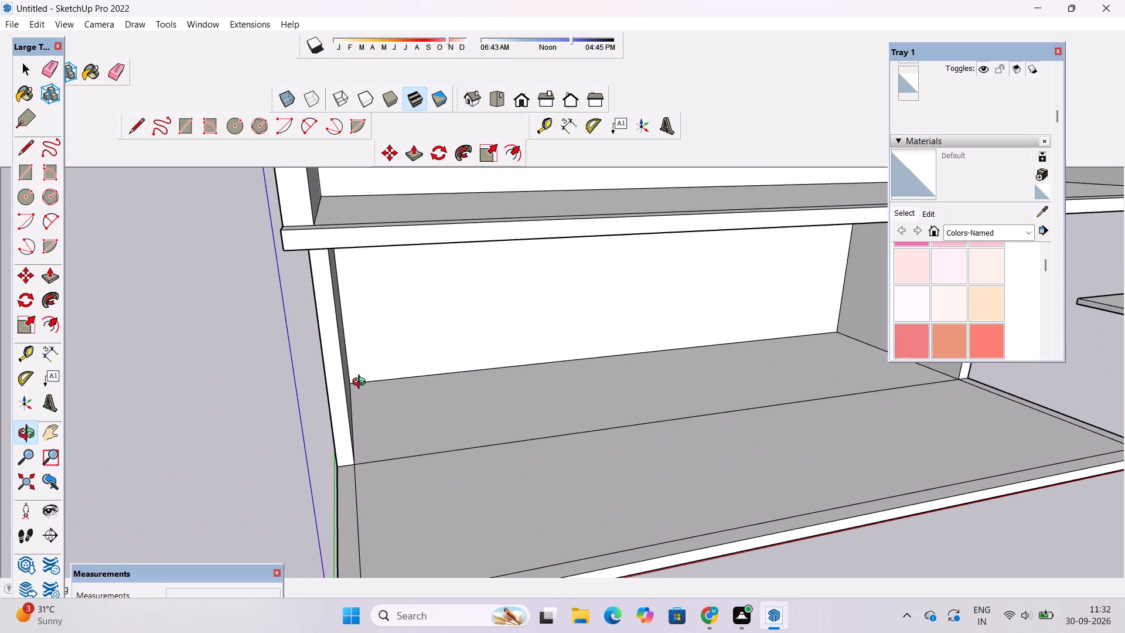
{"action": "scroll", "coordinate": [362, 383], "scroll_direction": "down", "scroll_amount": 3}
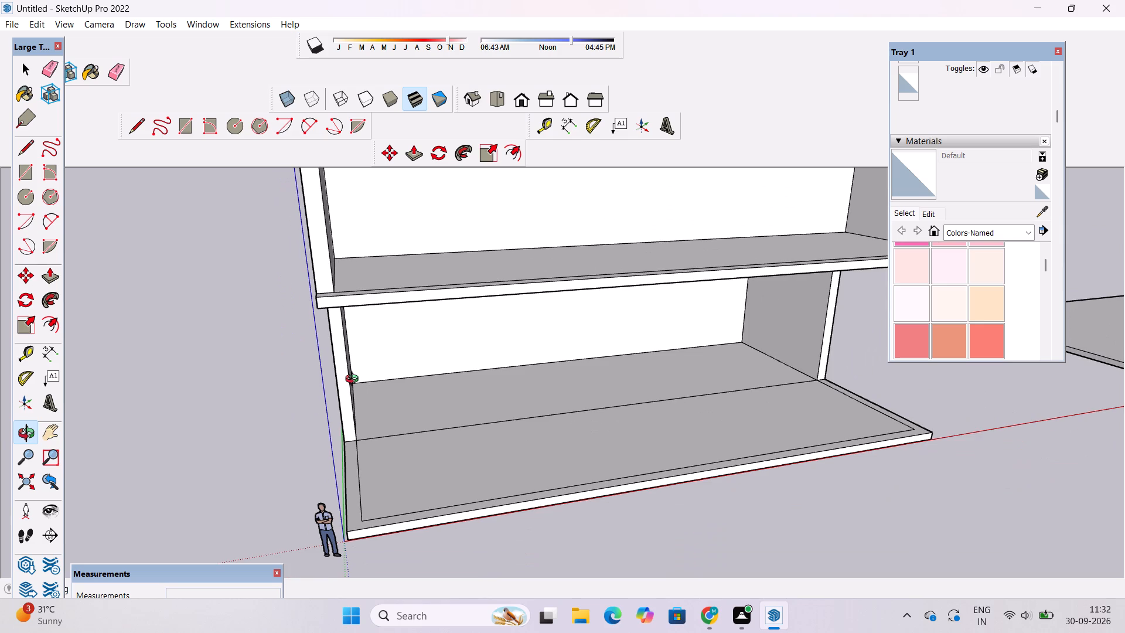
{"action": "scroll", "coordinate": [354, 380], "scroll_direction": "down", "scroll_amount": 2}
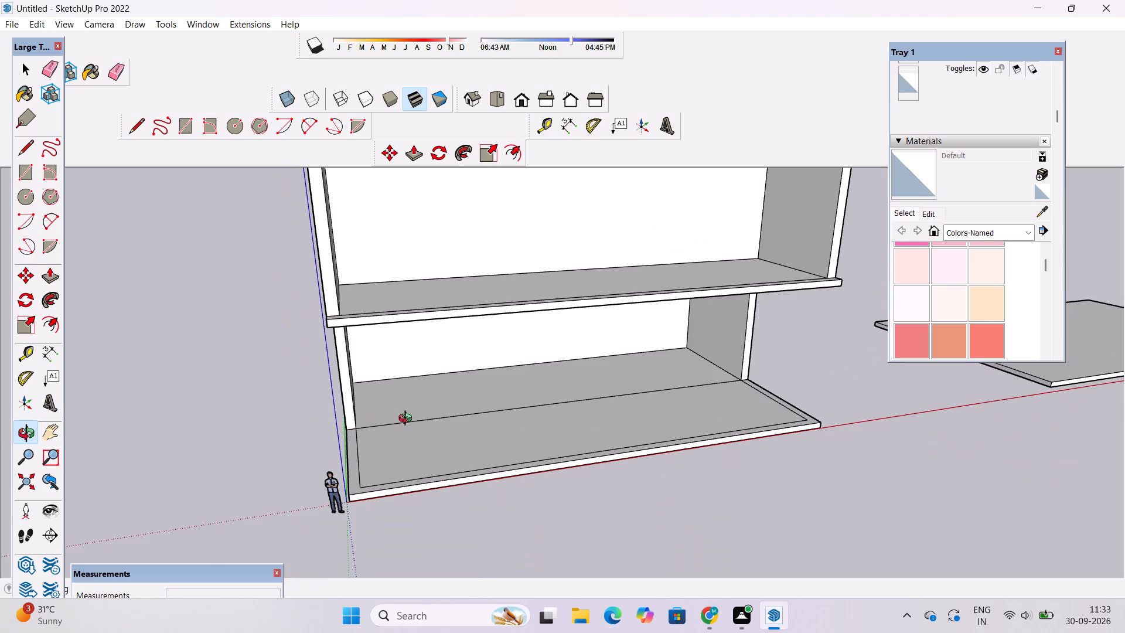
Examine the two-storey building's end walls, slabs and roof from the front, the origin-side end and above.
{"action": "left_click_drag", "start_coordinate": [421, 442], "coordinate": [345, 447]}
{"action": "left_click_drag", "start_coordinate": [367, 433], "coordinate": [384, 379]}
{"action": "left_click_drag", "start_coordinate": [379, 390], "coordinate": [478, 345]}
{"action": "left_click_drag", "start_coordinate": [485, 373], "coordinate": [477, 337], "text": "shift"}
{"action": "left_click_drag", "start_coordinate": [430, 365], "coordinate": [436, 395]}
{"action": "scroll", "coordinate": [436, 396], "scroll_direction": "down", "scroll_amount": 2}
{"action": "left_click_drag", "start_coordinate": [438, 403], "coordinate": [488, 445]}
{"action": "left_click_drag", "start_coordinate": [478, 430], "coordinate": [459, 401], "text": "shift"}
{"action": "scroll", "coordinate": [423, 392], "scroll_direction": "down", "scroll_amount": 5}
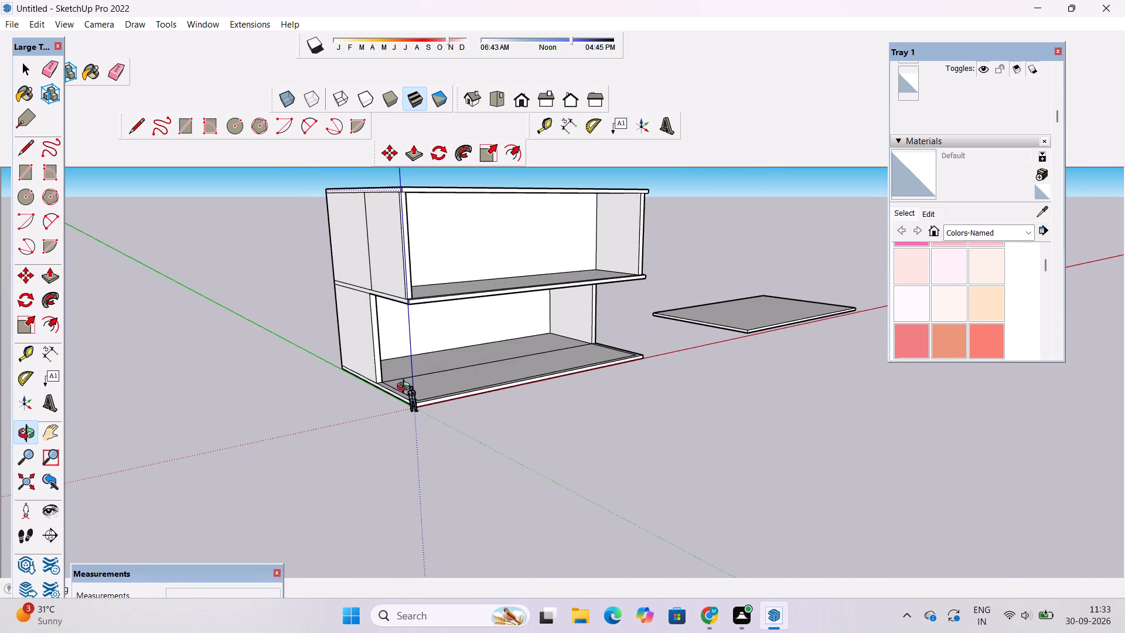
{"action": "left_click_drag", "start_coordinate": [397, 382], "coordinate": [383, 458], "text": "shift"}
{"action": "scroll", "coordinate": [378, 304], "scroll_direction": "up", "scroll_amount": 3}
{"action": "left_click_drag", "start_coordinate": [407, 300], "coordinate": [333, 330]}
{"action": "left_click_drag", "start_coordinate": [398, 316], "coordinate": [391, 337], "text": "shift"}
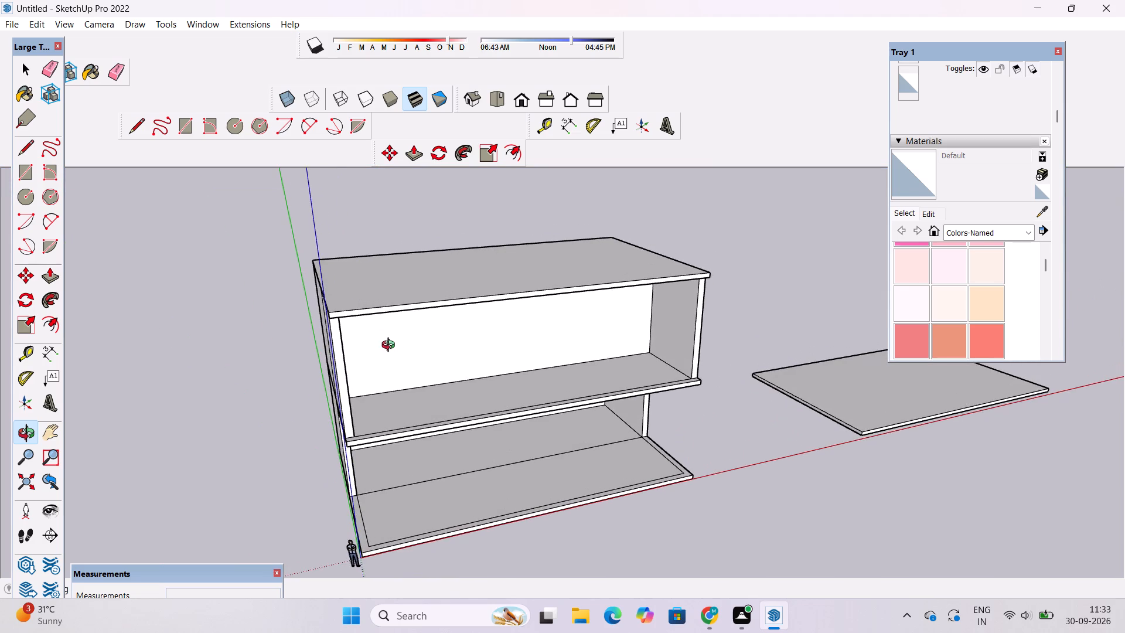
{"action": "scroll", "coordinate": [398, 343], "scroll_direction": "up", "scroll_amount": 2}
{"action": "left_click_drag", "start_coordinate": [444, 338], "coordinate": [413, 343]}
{"action": "left_click_drag", "start_coordinate": [415, 343], "coordinate": [394, 348]}
{"action": "left_click_drag", "start_coordinate": [394, 353], "coordinate": [348, 358], "text": "shift"}
{"action": "left_click_drag", "start_coordinate": [348, 353], "coordinate": [357, 383], "text": "shift"}
{"action": "scroll", "coordinate": [359, 373], "scroll_direction": "down", "scroll_amount": 4}
{"action": "left_click_drag", "start_coordinate": [398, 365], "coordinate": [345, 379]}
{"action": "left_click_drag", "start_coordinate": [345, 379], "coordinate": [302, 393], "text": "shift"}
{"action": "scroll", "coordinate": [302, 393], "scroll_direction": "down", "scroll_amount": 6, "text": "shift"}
{"action": "left_click_drag", "start_coordinate": [364, 351], "coordinate": [388, 433]}
{"action": "left_click_drag", "start_coordinate": [345, 427], "coordinate": [524, 416], "text": "shift"}
{"action": "scroll", "coordinate": [510, 398], "scroll_direction": "up", "scroll_amount": 4}
{"action": "left_click_drag", "start_coordinate": [551, 411], "coordinate": [588, 412]}
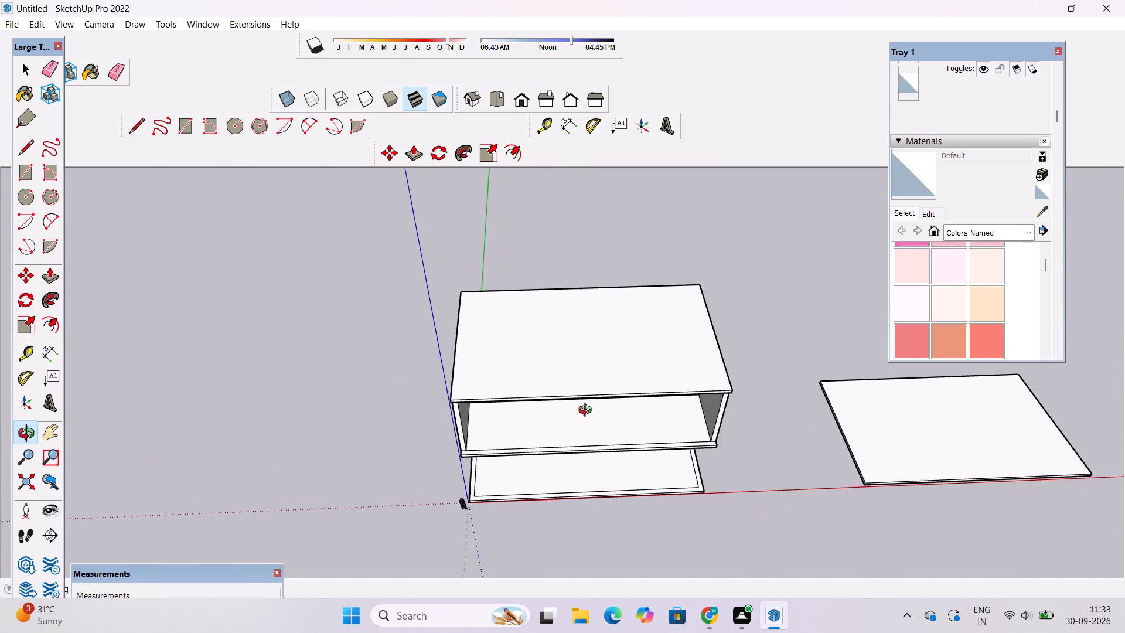
Place a Tape Measure guide line 1.5' inward from the roof slab's origin-side edge.
{"action": "left_click_drag", "start_coordinate": [585, 411], "coordinate": [452, 452], "text": "shift"}
{"action": "left_click_drag", "start_coordinate": [452, 454], "coordinate": [462, 427], "text": "shift"}
{"action": "key", "text": "t"}
{"action": "scroll", "coordinate": [340, 366], "scroll_direction": "up", "scroll_amount": 3}
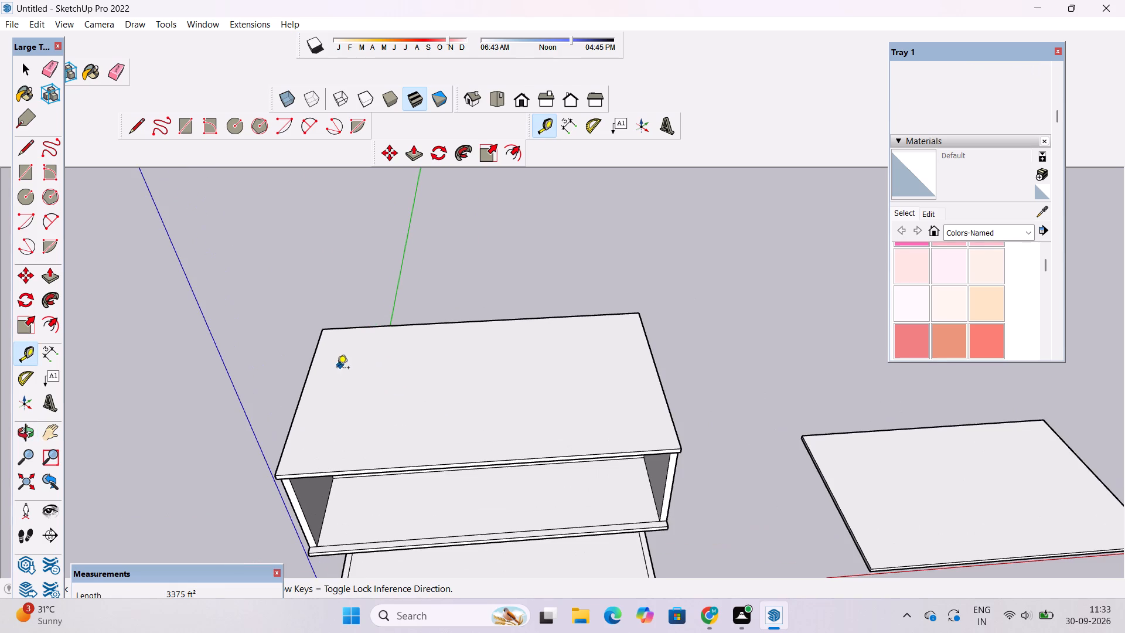
{"action": "left_click", "coordinate": [300, 393]}
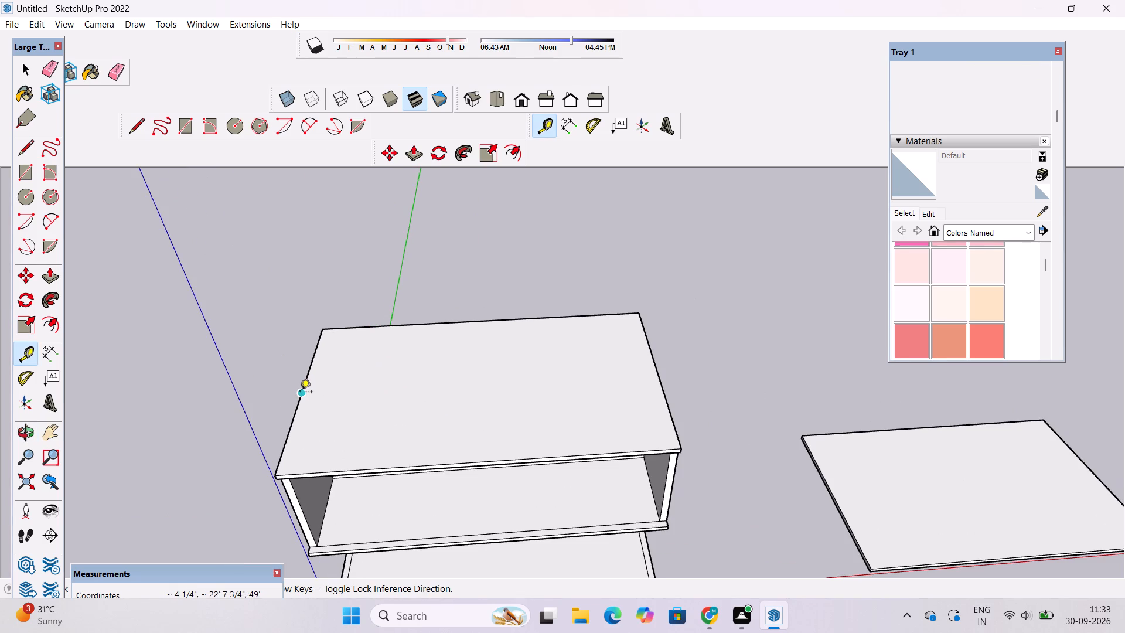
{"action": "type", "text": "1.5'"}
{"action": "key", "text": "Return"}
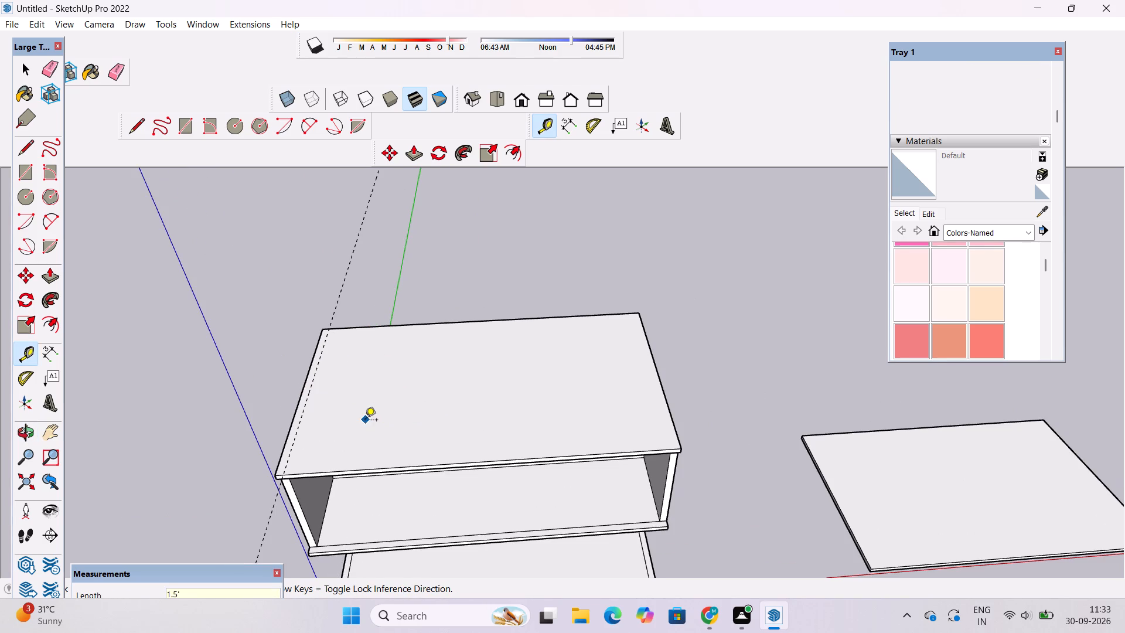
Place Tape Measure guide lines 1.5' inward from the roof slab's front, far-end and rear edges.
{"action": "scroll", "coordinate": [485, 462], "scroll_direction": "up", "scroll_amount": 8}
{"action": "left_click", "coordinate": [483, 462]}
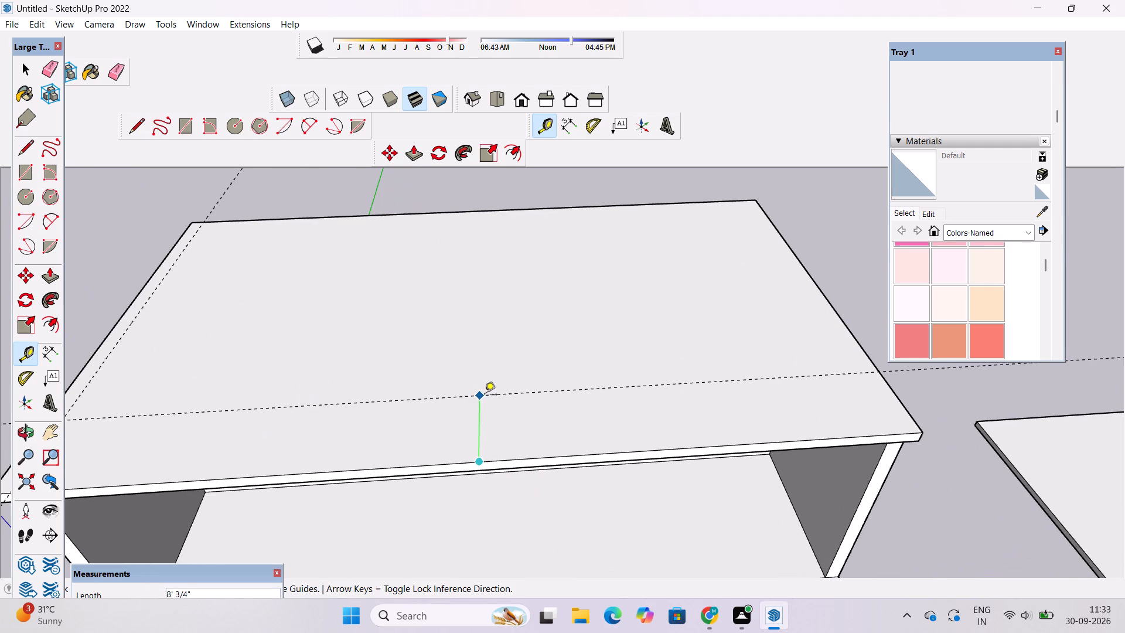
{"action": "type", "text": "1.5'"}
{"action": "key", "text": "Return"}
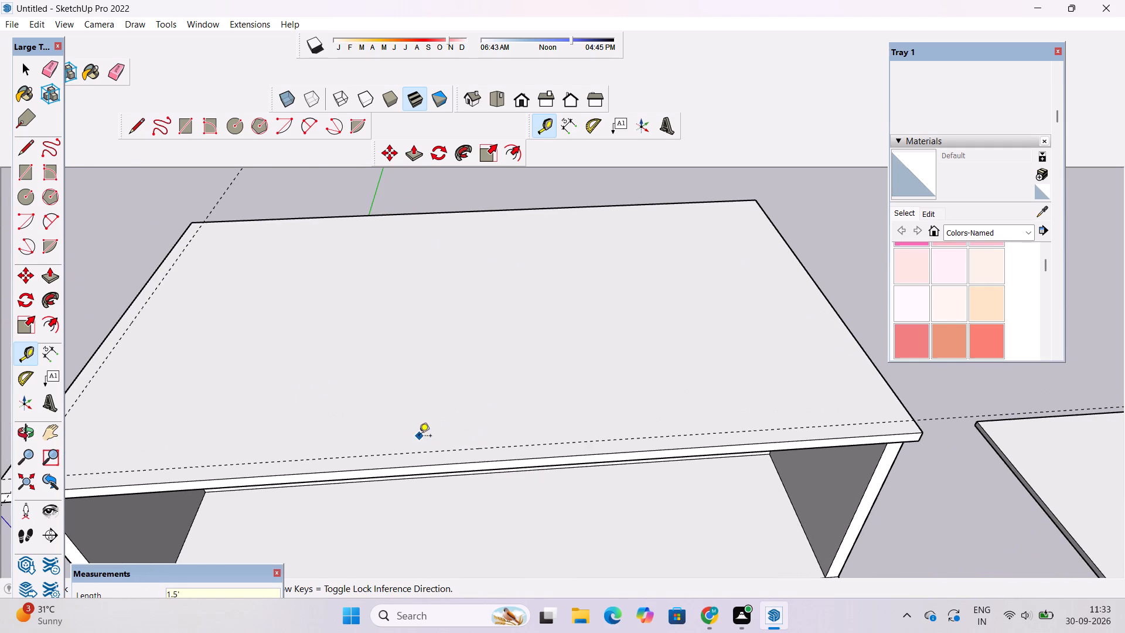
{"action": "scroll", "coordinate": [352, 433], "scroll_direction": "down", "scroll_amount": 10}
{"action": "scroll", "coordinate": [562, 351], "scroll_direction": "up", "scroll_amount": 2}
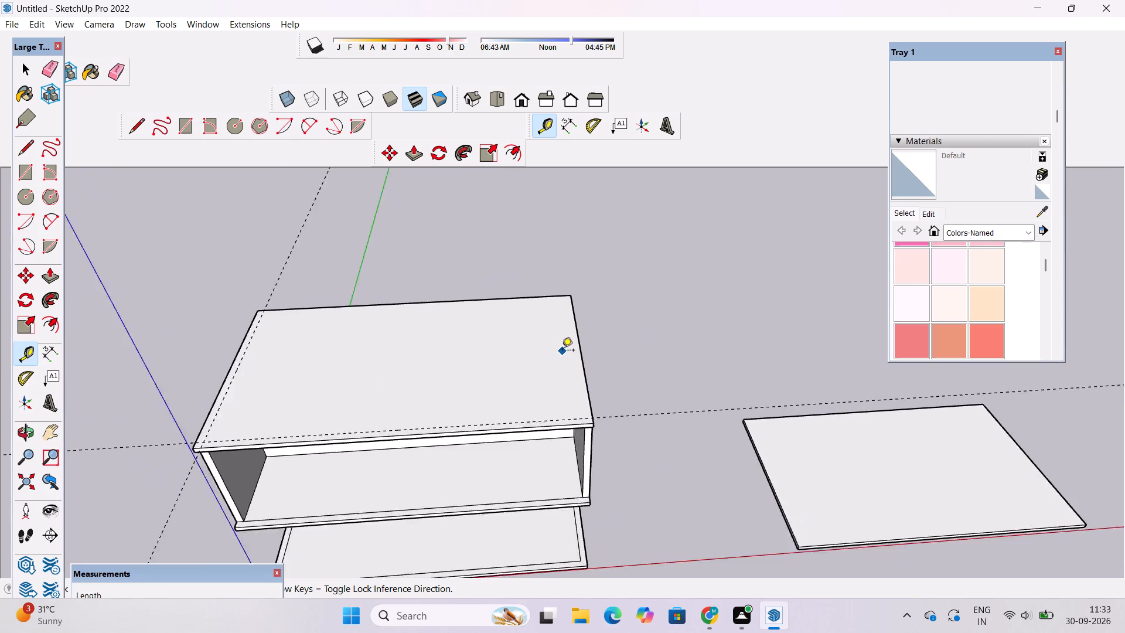
{"action": "scroll", "coordinate": [562, 351], "scroll_direction": "up", "scroll_amount": 3}
{"action": "left_click", "coordinate": [592, 352]}
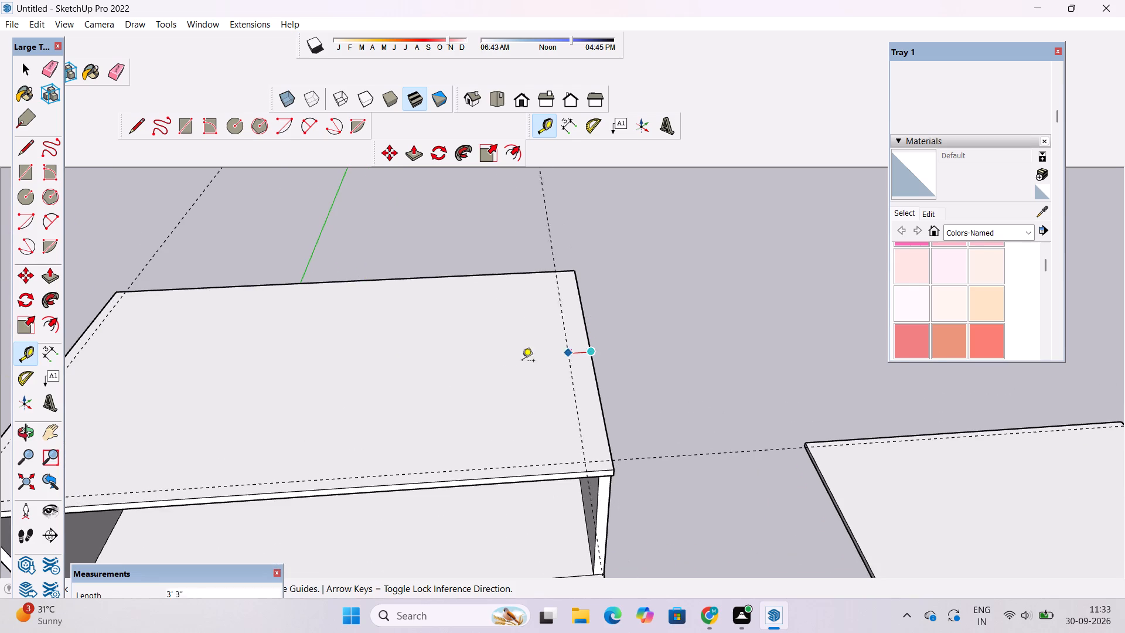
{"action": "type", "text": "1.5'"}
{"action": "key", "text": "Return"}
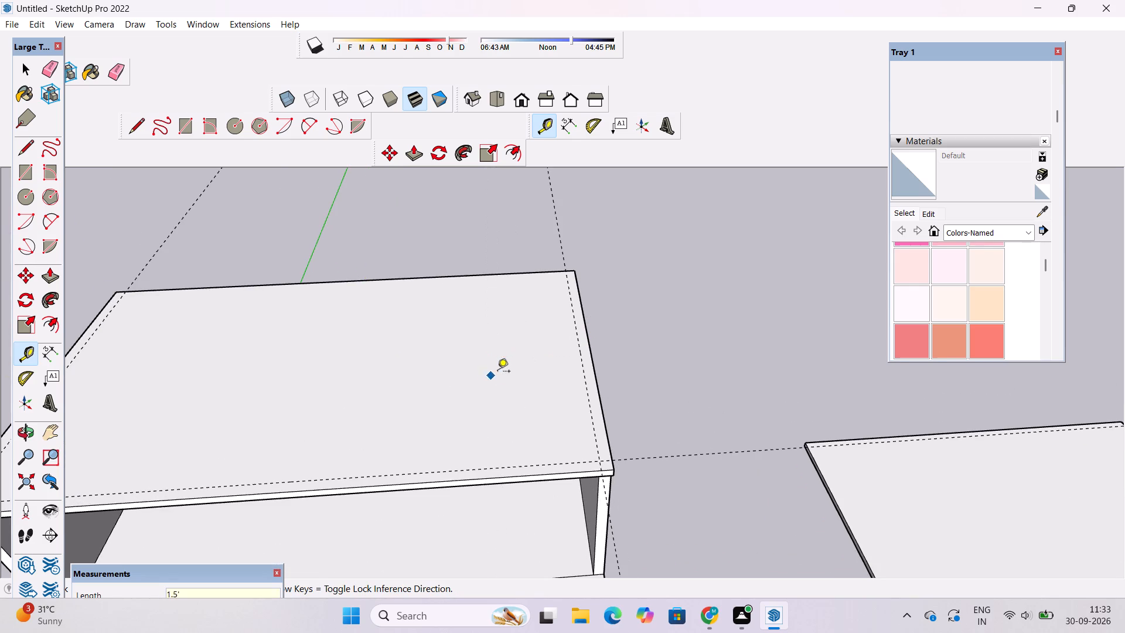
{"action": "left_click", "coordinate": [351, 284]}
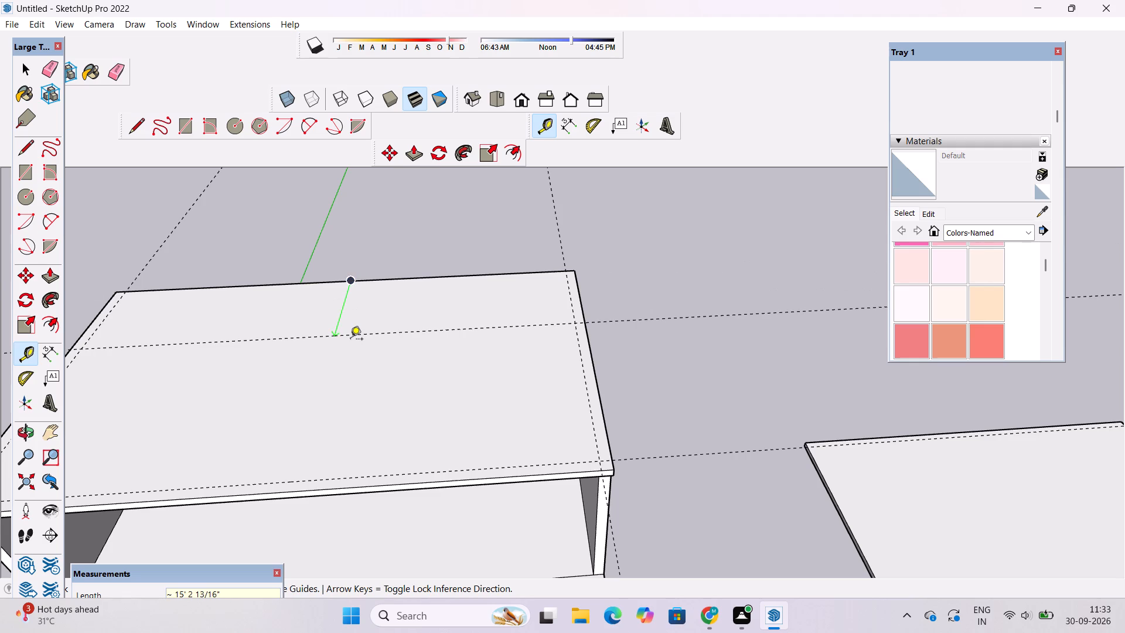
{"action": "type", "text": "1.5'"}
{"action": "key", "text": "Return"}
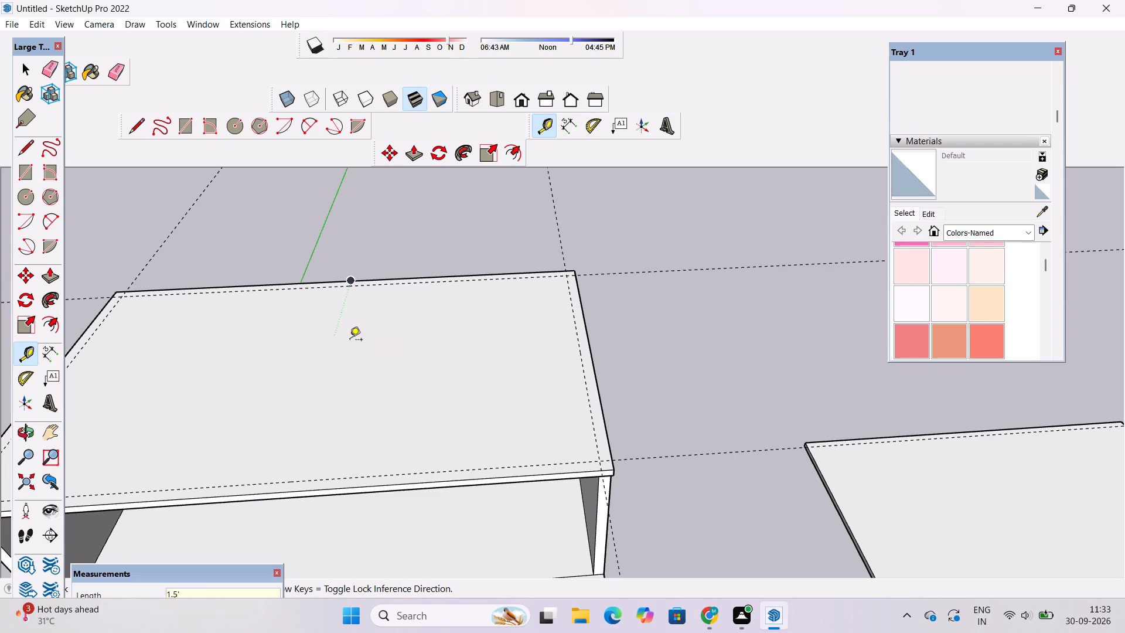
Draw a rectangle on the roof slab's top face between the opposite corner intersections of the 1.5' guides.
{"action": "key", "text": "r"}
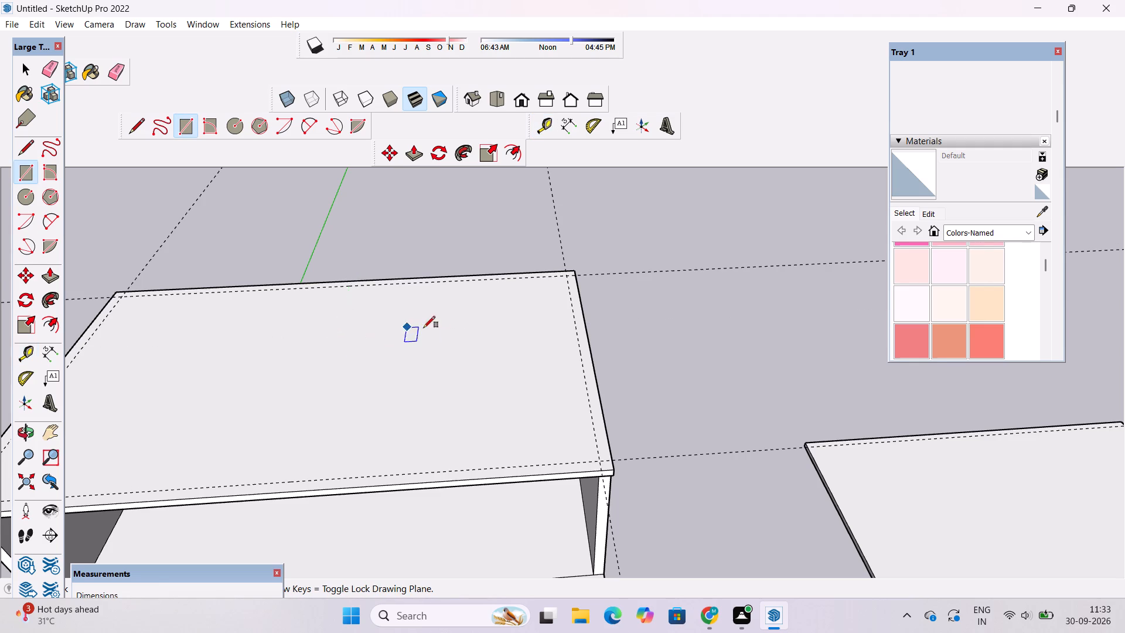
{"action": "scroll", "coordinate": [441, 332], "scroll_direction": "down", "scroll_amount": 5}
{"action": "scroll", "coordinate": [224, 309], "scroll_direction": "up", "scroll_amount": 11}
{"action": "scroll", "coordinate": [255, 293], "scroll_direction": "up", "scroll_amount": 10}
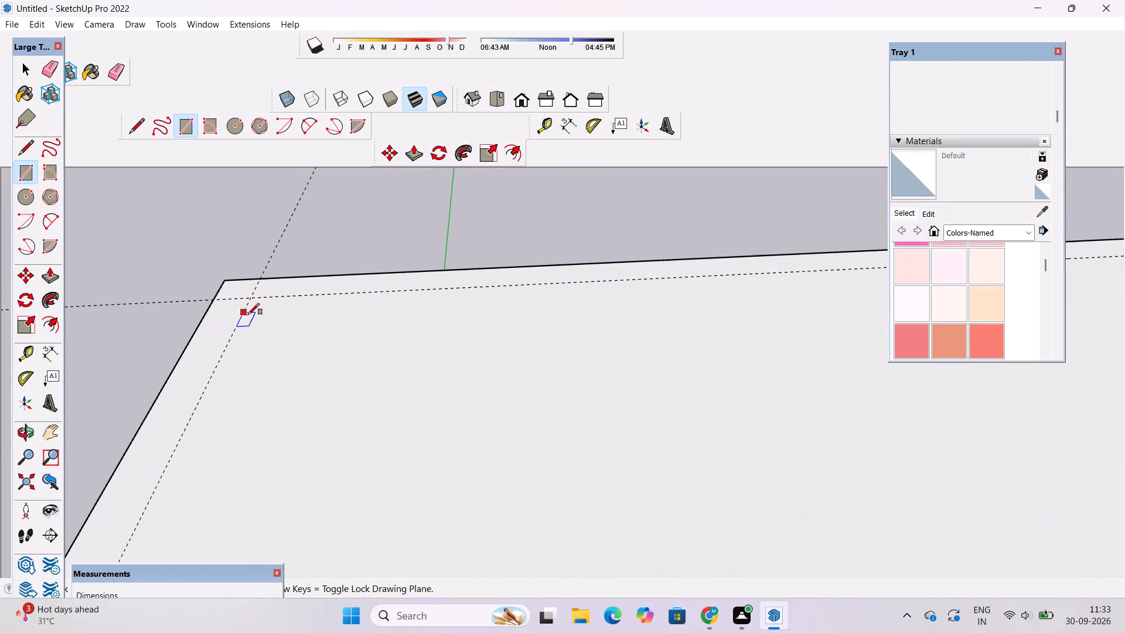
{"action": "left_click", "coordinate": [250, 297]}
{"action": "scroll", "coordinate": [255, 297], "scroll_direction": "down", "scroll_amount": 17}
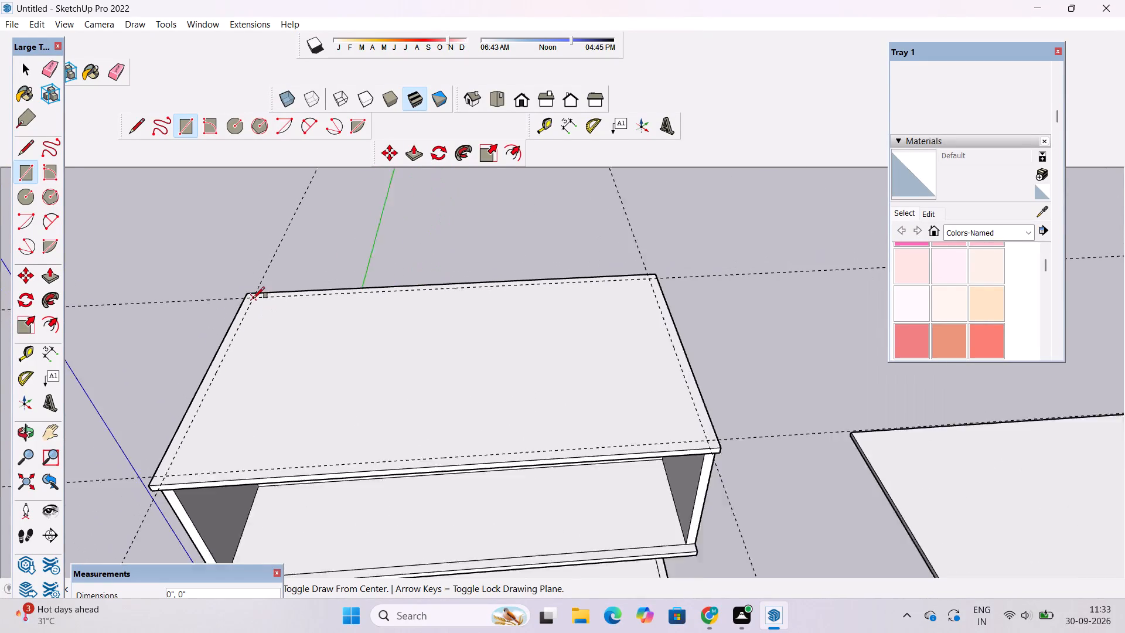
{"action": "scroll", "coordinate": [253, 298], "scroll_direction": "down", "scroll_amount": 8}
{"action": "scroll", "coordinate": [411, 362], "scroll_direction": "up", "scroll_amount": 11}
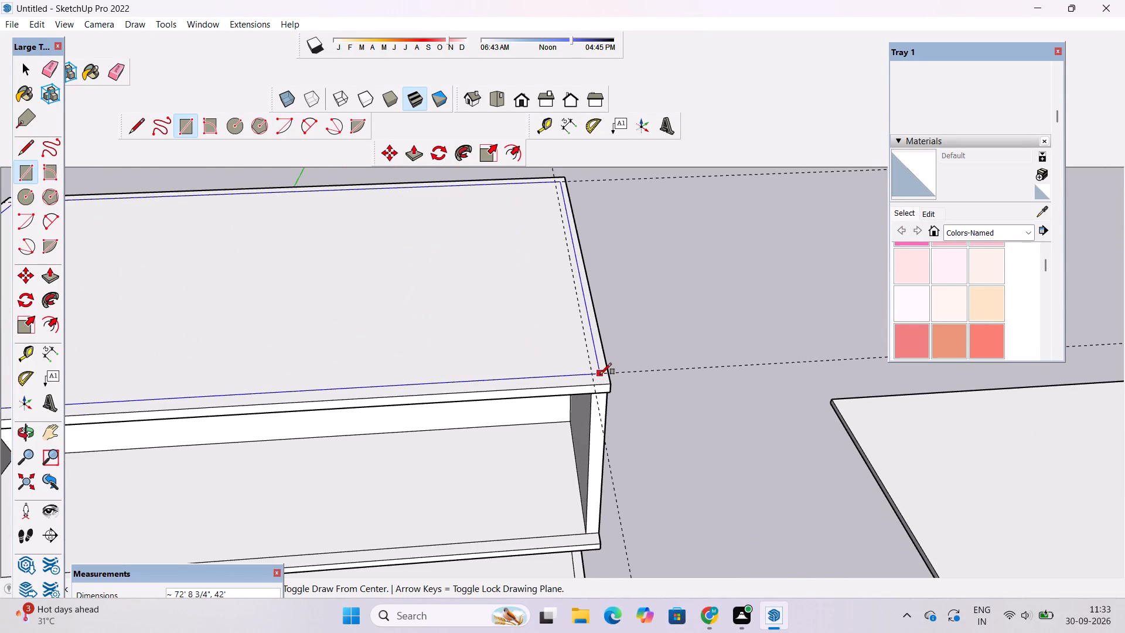
{"action": "left_click", "coordinate": [591, 375]}
Erase the four guide lines around the roof slab, keeping the inset rectangle.
{"action": "key", "text": "e"}
{"action": "left_click_drag", "start_coordinate": [708, 359], "coordinate": [669, 414]}
{"action": "scroll", "coordinate": [650, 386], "scroll_direction": "down", "scroll_amount": 6}
{"action": "scroll", "coordinate": [654, 464], "scroll_direction": "up", "scroll_amount": 5}
{"action": "left_click_drag", "start_coordinate": [660, 459], "coordinate": [627, 515]}
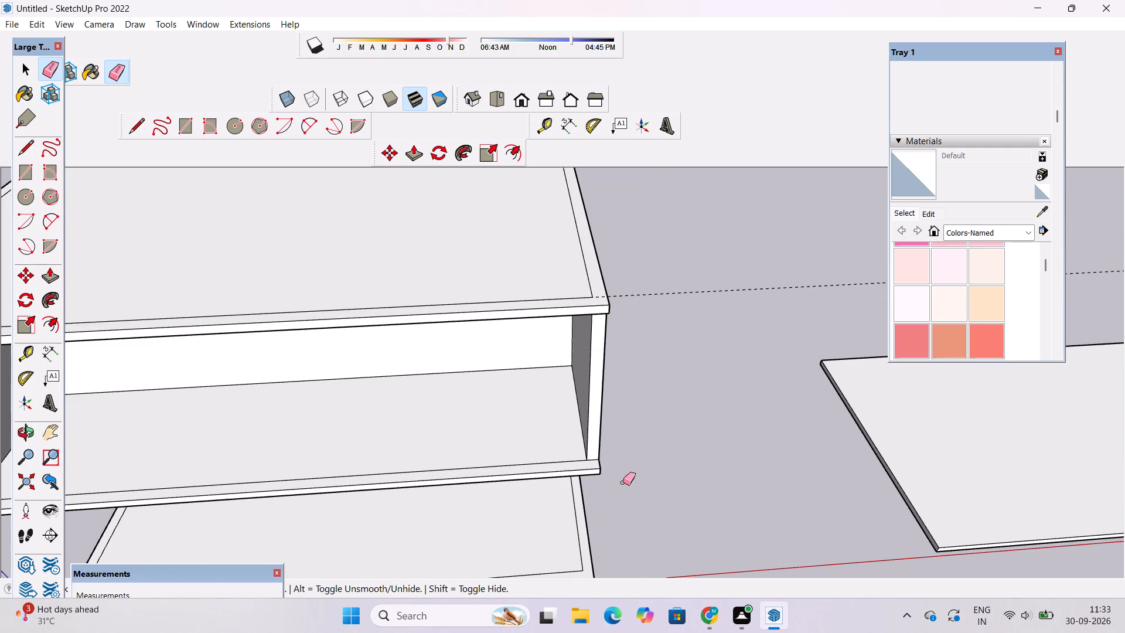
{"action": "scroll", "coordinate": [623, 482], "scroll_direction": "down", "scroll_amount": 6}
{"action": "left_click_drag", "start_coordinate": [664, 263], "coordinate": [672, 414]}
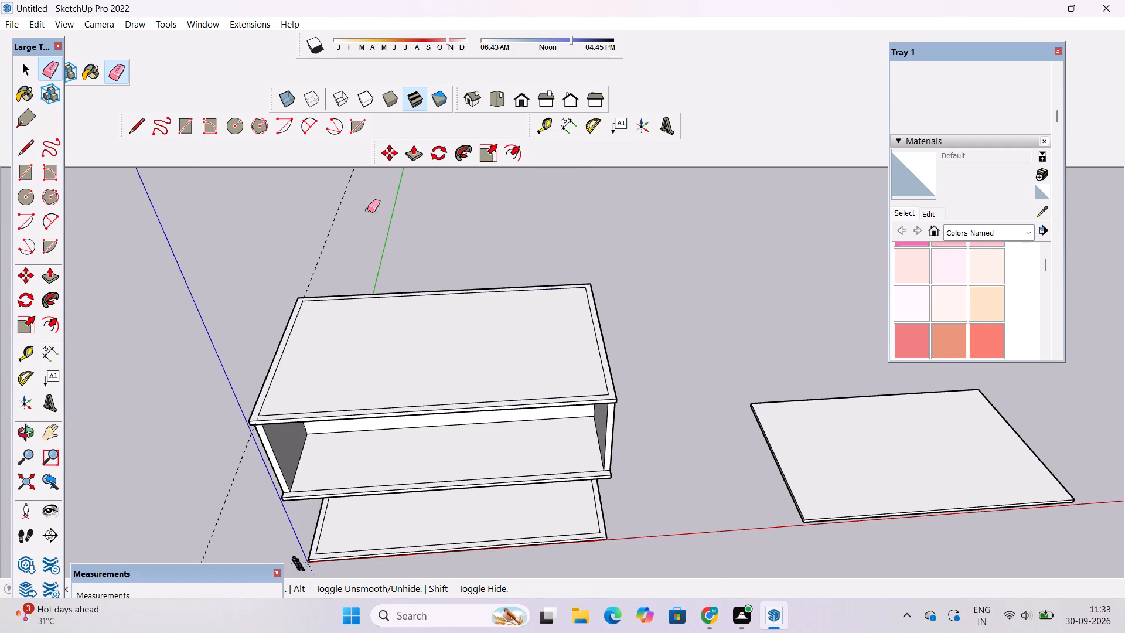
{"action": "scroll", "coordinate": [330, 207], "scroll_direction": "up", "scroll_amount": 4}
{"action": "left_click", "coordinate": [335, 229]}
{"action": "left_click_drag", "start_coordinate": [336, 215], "coordinate": [342, 226]}
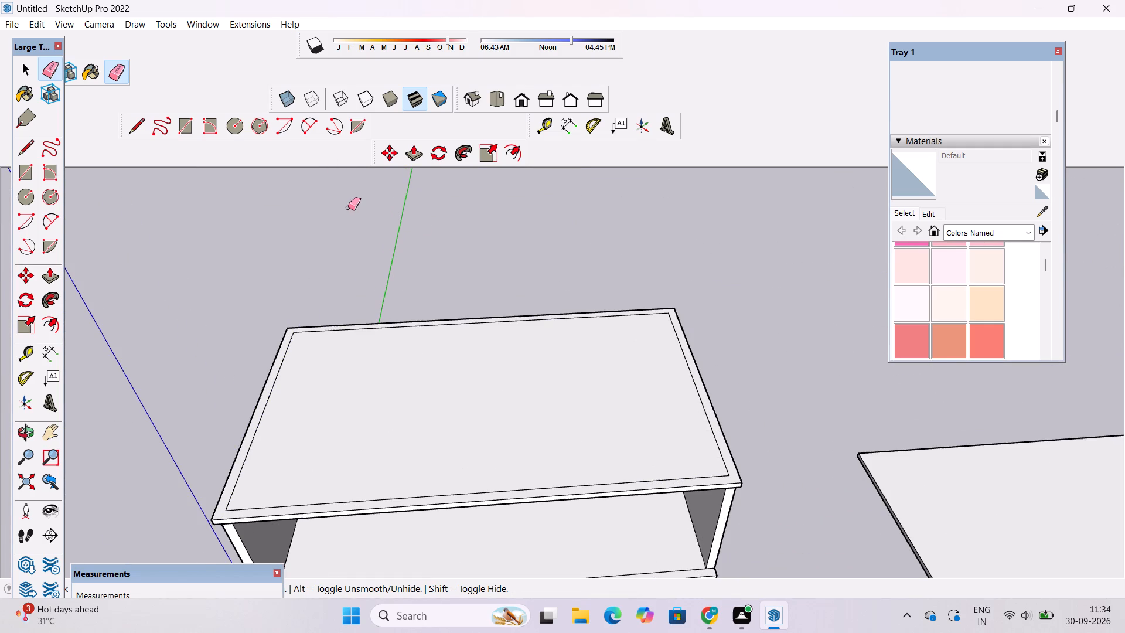
Examine the whole two-storey building and its inset roof border from the front and above.
{"action": "key", "text": "o"}
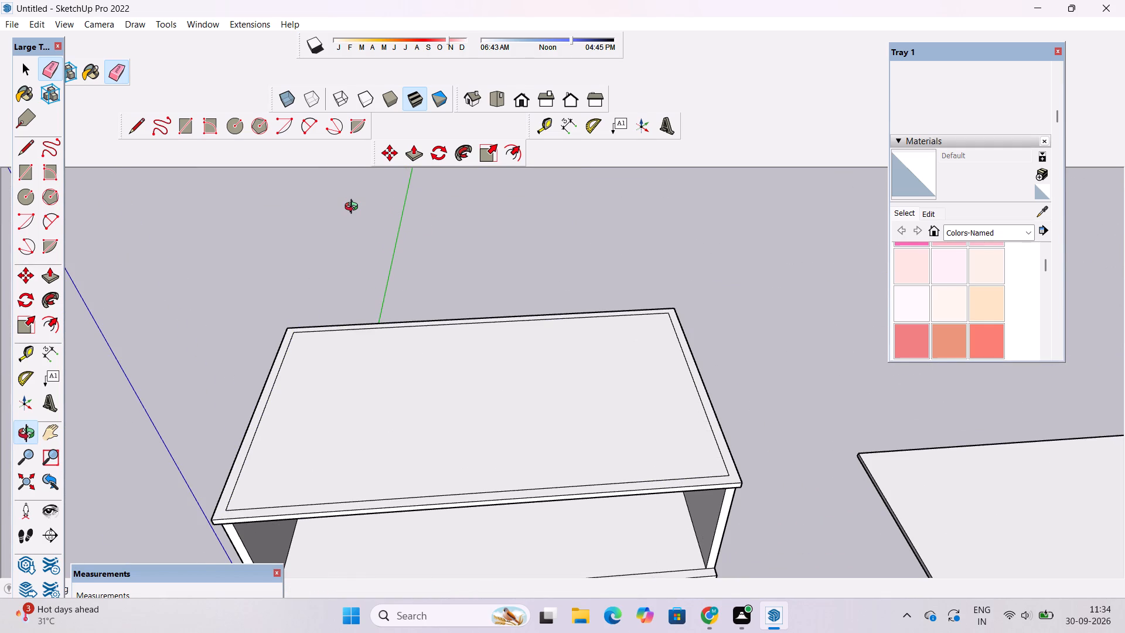
{"action": "scroll", "coordinate": [354, 208], "scroll_direction": "down", "scroll_amount": 5}
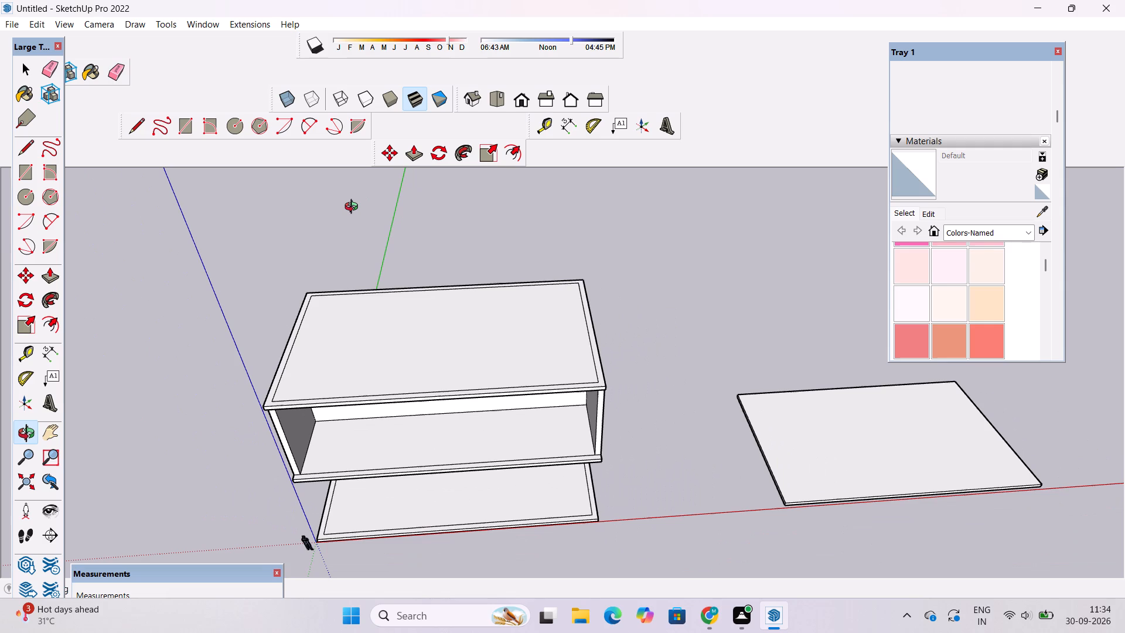
{"action": "scroll", "coordinate": [354, 208], "scroll_direction": "down", "scroll_amount": 2}
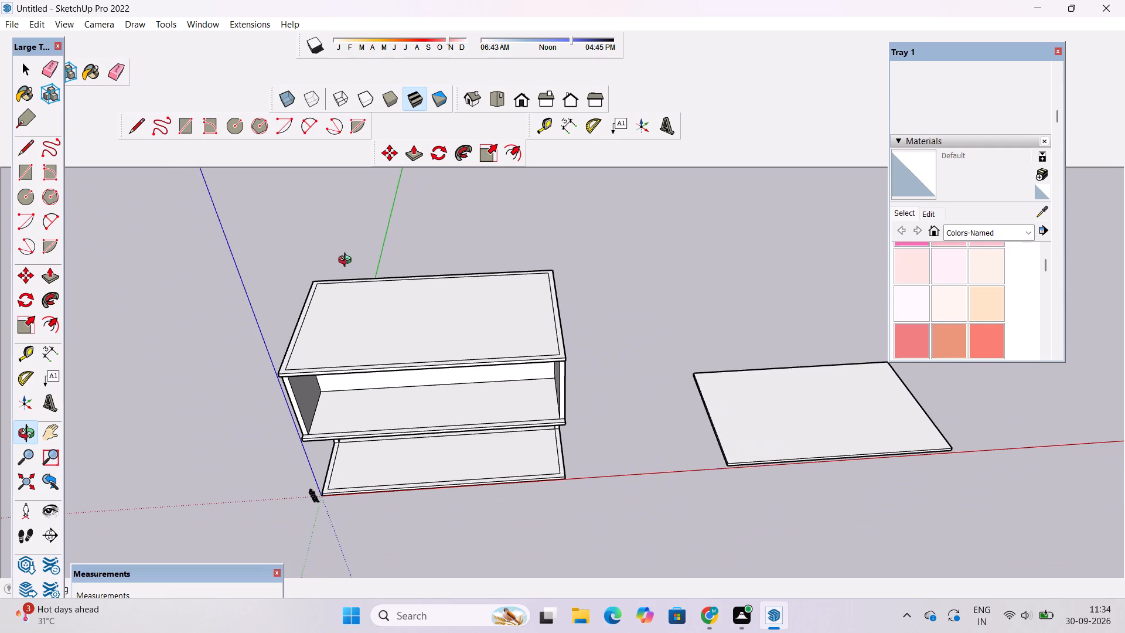
{"action": "left_click_drag", "start_coordinate": [347, 264], "coordinate": [346, 249]}
{"action": "scroll", "coordinate": [346, 249], "scroll_direction": "down", "scroll_amount": 4}
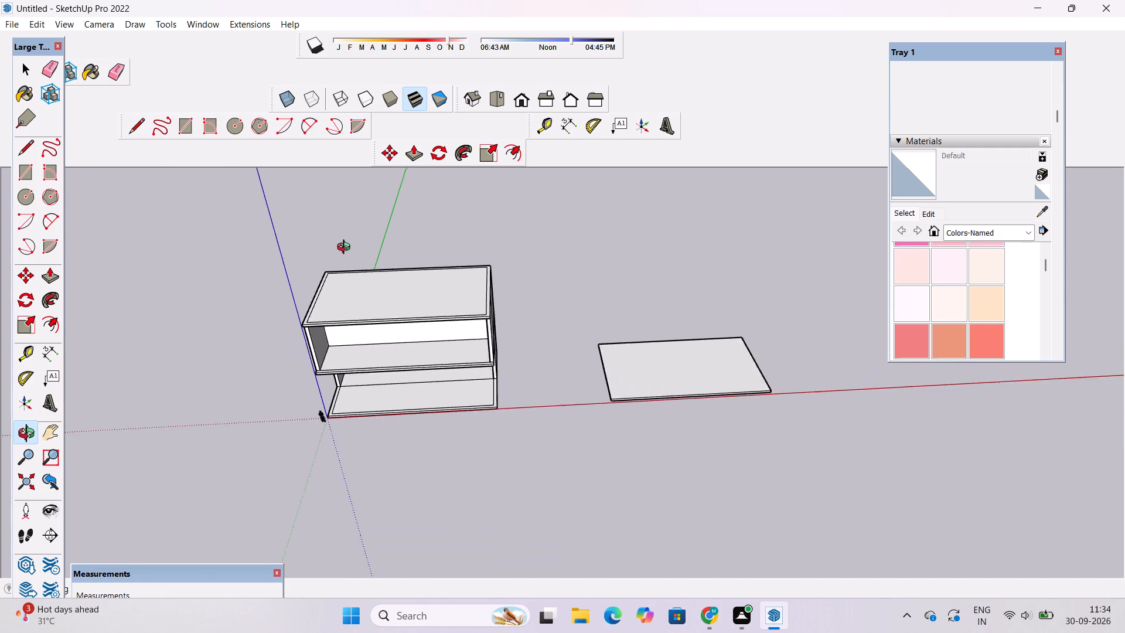
{"action": "scroll", "coordinate": [346, 249], "scroll_direction": "down", "scroll_amount": 3}
{"action": "scroll", "coordinate": [359, 264], "scroll_direction": "up", "scroll_amount": 6}
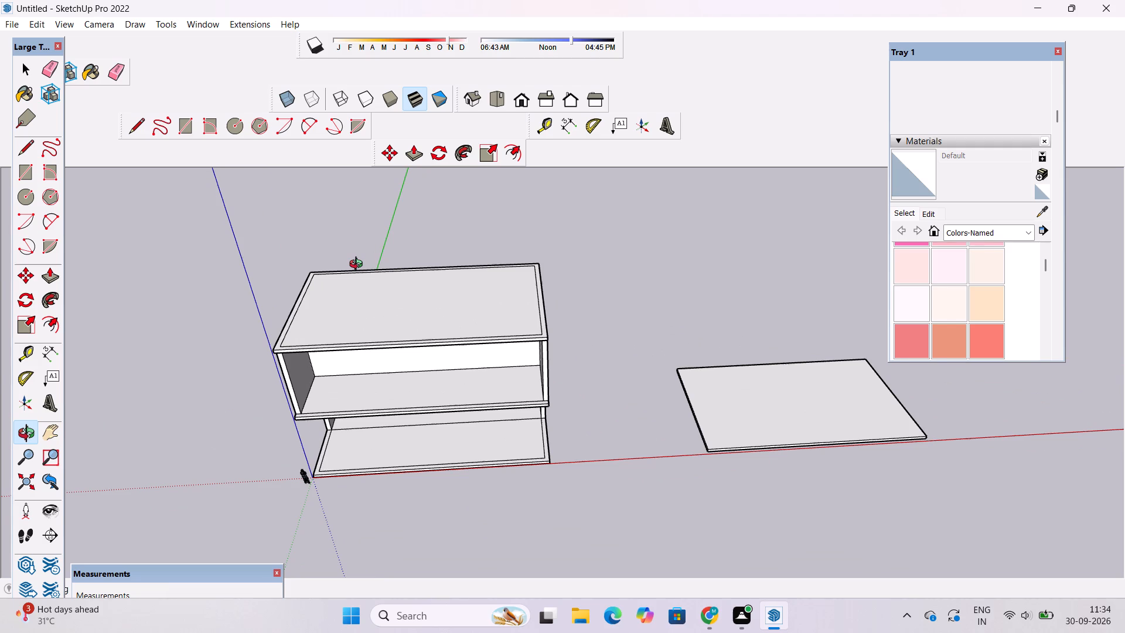
{"action": "scroll", "coordinate": [359, 267], "scroll_direction": "down", "scroll_amount": 2}
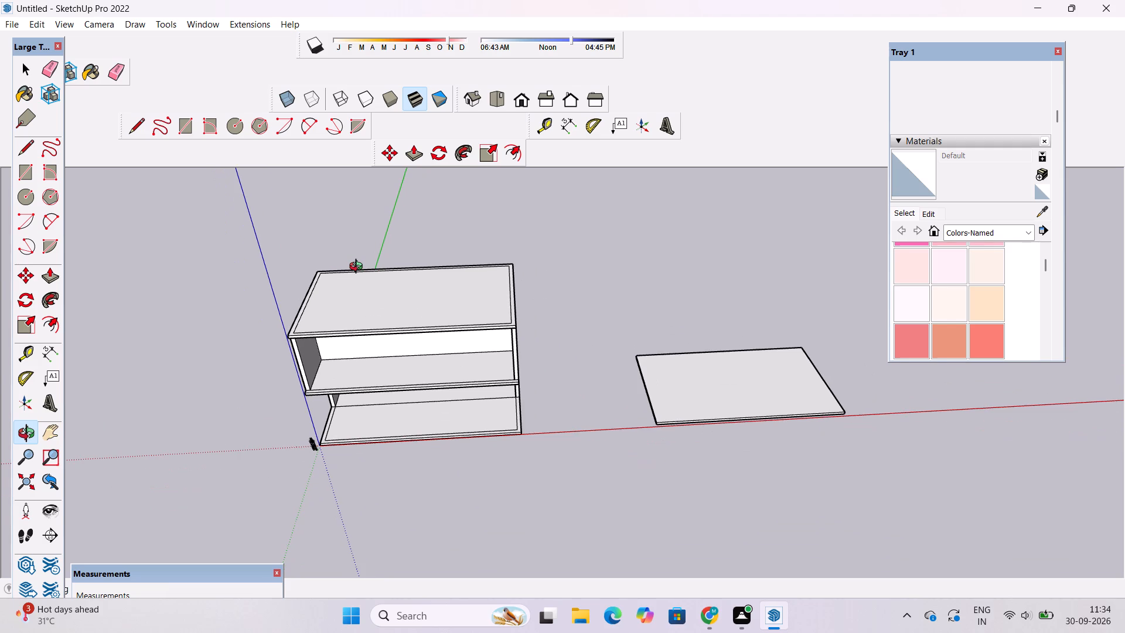
{"action": "scroll", "coordinate": [359, 268], "scroll_direction": "down", "scroll_amount": 4}
{"action": "left_click_drag", "start_coordinate": [356, 256], "coordinate": [550, 247], "text": "shift"}
{"action": "scroll", "coordinate": [540, 321], "scroll_direction": "up", "scroll_amount": 6}
{"action": "left_click_drag", "start_coordinate": [585, 327], "coordinate": [522, 325]}
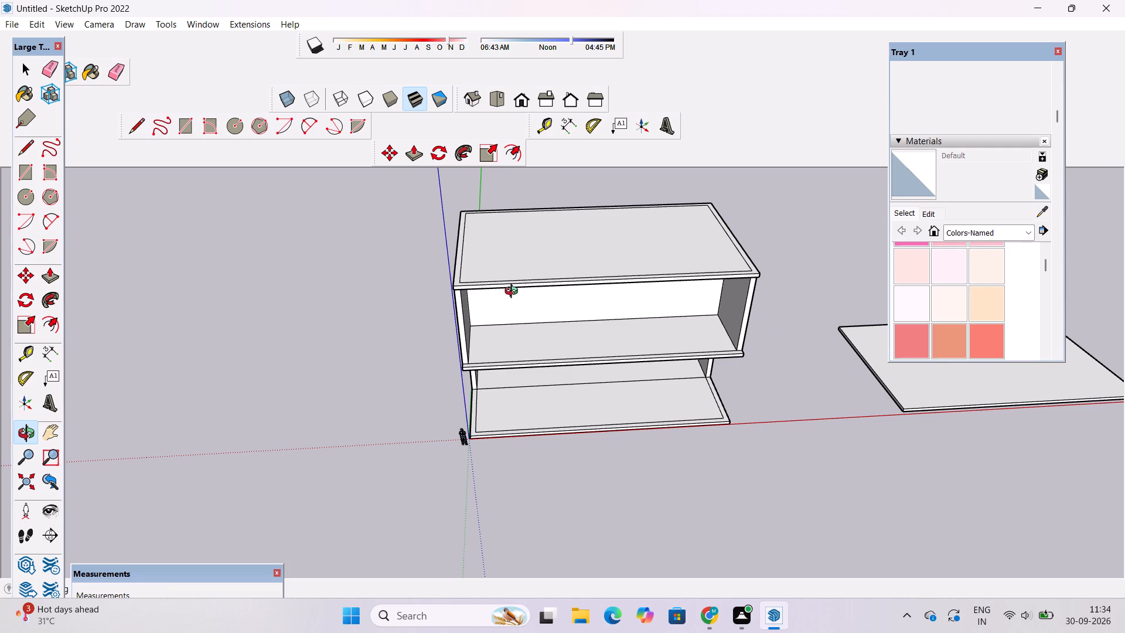
{"action": "left_click_drag", "start_coordinate": [516, 292], "coordinate": [506, 304], "text": "shift"}
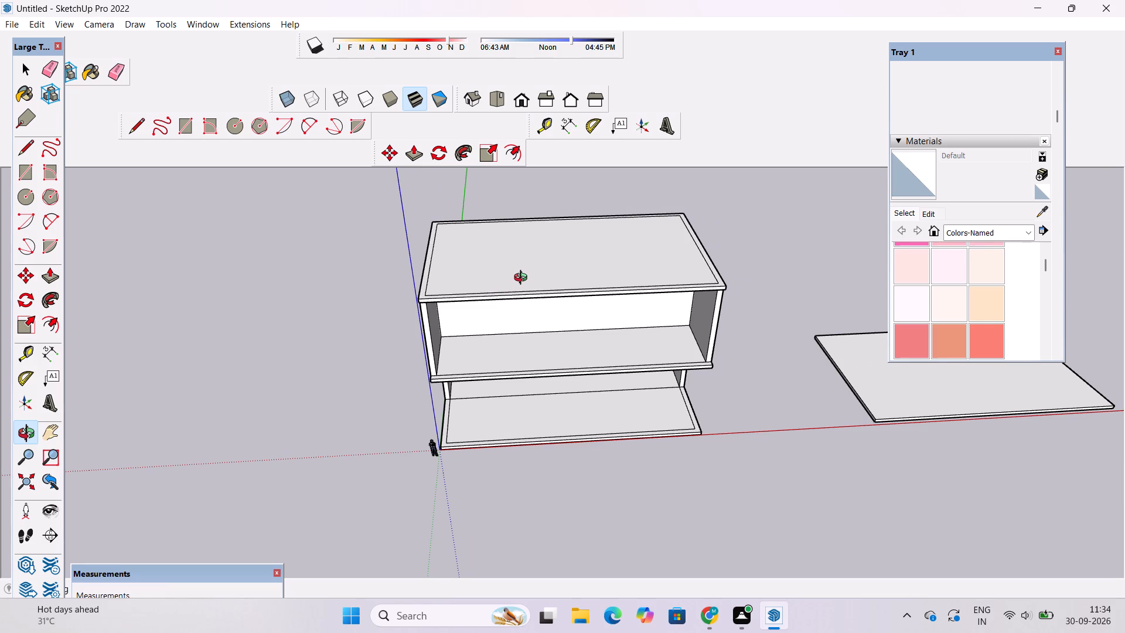
{"action": "scroll", "coordinate": [525, 273], "scroll_direction": "up", "scroll_amount": 2}
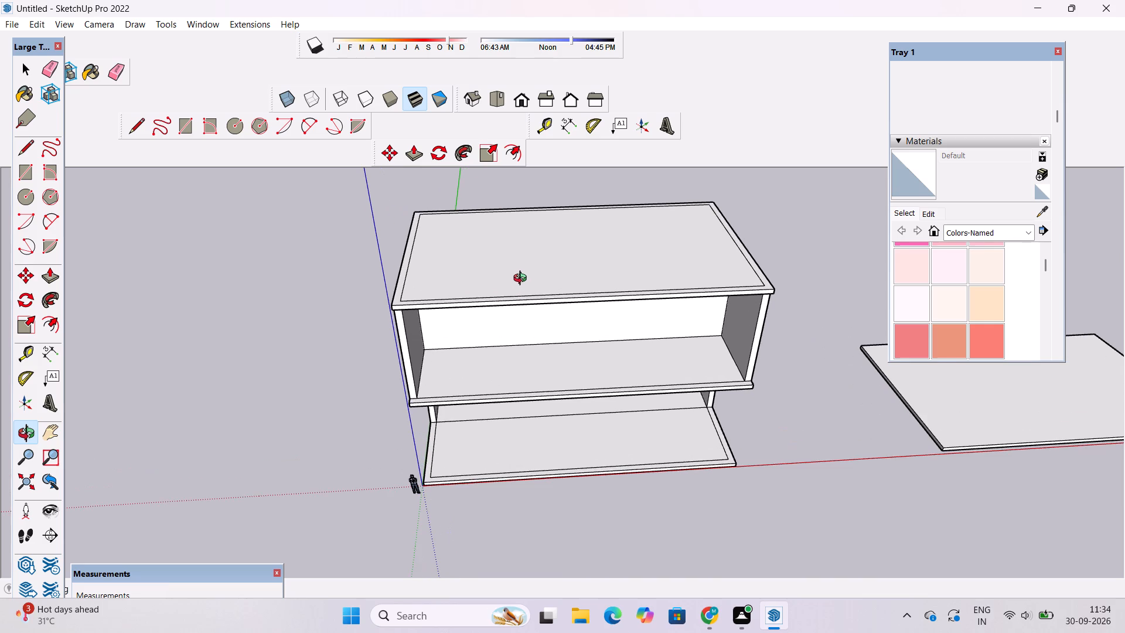
{"action": "scroll", "coordinate": [523, 280], "scroll_direction": "down", "scroll_amount": 3}
{"action": "left_click_drag", "start_coordinate": [528, 275], "coordinate": [523, 288]}
{"action": "scroll", "coordinate": [522, 288], "scroll_direction": "up", "scroll_amount": 2}
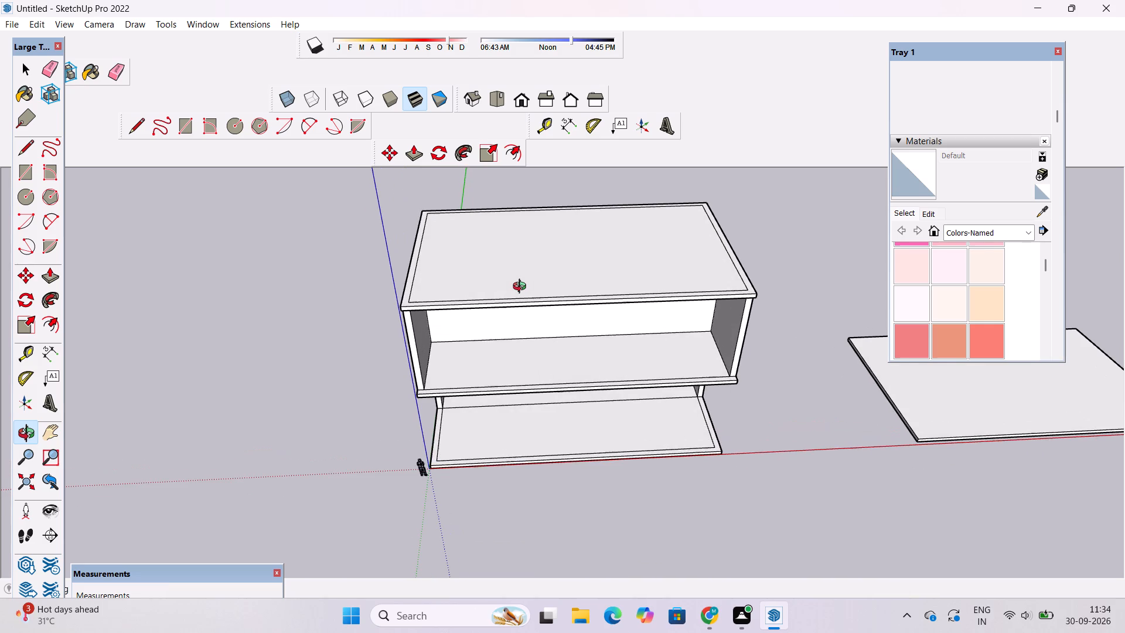
{"action": "scroll", "coordinate": [522, 288], "scroll_direction": "down", "scroll_amount": 1}
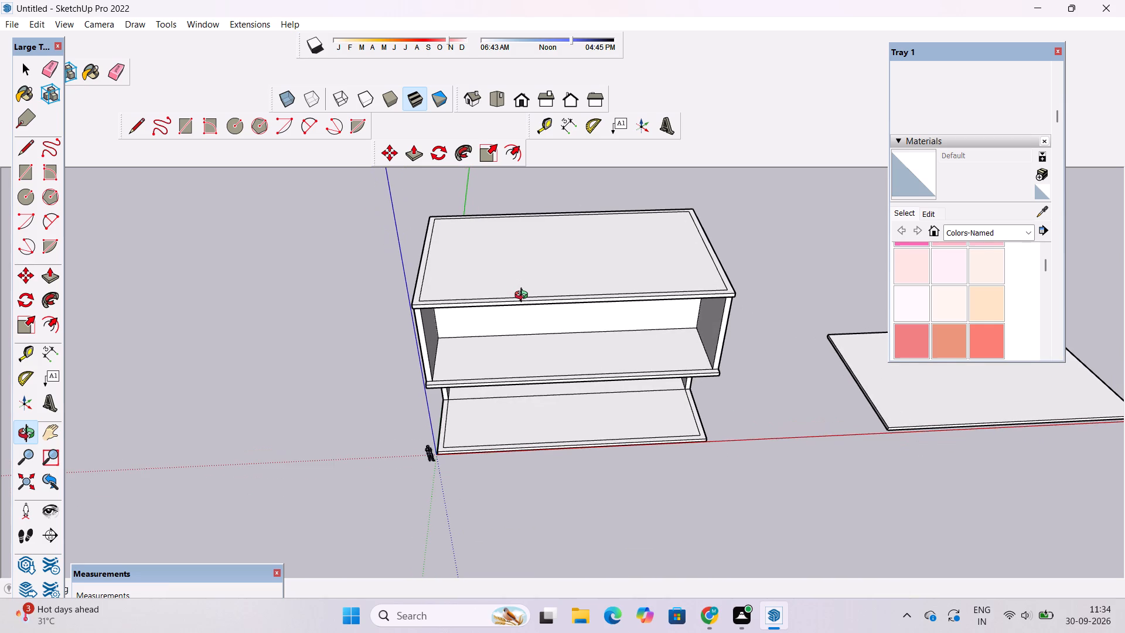
{"action": "scroll", "coordinate": [524, 297], "scroll_direction": "down", "scroll_amount": 3}
{"action": "scroll", "coordinate": [524, 297], "scroll_direction": "up", "scroll_amount": 6}
Examine the roof border, open front and both storeys from above, the origin-side corner and a lower front angle.
{"action": "left_click_drag", "start_coordinate": [537, 329], "coordinate": [537, 317]}
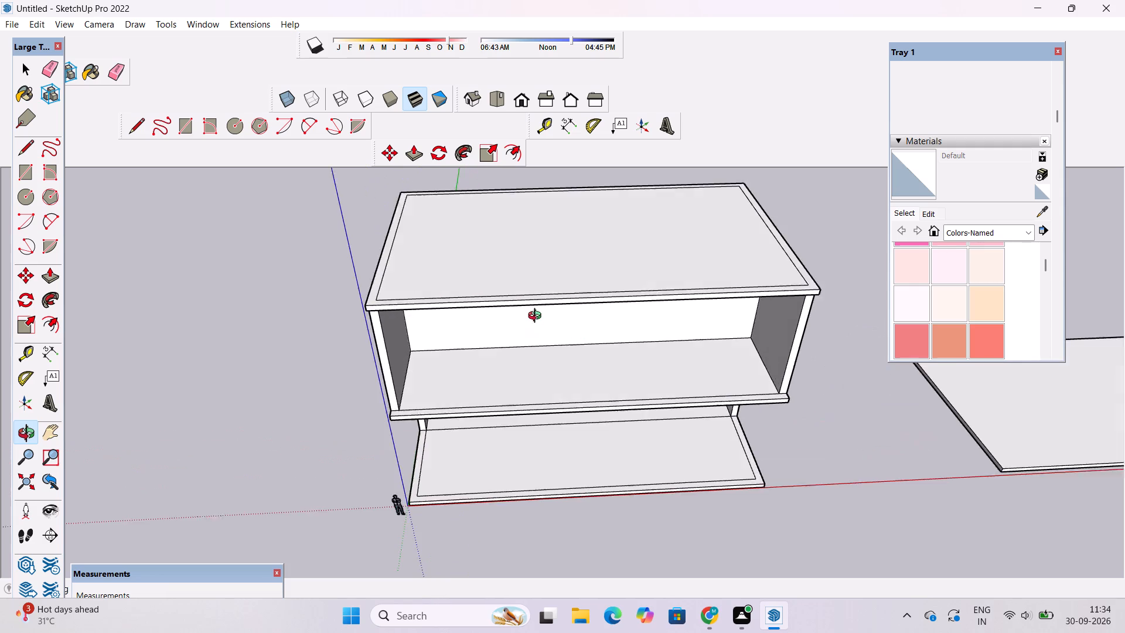
{"action": "left_click_drag", "start_coordinate": [537, 317], "coordinate": [537, 314]}
{"action": "left_click_drag", "start_coordinate": [496, 329], "coordinate": [582, 382]}
{"action": "left_click_drag", "start_coordinate": [538, 372], "coordinate": [483, 372], "text": "shift"}
{"action": "scroll", "coordinate": [496, 356], "scroll_direction": "down", "scroll_amount": 5}
{"action": "left_click_drag", "start_coordinate": [567, 304], "coordinate": [526, 301]}
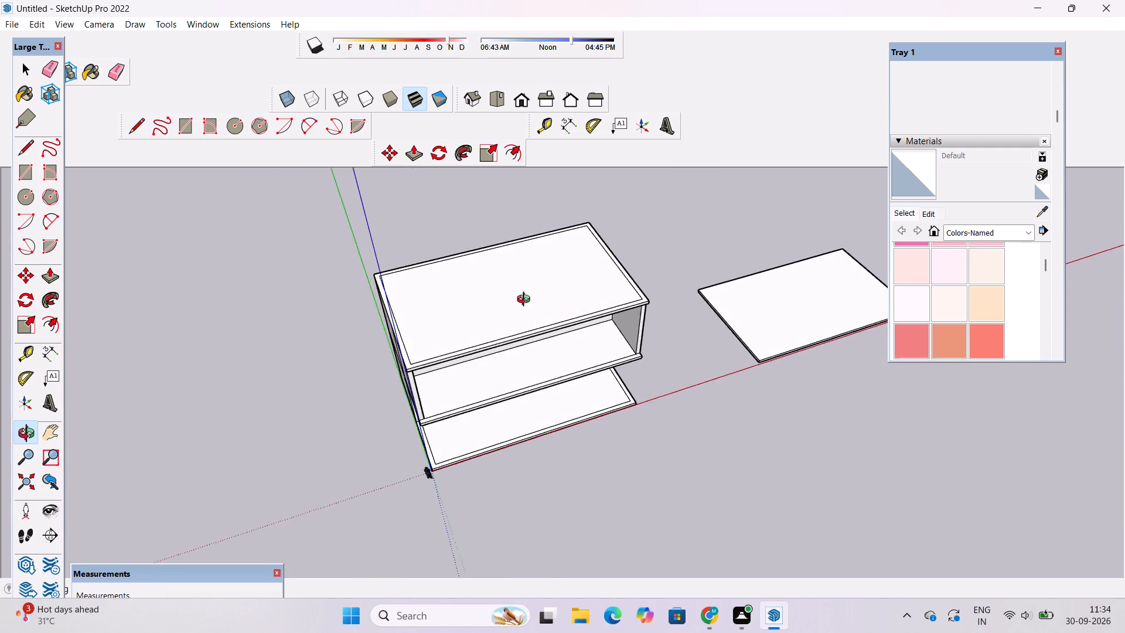
{"action": "left_click_drag", "start_coordinate": [526, 301], "coordinate": [490, 301]}
{"action": "scroll", "coordinate": [490, 301], "scroll_direction": "up", "scroll_amount": 3}
{"action": "left_click_drag", "start_coordinate": [490, 301], "coordinate": [490, 322], "text": "shift"}
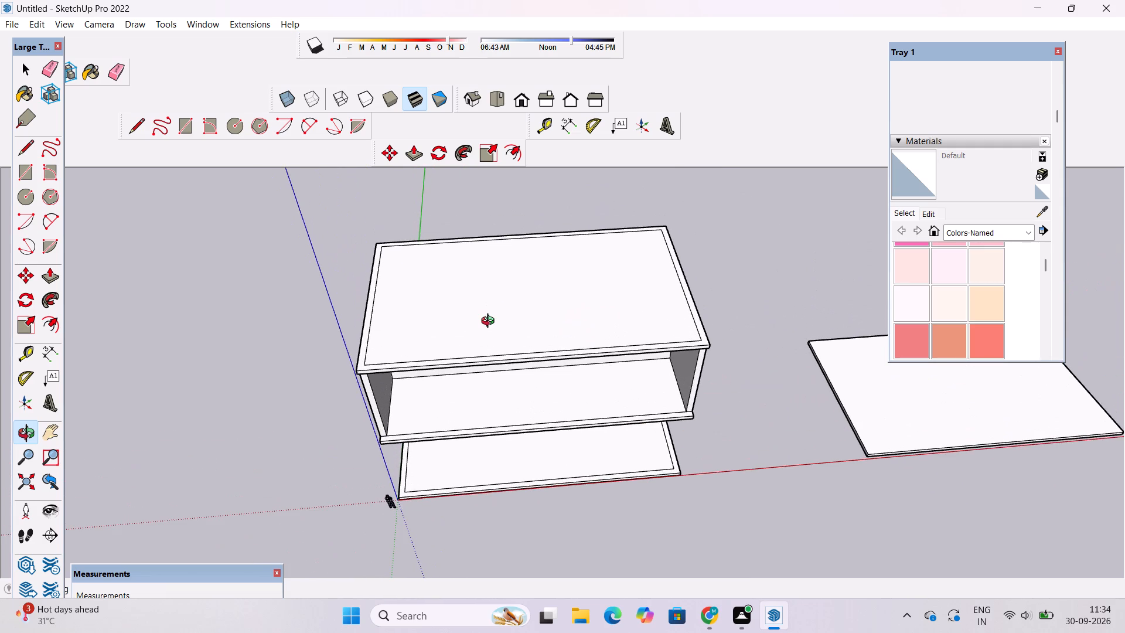
{"action": "scroll", "coordinate": [490, 322], "scroll_direction": "down", "scroll_amount": 3}
{"action": "scroll", "coordinate": [492, 323], "scroll_direction": "up", "scroll_amount": 4}
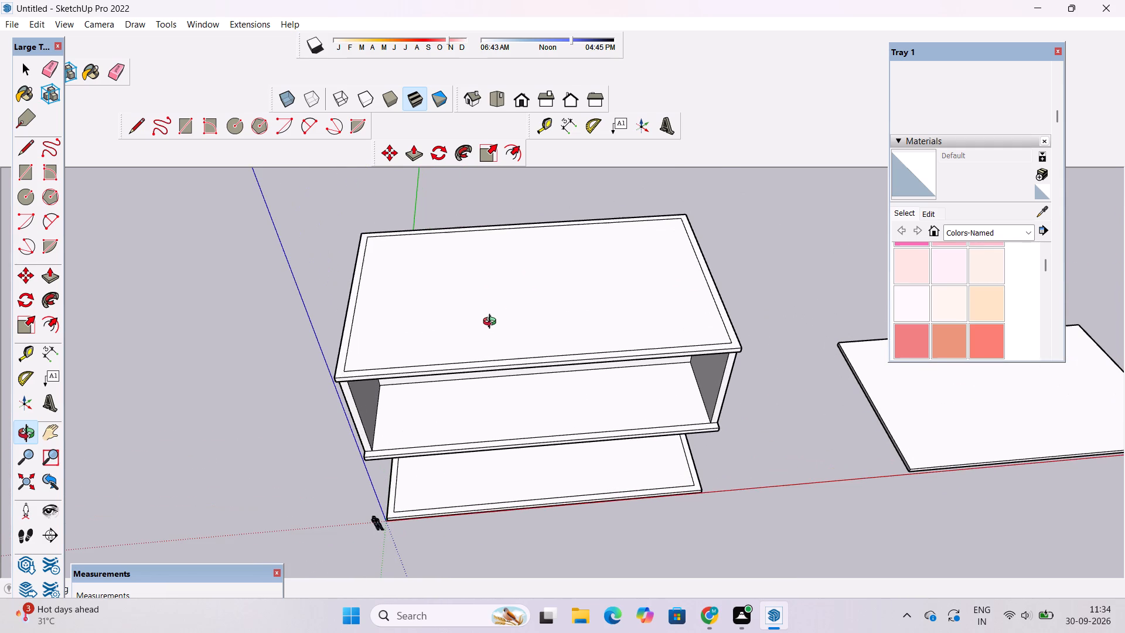
{"action": "scroll", "coordinate": [492, 323], "scroll_direction": "down", "scroll_amount": 2}
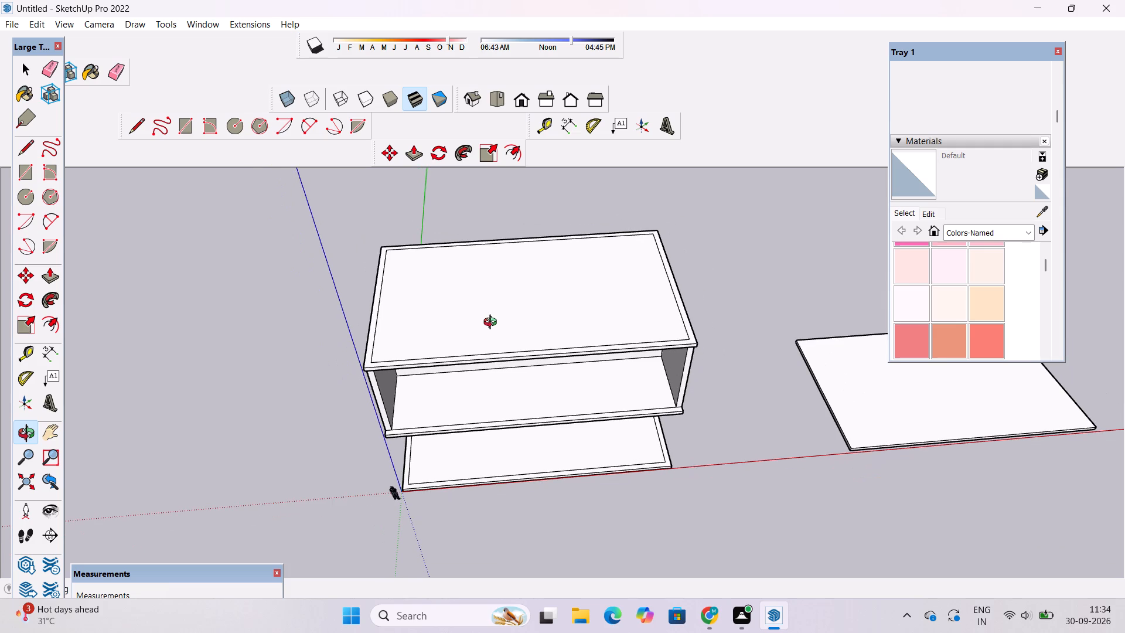
{"action": "scroll", "coordinate": [493, 324], "scroll_direction": "up", "scroll_amount": 4}
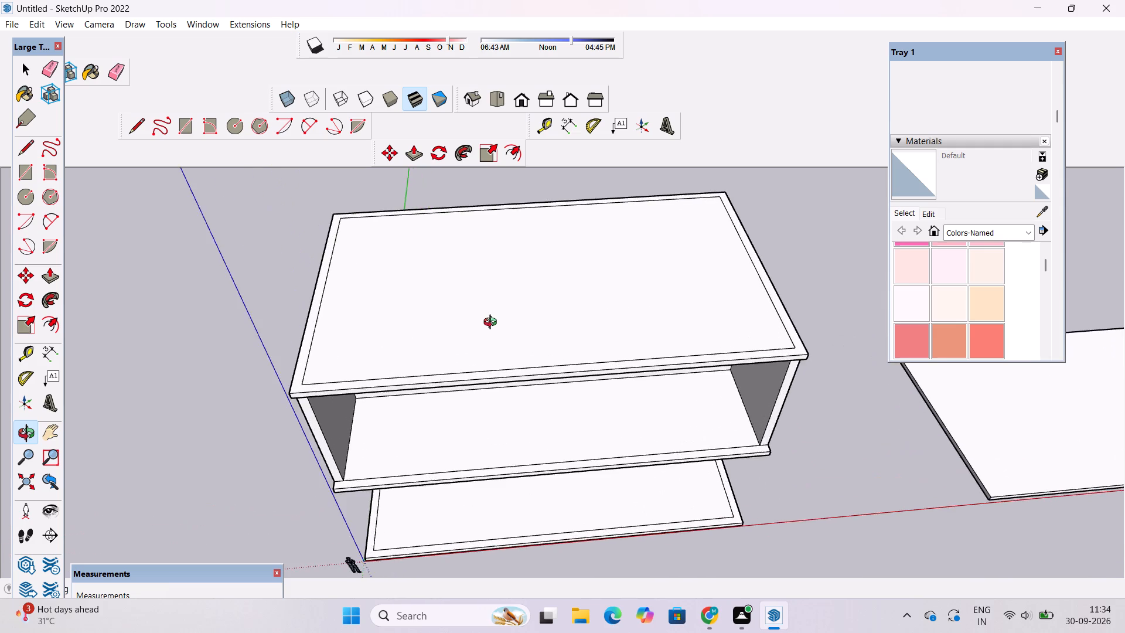
{"action": "scroll", "coordinate": [493, 324], "scroll_direction": "down", "scroll_amount": 4}
{"action": "left_click", "coordinate": [487, 370]}
{"action": "scroll", "coordinate": [446, 323], "scroll_direction": "up", "scroll_amount": 1}
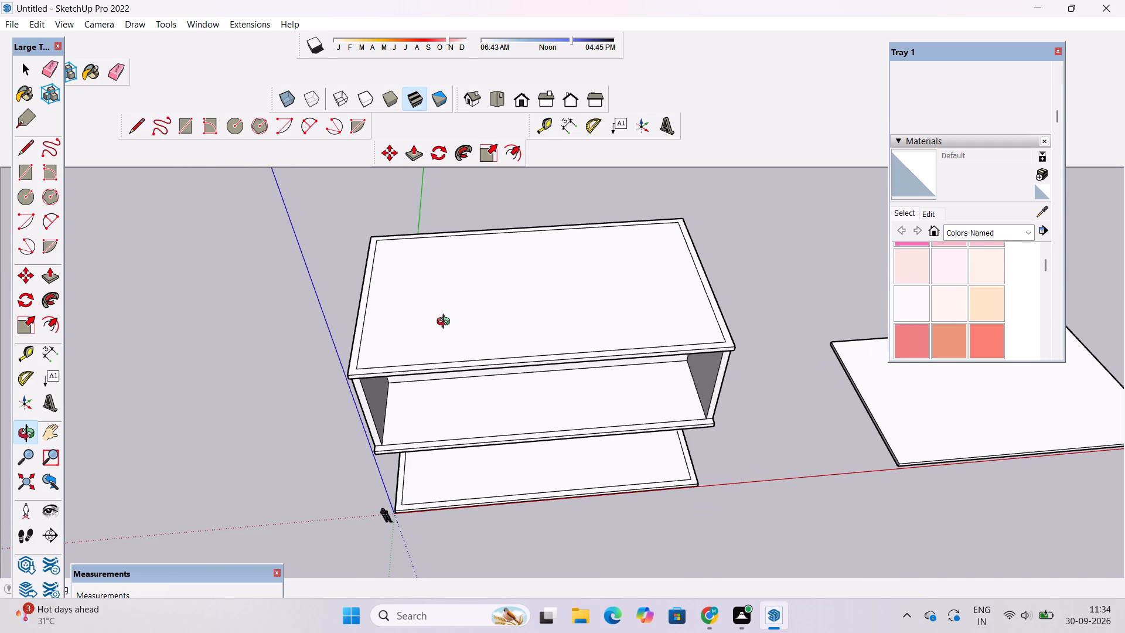
{"action": "left_click_drag", "start_coordinate": [446, 323], "coordinate": [459, 349], "text": "shift"}
{"action": "scroll", "coordinate": [446, 326], "scroll_direction": "down", "scroll_amount": 2}
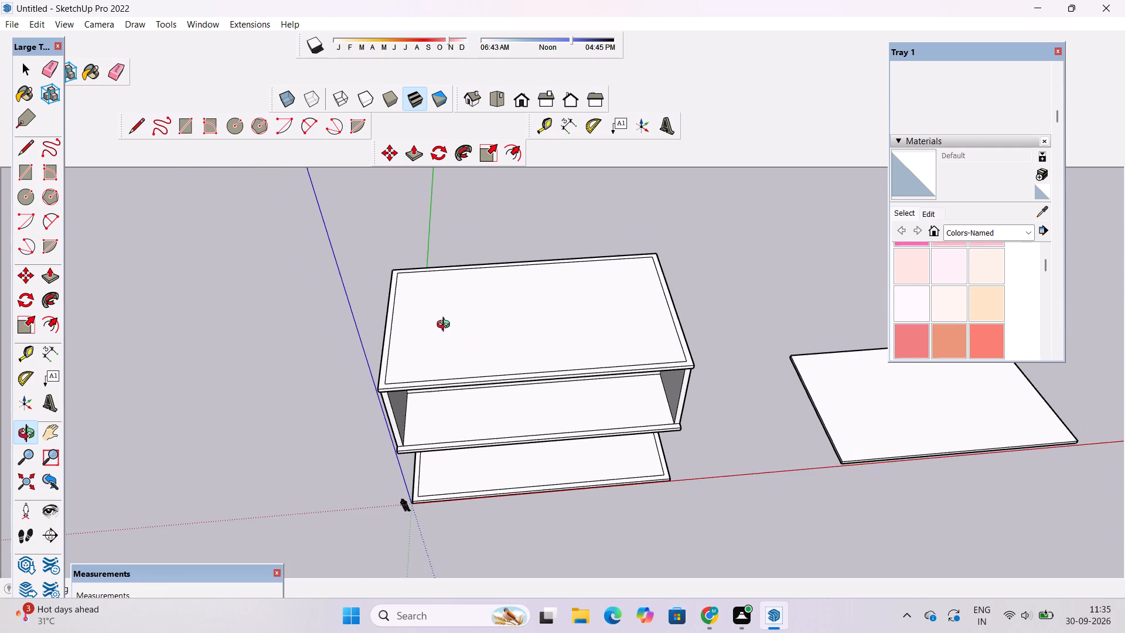
{"action": "left_click_drag", "start_coordinate": [448, 326], "coordinate": [437, 343], "text": "shift"}
{"action": "scroll", "coordinate": [441, 335], "scroll_direction": "up", "scroll_amount": 3}
{"action": "left_click_drag", "start_coordinate": [448, 328], "coordinate": [425, 332]}
{"action": "left_click_drag", "start_coordinate": [428, 360], "coordinate": [437, 326]}
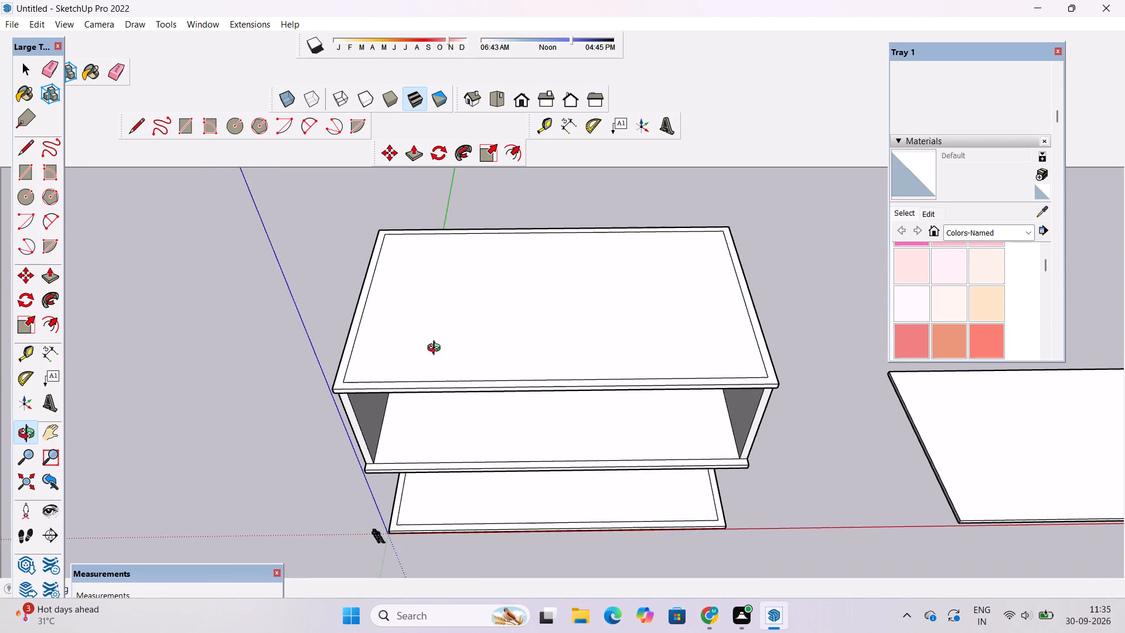
{"action": "left_click_drag", "start_coordinate": [443, 385], "coordinate": [462, 296]}
{"action": "scroll", "coordinate": [462, 283], "scroll_direction": "down", "scroll_amount": 4}
{"action": "left_click_drag", "start_coordinate": [454, 326], "coordinate": [516, 297]}
{"action": "scroll", "coordinate": [495, 344], "scroll_direction": "up", "scroll_amount": 1}
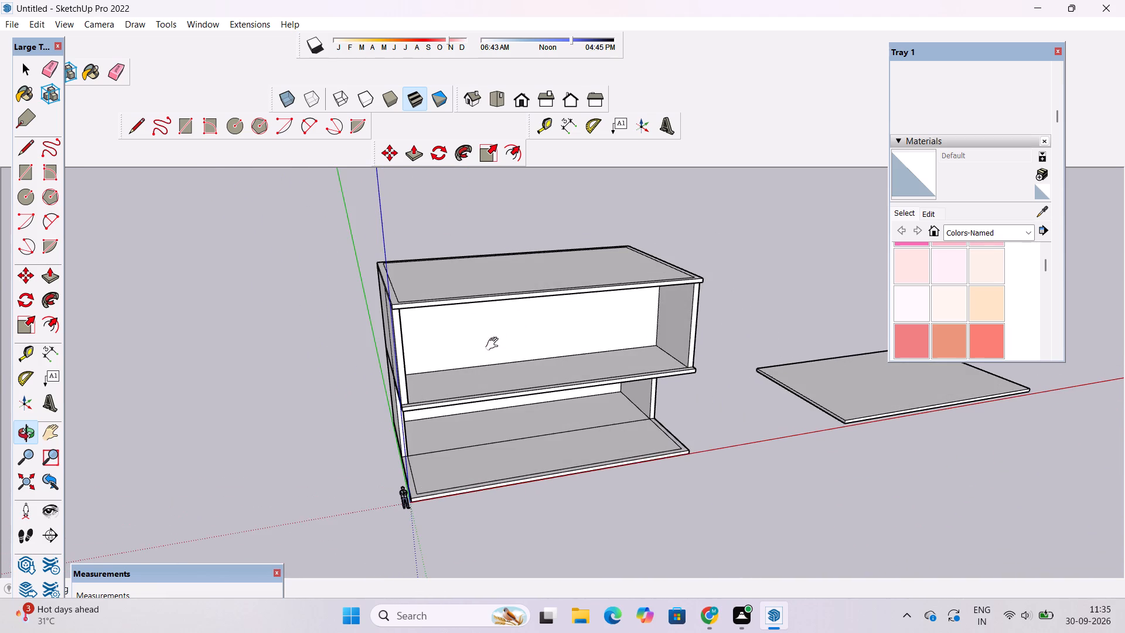
Place a guide on the roof slab 12' inward from the inset rectangle's short edge on the origin side.
{"action": "left_click_drag", "start_coordinate": [495, 344], "coordinate": [481, 339], "text": "shift"}
{"action": "left_click_drag", "start_coordinate": [481, 339], "coordinate": [445, 447]}
{"action": "scroll", "coordinate": [434, 394], "scroll_direction": "down", "scroll_amount": 4}
{"action": "left_click_drag", "start_coordinate": [465, 346], "coordinate": [441, 376]}
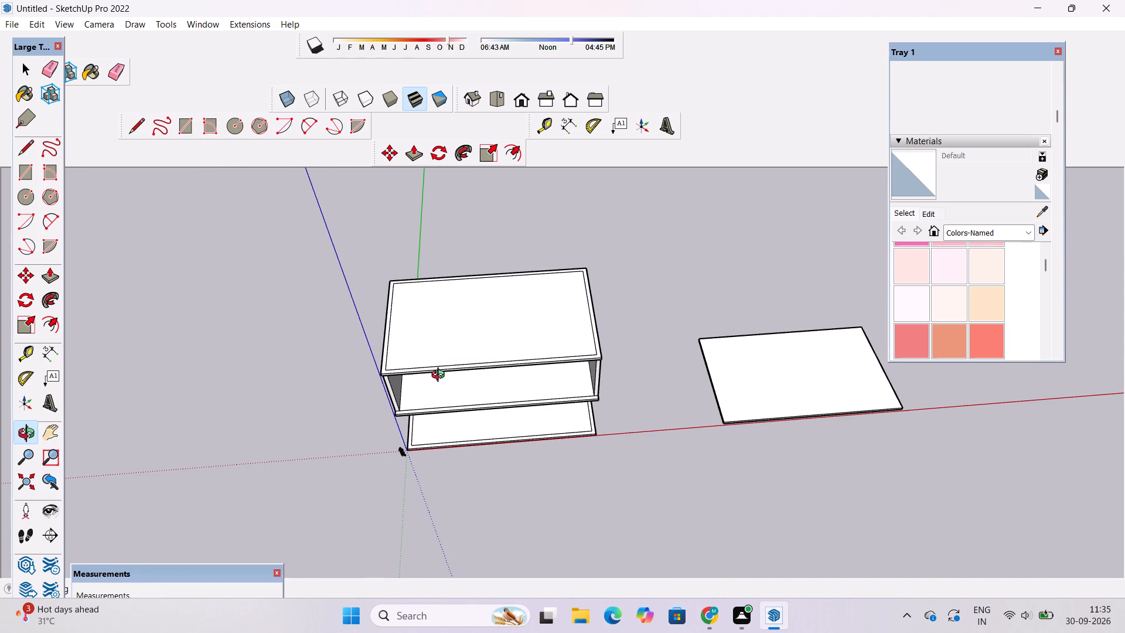
{"action": "scroll", "coordinate": [441, 376], "scroll_direction": "down", "scroll_amount": 3}
{"action": "left_click_drag", "start_coordinate": [455, 354], "coordinate": [442, 401]}
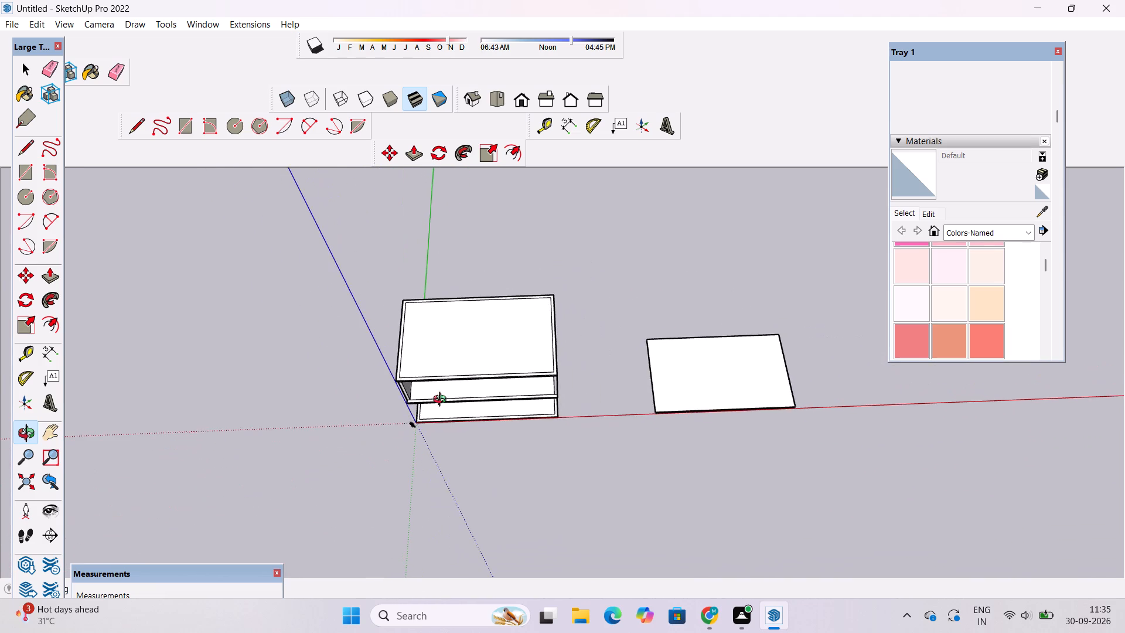
{"action": "scroll", "coordinate": [430, 373], "scroll_direction": "up", "scroll_amount": 4}
{"action": "left_click_drag", "start_coordinate": [429, 367], "coordinate": [444, 367], "text": "shift"}
{"action": "key", "text": "t"}
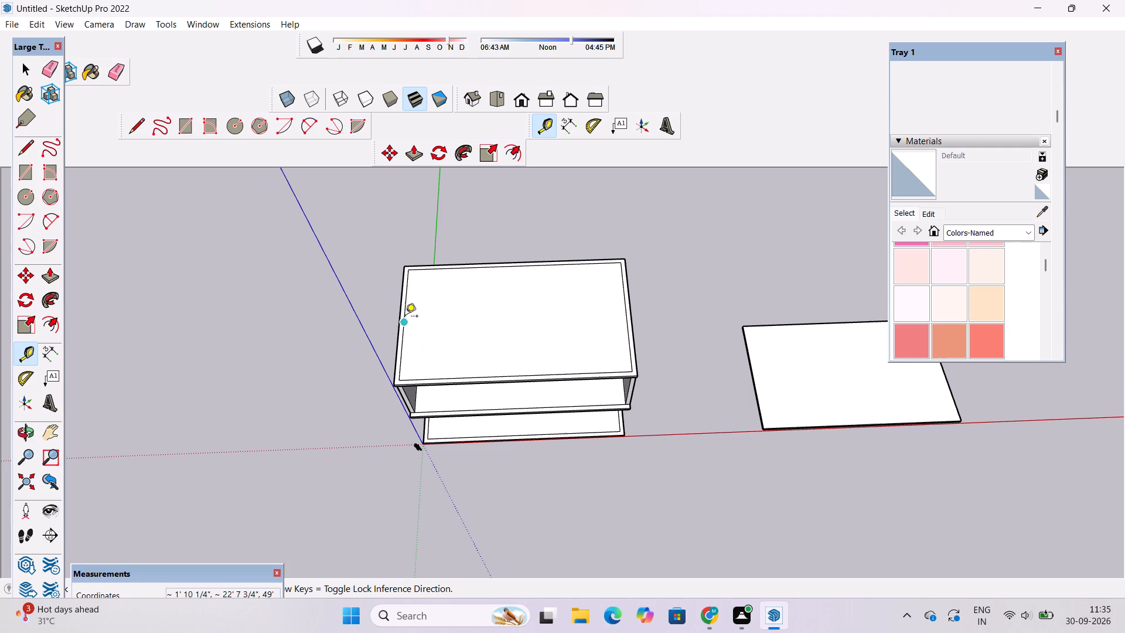
{"action": "scroll", "coordinate": [404, 331], "scroll_direction": "up", "scroll_amount": 1}
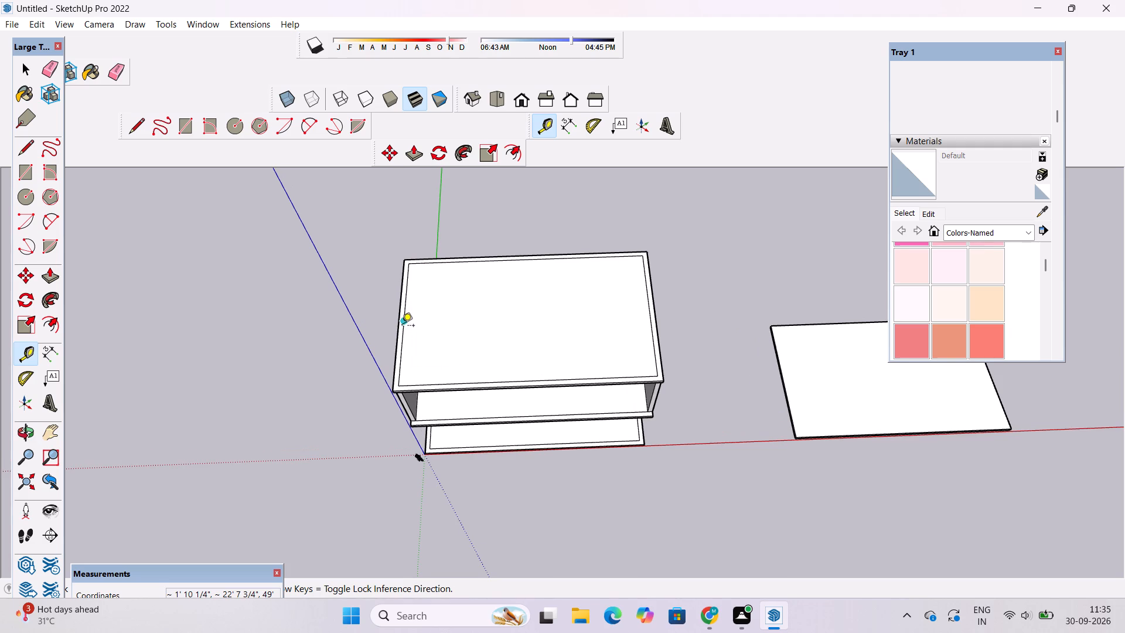
{"action": "left_click", "coordinate": [405, 316]}
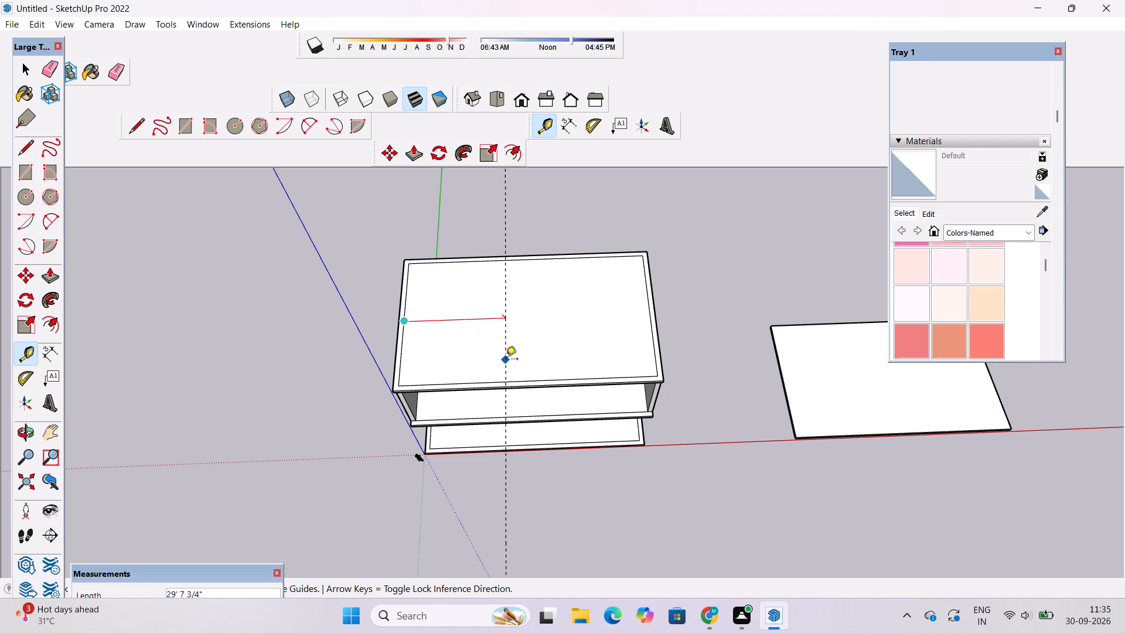
{"action": "type", "text": "12'"}
{"action": "key", "text": "Return"}
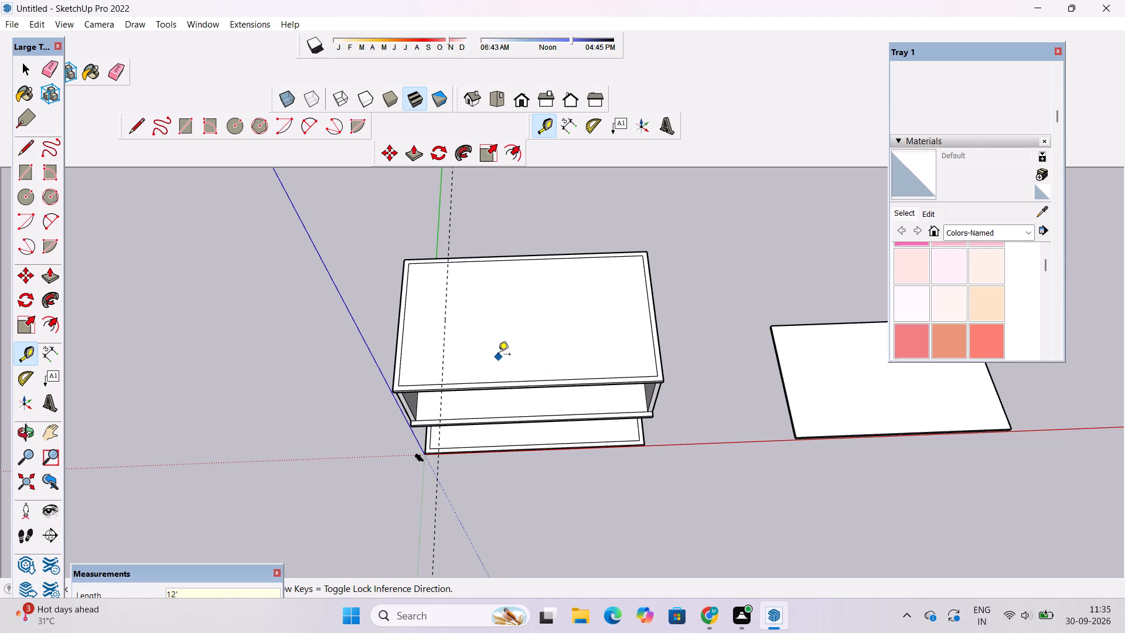
Place a second parallel guide on the roof 24' beyond the 12' guide, away from the origin side.
{"action": "left_click", "coordinate": [445, 291]}
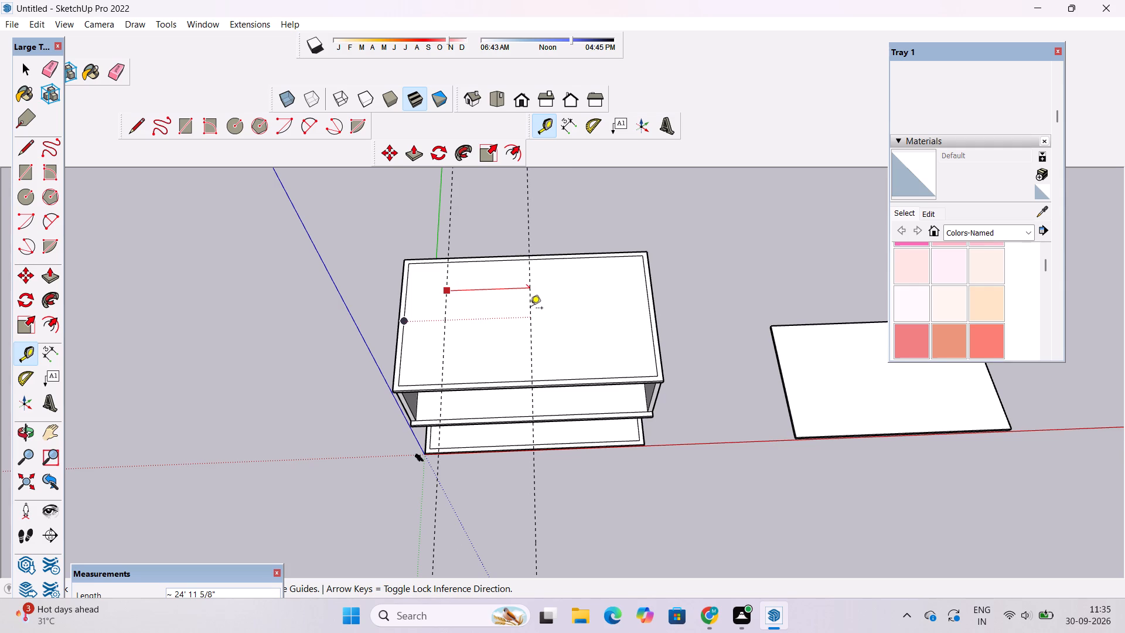
{"action": "key", "text": "2"}
{"action": "key", "text": "4"}
{"action": "key", "text": "apostrophe"}
{"action": "key", "text": "Return"}
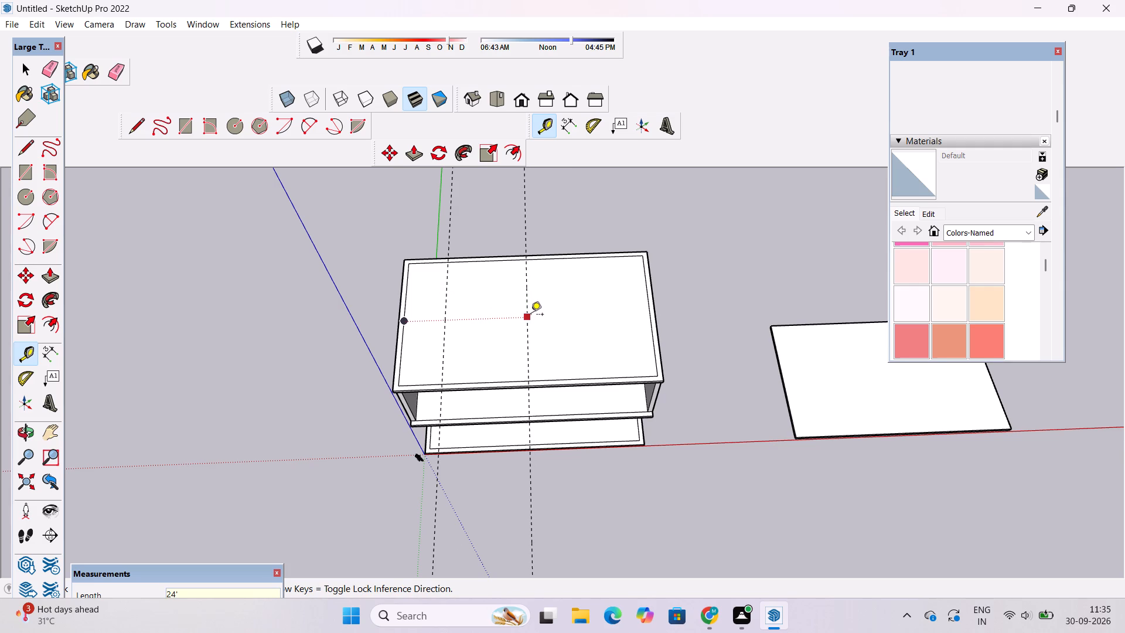
Draw two 42' lines along the roof guides, each spanning between the inset rectangle's long edges.
{"action": "key", "text": "l"}
{"action": "left_click", "coordinate": [448, 263]}
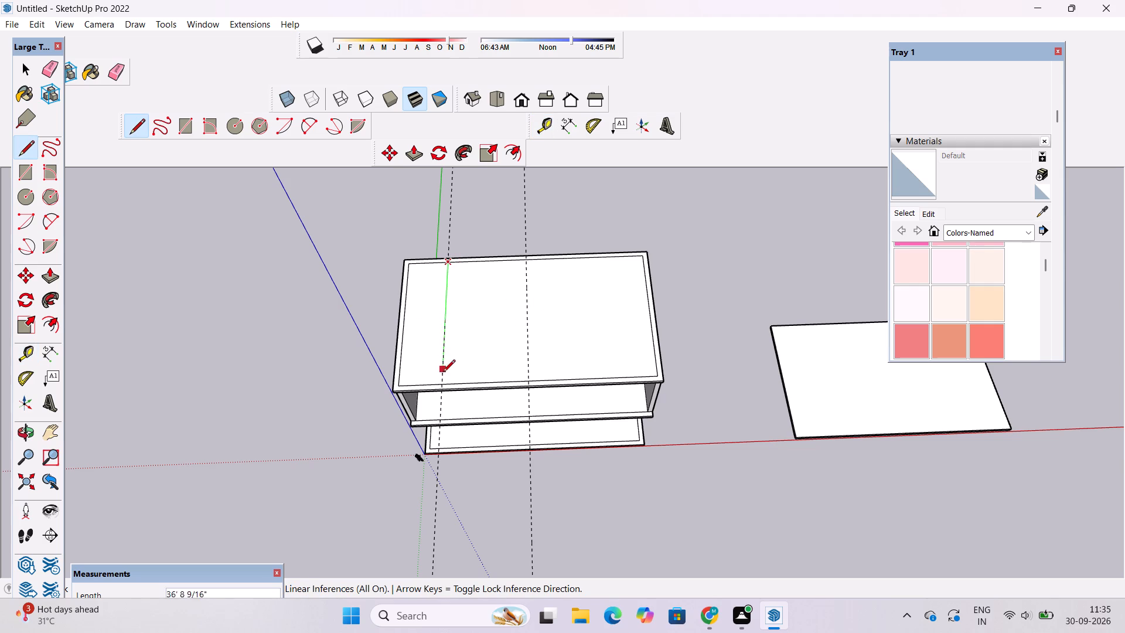
{"action": "left_click", "coordinate": [444, 384]}
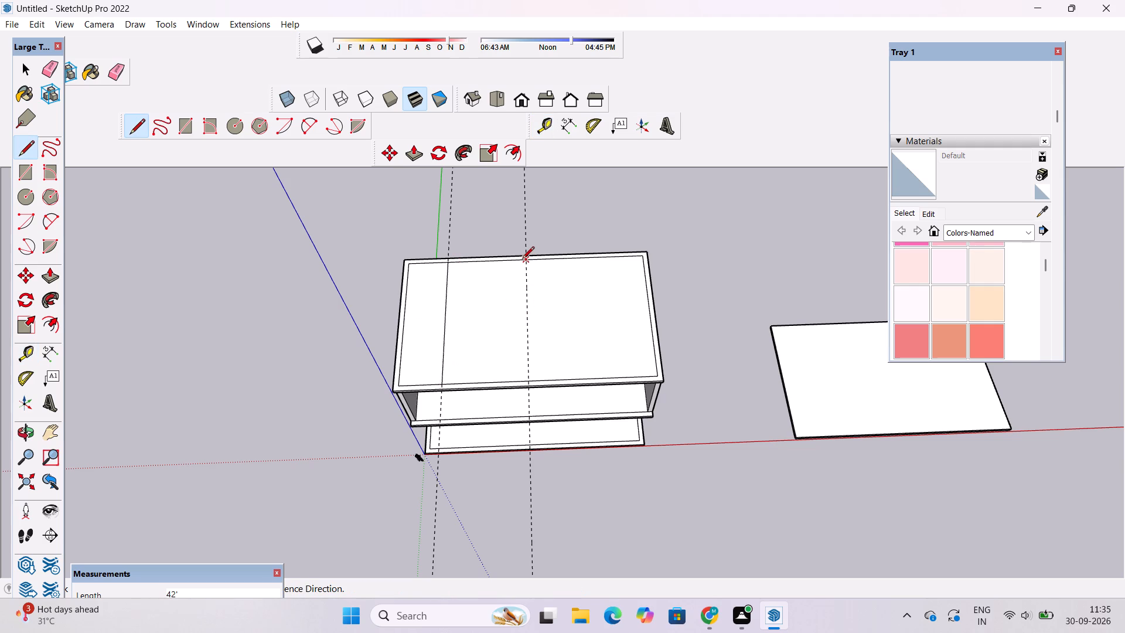
{"action": "left_click", "coordinate": [526, 262]}
{"action": "left_click", "coordinate": [528, 380]}
{"action": "key", "text": "space"}
Erase the two guides crossing the roof, keeping the dividing lines drawn along them.
{"action": "key", "text": "e"}
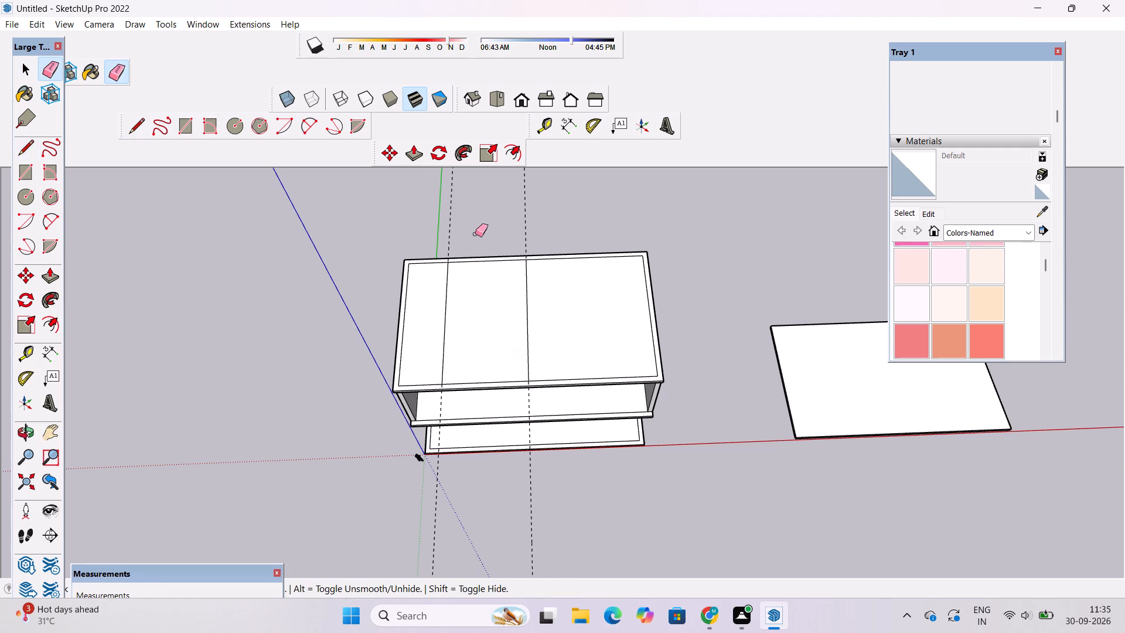
{"action": "left_click_drag", "start_coordinate": [454, 208], "coordinate": [448, 220]}
{"action": "left_click_drag", "start_coordinate": [540, 209], "coordinate": [512, 232]}
Examine the divided roof slab and the open front of both storeys from above and from the front.
{"action": "key", "text": "o"}
{"action": "scroll", "coordinate": [512, 236], "scroll_direction": "down", "scroll_amount": 7}
{"action": "left_click_drag", "start_coordinate": [519, 309], "coordinate": [536, 238]}
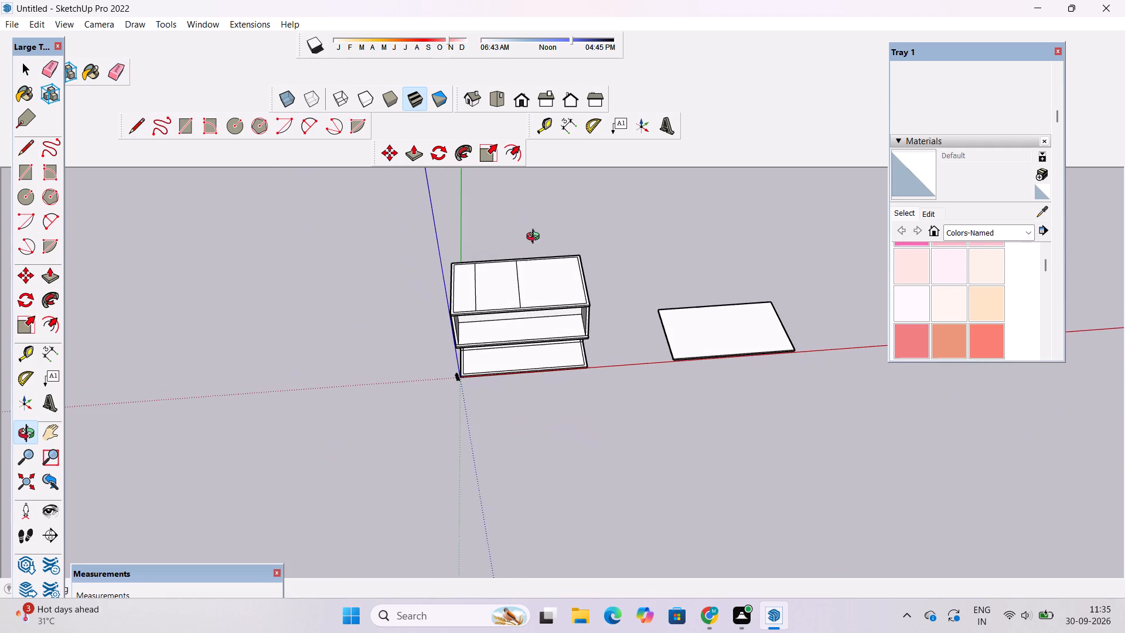
{"action": "scroll", "coordinate": [536, 238], "scroll_direction": "up", "scroll_amount": 10}
{"action": "left_click_drag", "start_coordinate": [466, 320], "coordinate": [466, 285]}
{"action": "scroll", "coordinate": [472, 283], "scroll_direction": "down", "scroll_amount": 2}
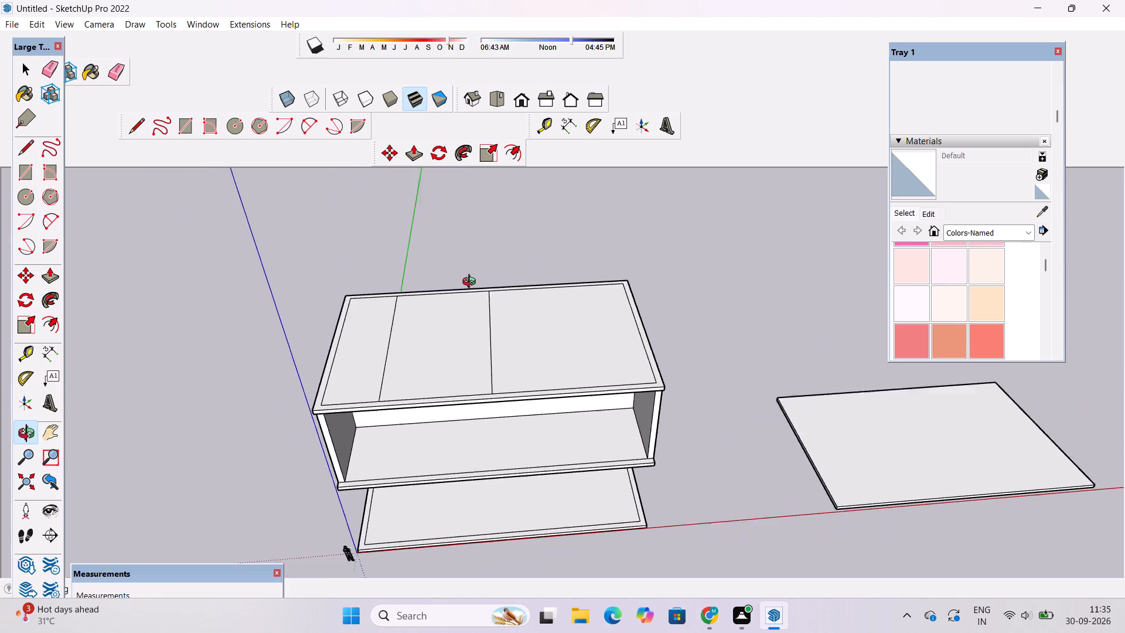
{"action": "scroll", "coordinate": [472, 283], "scroll_direction": "down", "scroll_amount": 2}
{"action": "left_click_drag", "start_coordinate": [473, 281], "coordinate": [470, 300]}
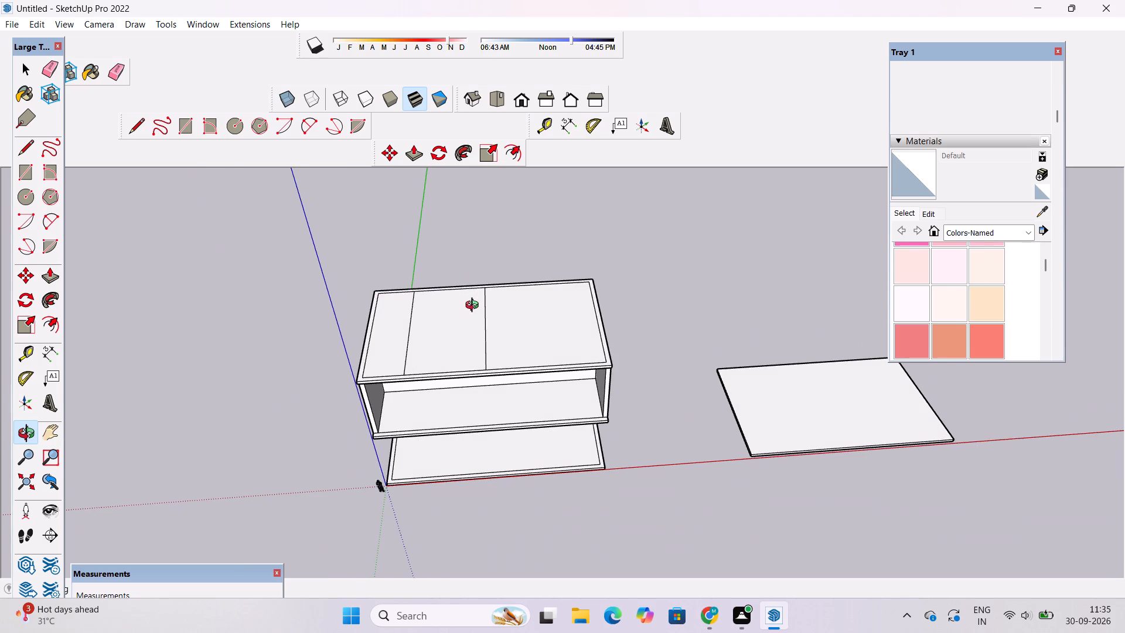
{"action": "scroll", "coordinate": [475, 307], "scroll_direction": "down", "scroll_amount": 3}
{"action": "left_click_drag", "start_coordinate": [472, 326], "coordinate": [519, 292], "text": "shift"}
{"action": "scroll", "coordinate": [506, 264], "scroll_direction": "up", "scroll_amount": 4}
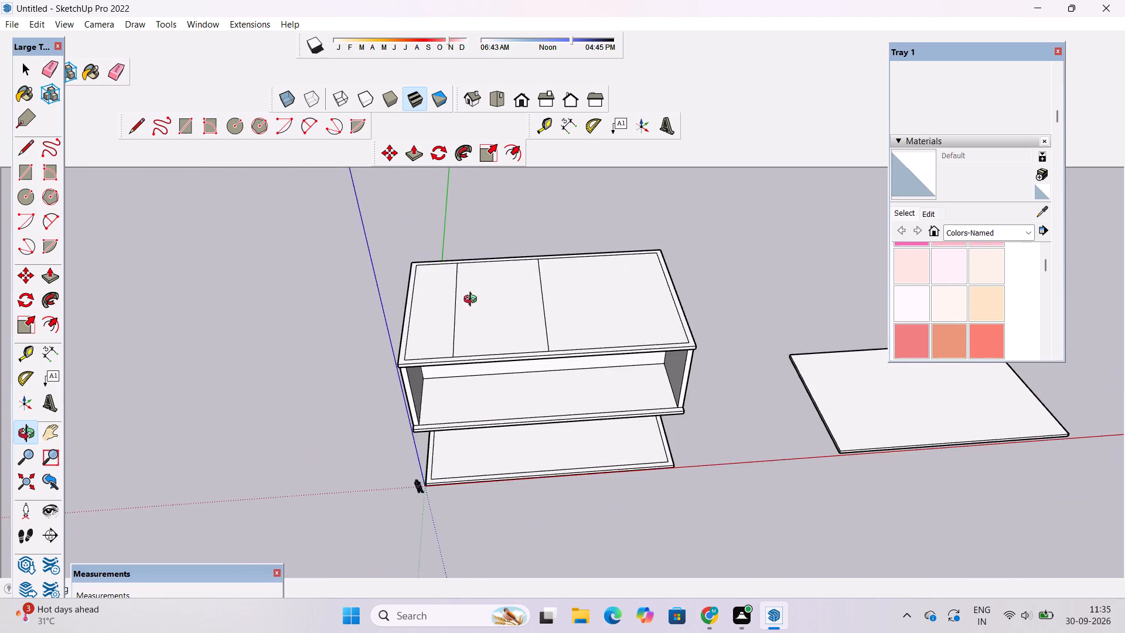
{"action": "left_click_drag", "start_coordinate": [471, 309], "coordinate": [325, 308]}
{"action": "left_click_drag", "start_coordinate": [393, 371], "coordinate": [536, 218]}
{"action": "left_click_drag", "start_coordinate": [509, 300], "coordinate": [408, 266], "text": "shift"}
{"action": "left_click_drag", "start_coordinate": [364, 318], "coordinate": [418, 379]}
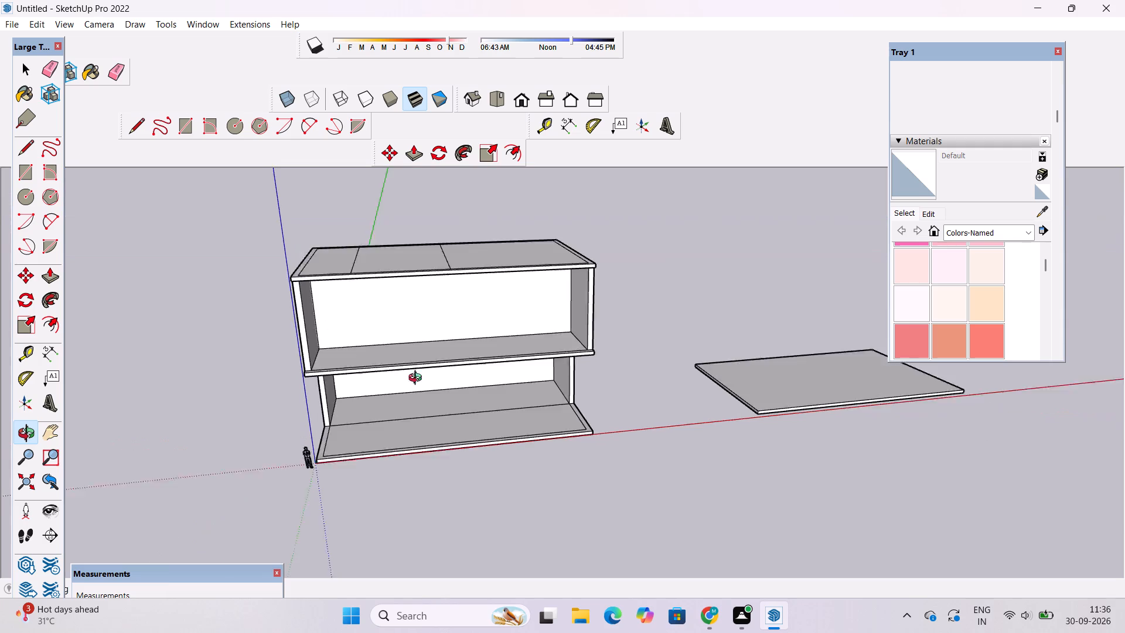
{"action": "left_click_drag", "start_coordinate": [418, 379], "coordinate": [424, 389]}
{"action": "scroll", "coordinate": [356, 391], "scroll_direction": "down", "scroll_amount": 6}
{"action": "left_click_drag", "start_coordinate": [311, 399], "coordinate": [398, 375], "text": "shift"}
{"action": "scroll", "coordinate": [398, 375], "scroll_direction": "up", "scroll_amount": 4}
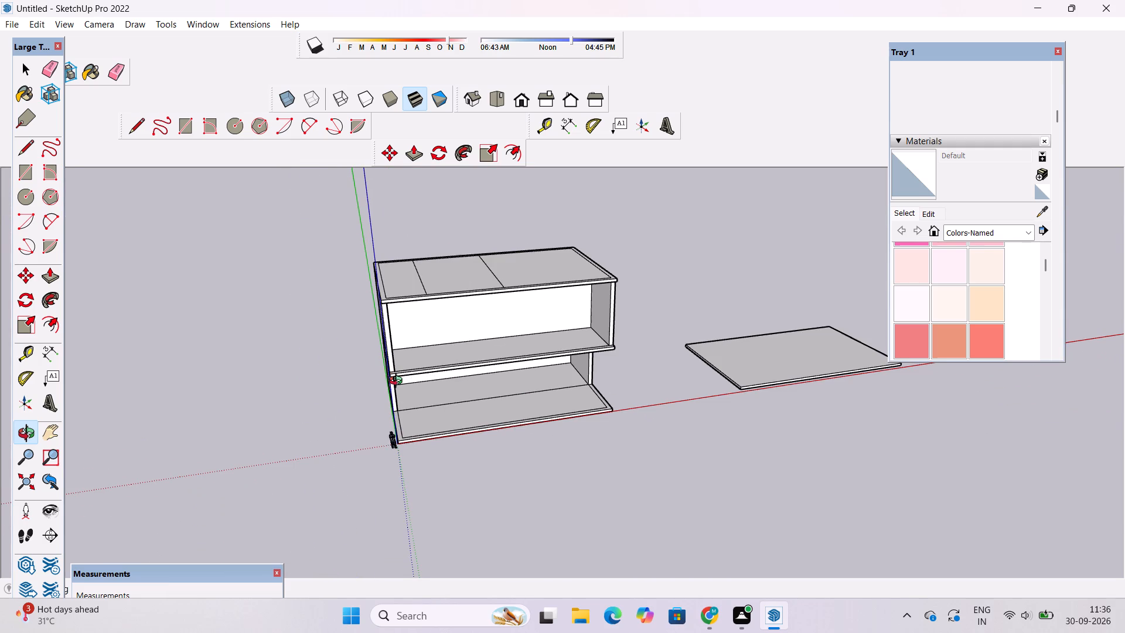
{"action": "left_click_drag", "start_coordinate": [398, 382], "coordinate": [397, 328], "text": "shift"}
{"action": "scroll", "coordinate": [393, 409], "scroll_direction": "down", "scroll_amount": 1}
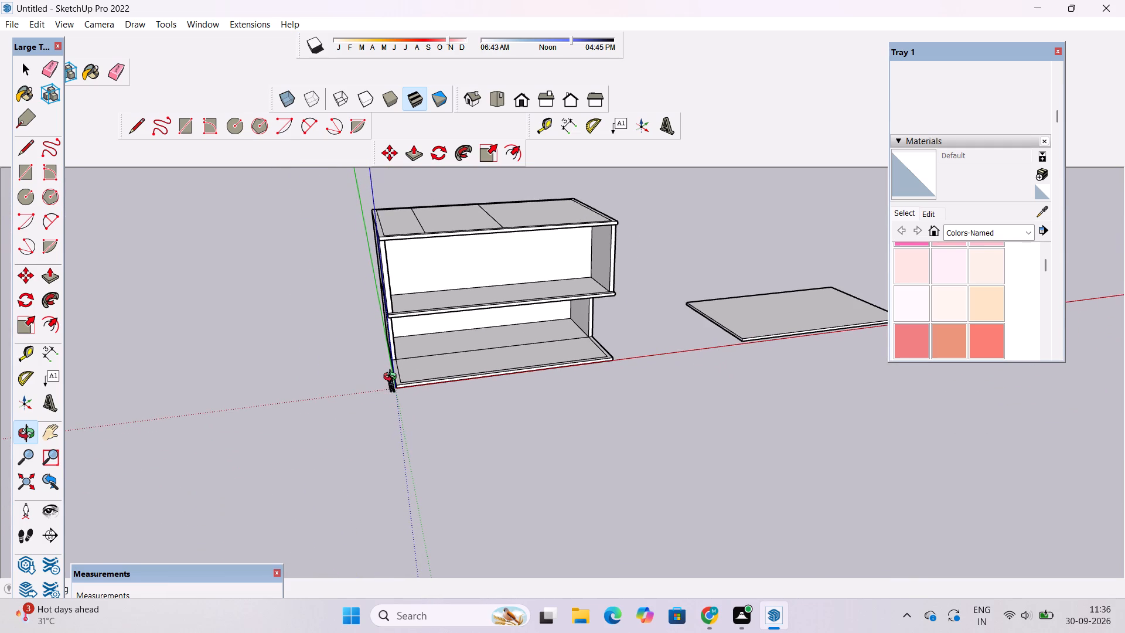
Examine the ground-floor slab, its inset border and side wall up close around the origin corner.
{"action": "scroll", "coordinate": [393, 377], "scroll_direction": "up", "scroll_amount": 6}
{"action": "left_click_drag", "start_coordinate": [377, 372], "coordinate": [499, 363]}
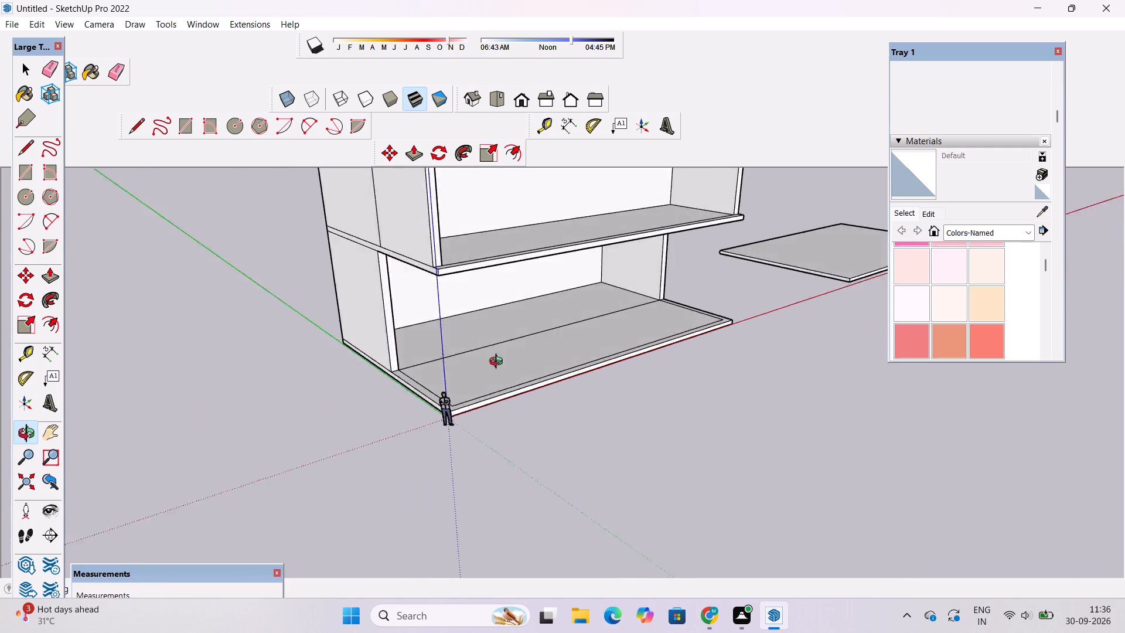
{"action": "left_click_drag", "start_coordinate": [499, 363], "coordinate": [562, 350]}
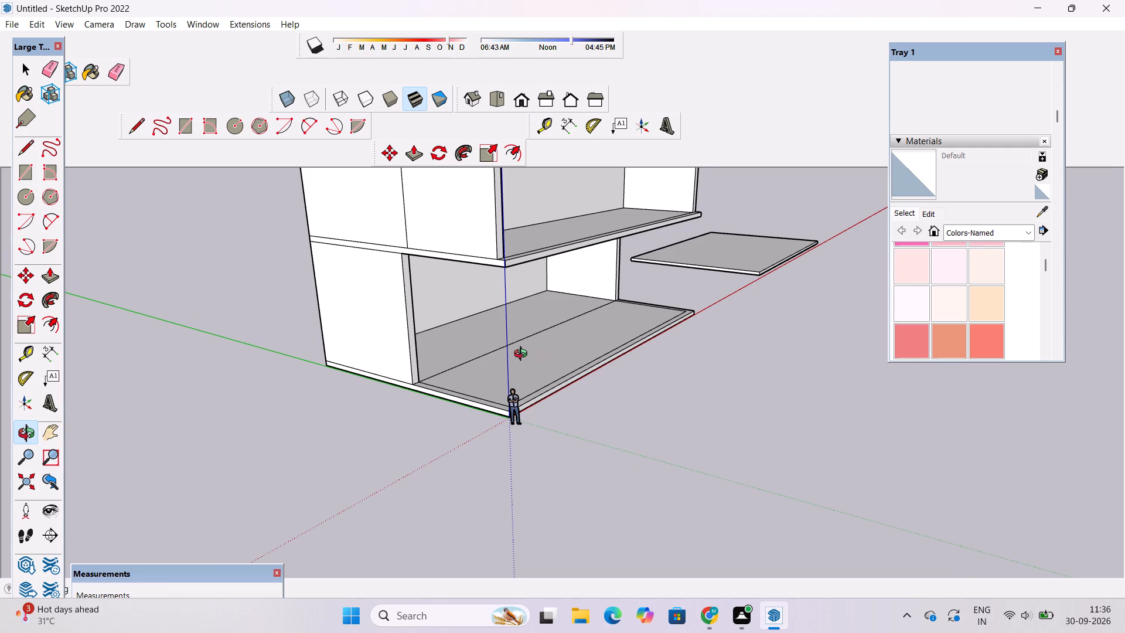
{"action": "left_click_drag", "start_coordinate": [505, 316], "coordinate": [487, 338]}
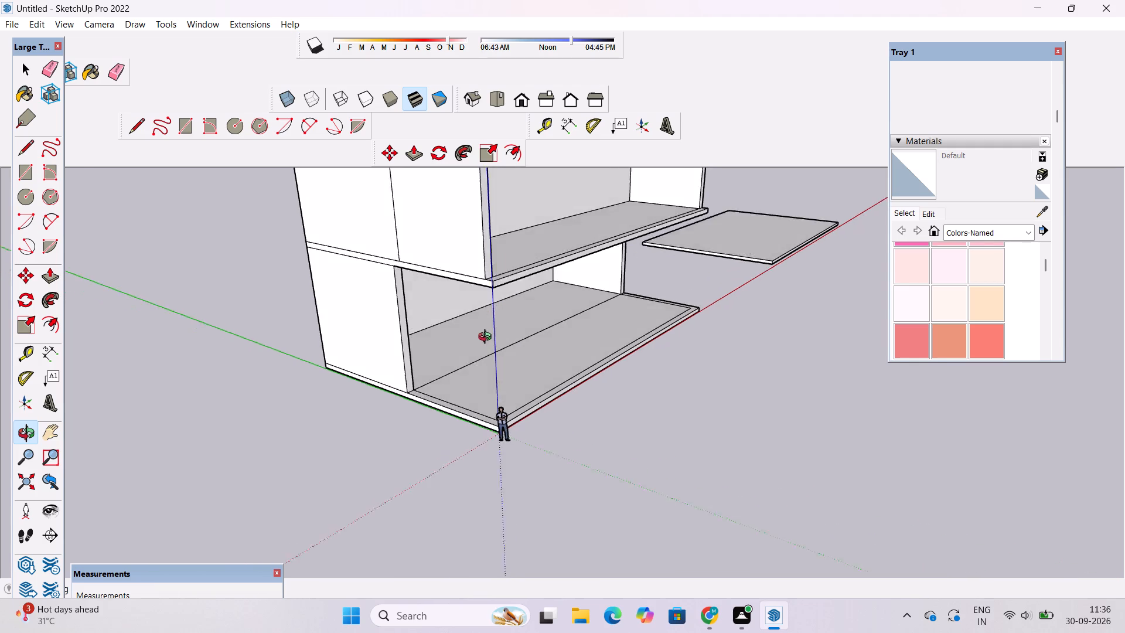
{"action": "left_click_drag", "start_coordinate": [487, 338], "coordinate": [472, 355]}
{"action": "scroll", "coordinate": [472, 355], "scroll_direction": "up", "scroll_amount": 4}
{"action": "left_click_drag", "start_coordinate": [472, 355], "coordinate": [483, 356]}
{"action": "left_click_drag", "start_coordinate": [484, 356], "coordinate": [478, 345], "text": "shift"}
{"action": "scroll", "coordinate": [483, 367], "scroll_direction": "up", "scroll_amount": 1}
{"action": "left_click_drag", "start_coordinate": [480, 366], "coordinate": [330, 382], "text": "shift"}
{"action": "scroll", "coordinate": [350, 367], "scroll_direction": "down", "scroll_amount": 5}
{"action": "left_click_drag", "start_coordinate": [429, 401], "coordinate": [365, 431]}
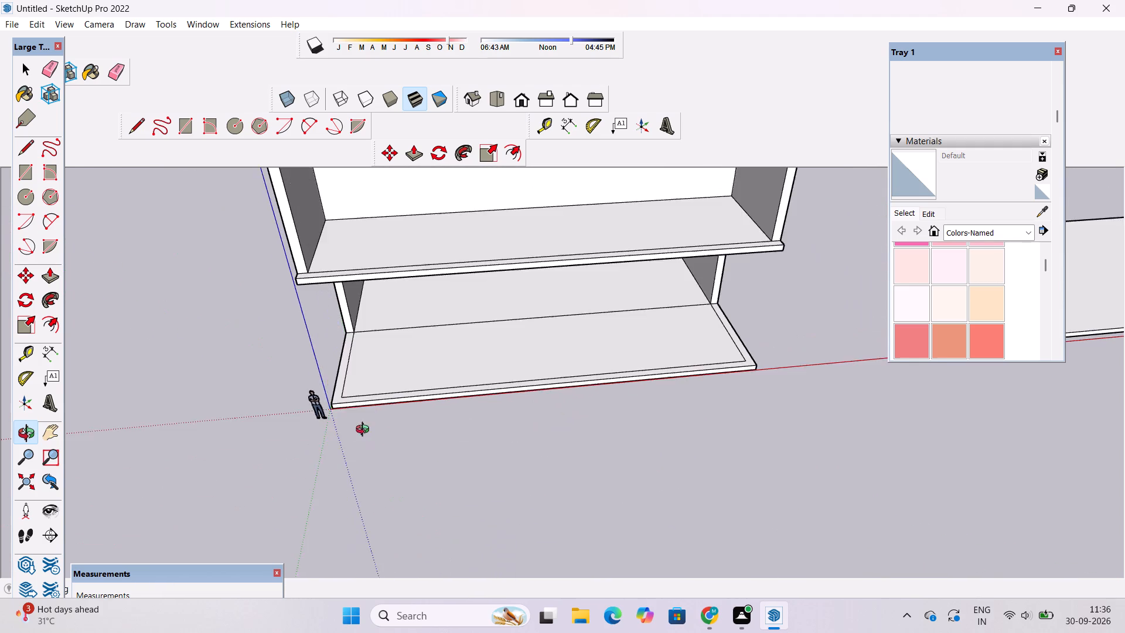
{"action": "left_click_drag", "start_coordinate": [365, 431], "coordinate": [313, 413]}
Place a guide on the ground-floor slab 2' inward from the inset border's front line.
{"action": "key", "text": "t"}
{"action": "scroll", "coordinate": [375, 394], "scroll_direction": "up", "scroll_amount": 3}
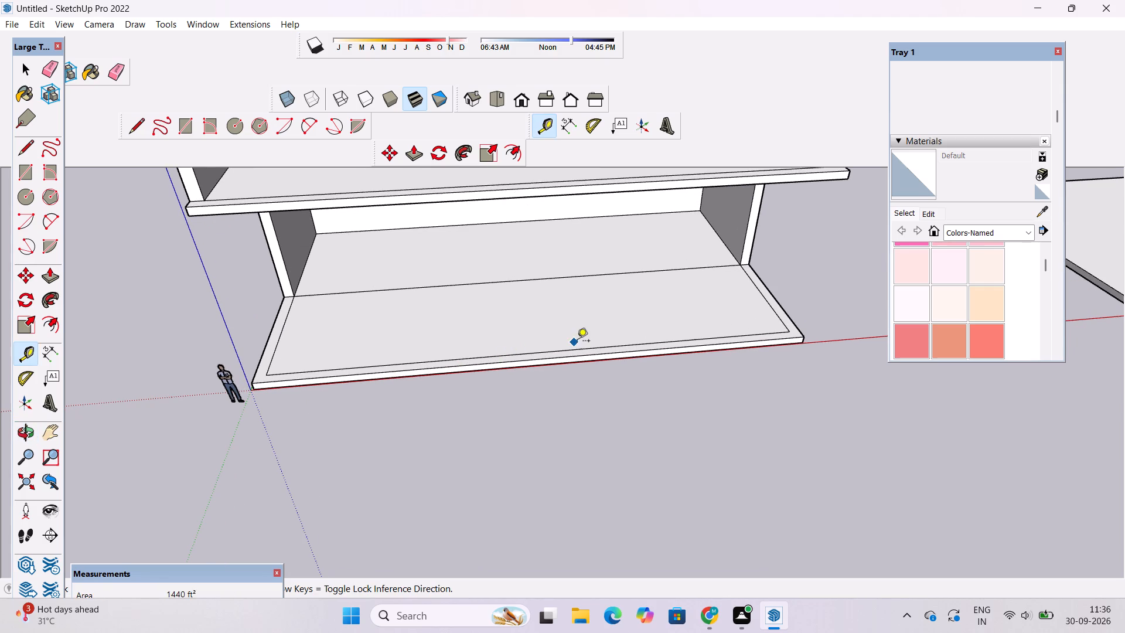
{"action": "left_click", "coordinate": [540, 355]}
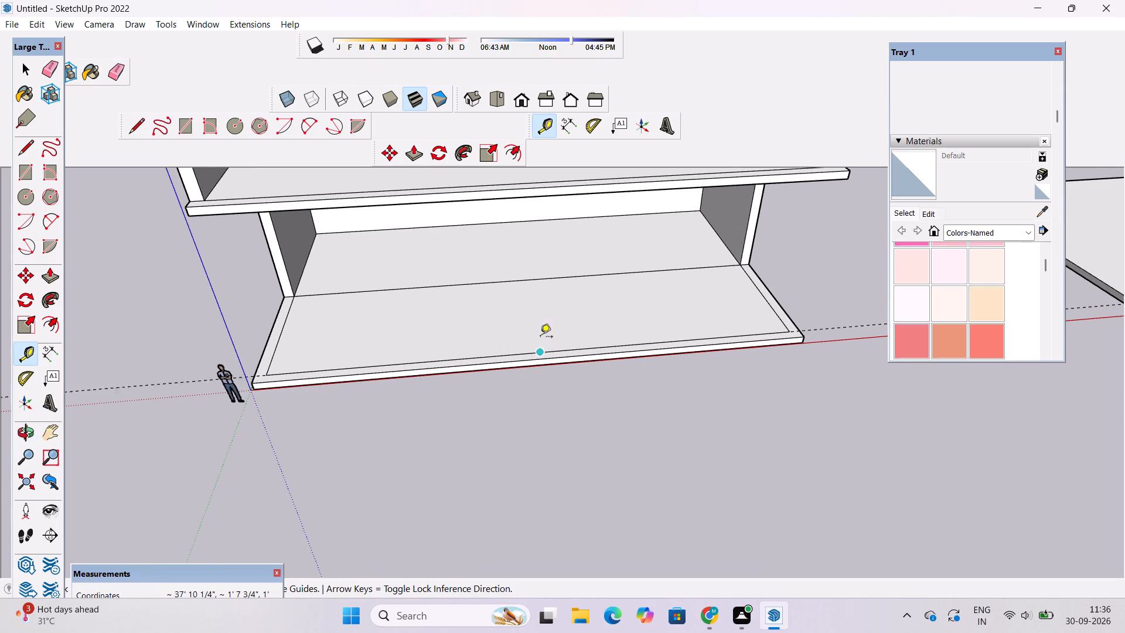
{"action": "scroll", "coordinate": [537, 306], "scroll_direction": "up", "scroll_amount": 4}
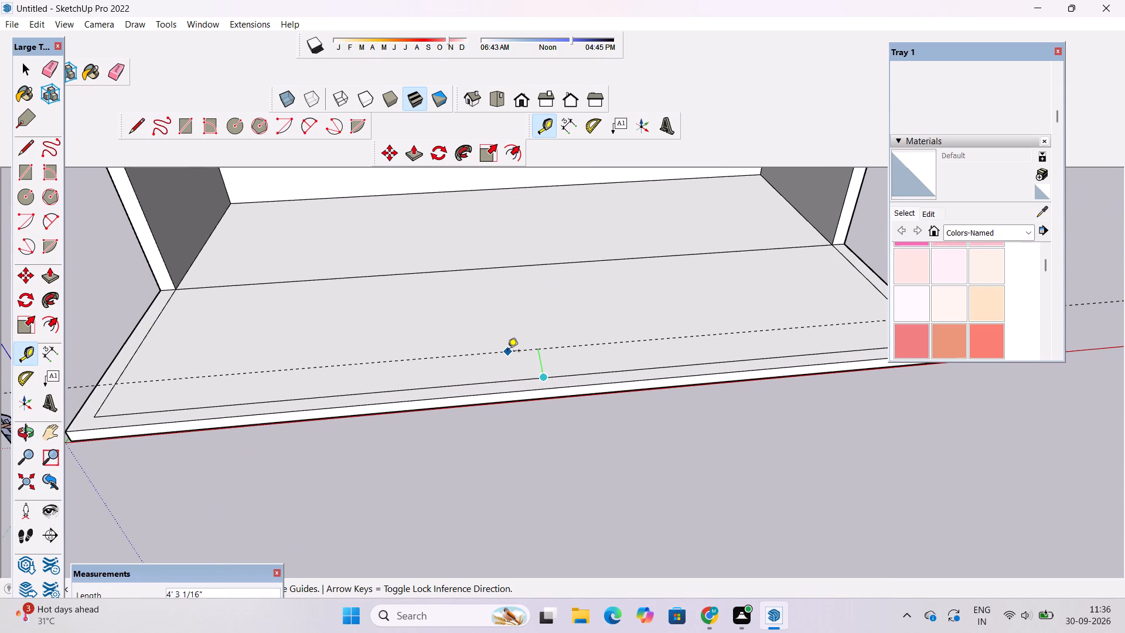
{"action": "type", "text": "1.5"}
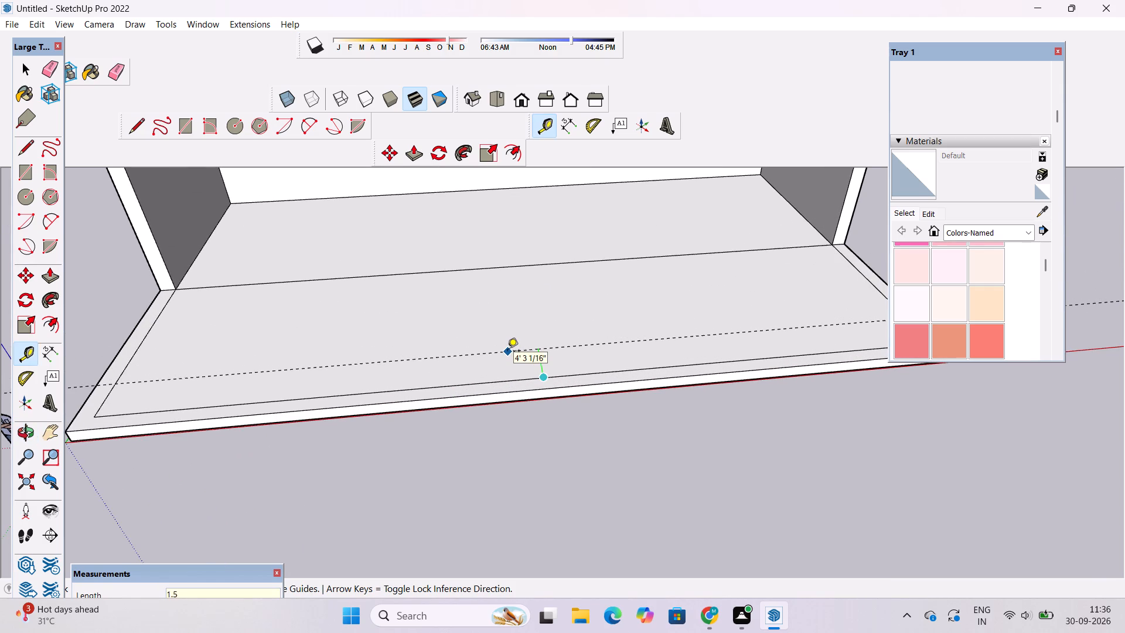
{"action": "key", "text": "BackSpace"}
{"action": "key", "text": "BackSpace"}
{"action": "key", "text": "BackSpace"}
{"action": "type", "text": "2'"}
{"action": "key", "text": "Return"}
Draw a 75' line along the 2' guide across the ground-floor slab, from one side edge to the other.
{"action": "key", "text": "l"}
{"action": "scroll", "coordinate": [461, 336], "scroll_direction": "down", "scroll_amount": 3}
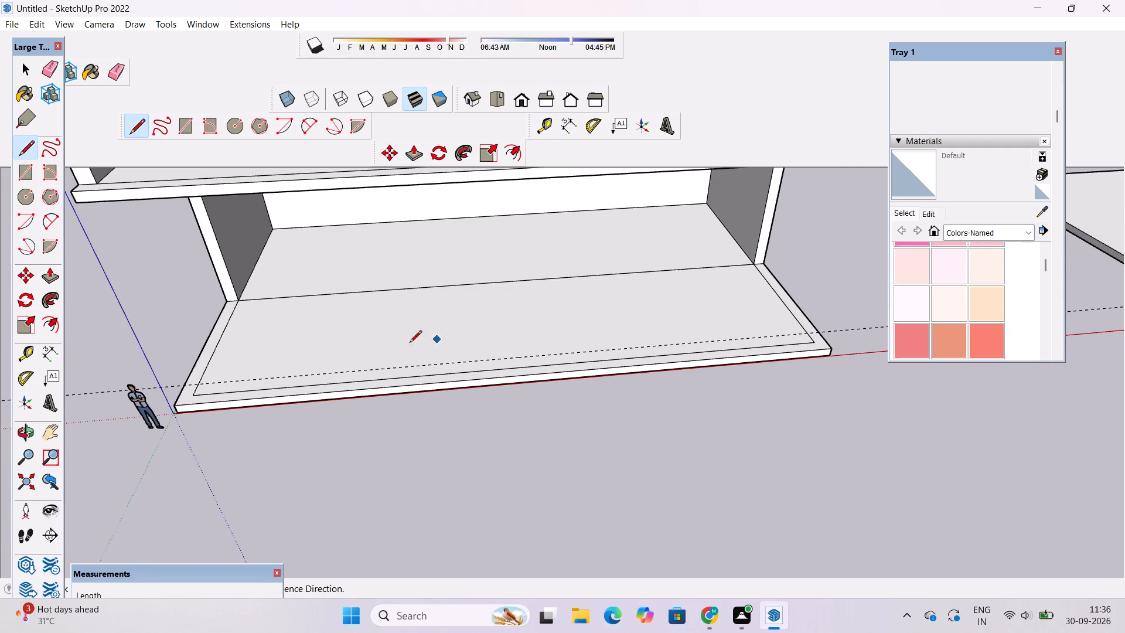
{"action": "scroll", "coordinate": [231, 383], "scroll_direction": "up", "scroll_amount": 3}
{"action": "scroll", "coordinate": [148, 370], "scroll_direction": "up", "scroll_amount": 4}
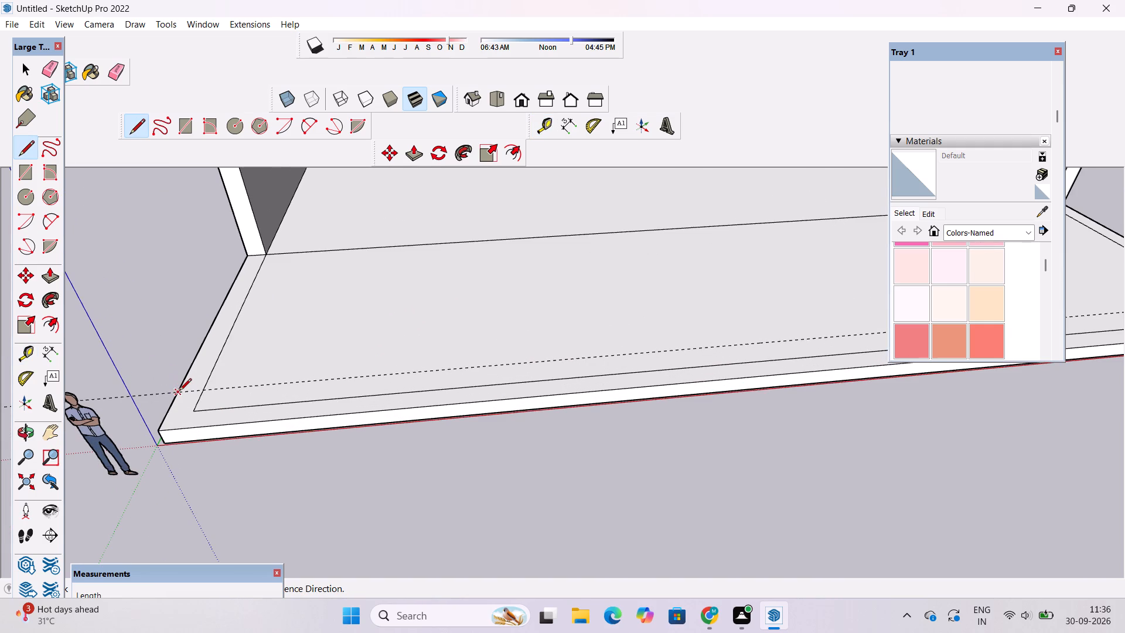
{"action": "left_click", "coordinate": [179, 392]}
{"action": "scroll", "coordinate": [180, 386], "scroll_direction": "down", "scroll_amount": 10}
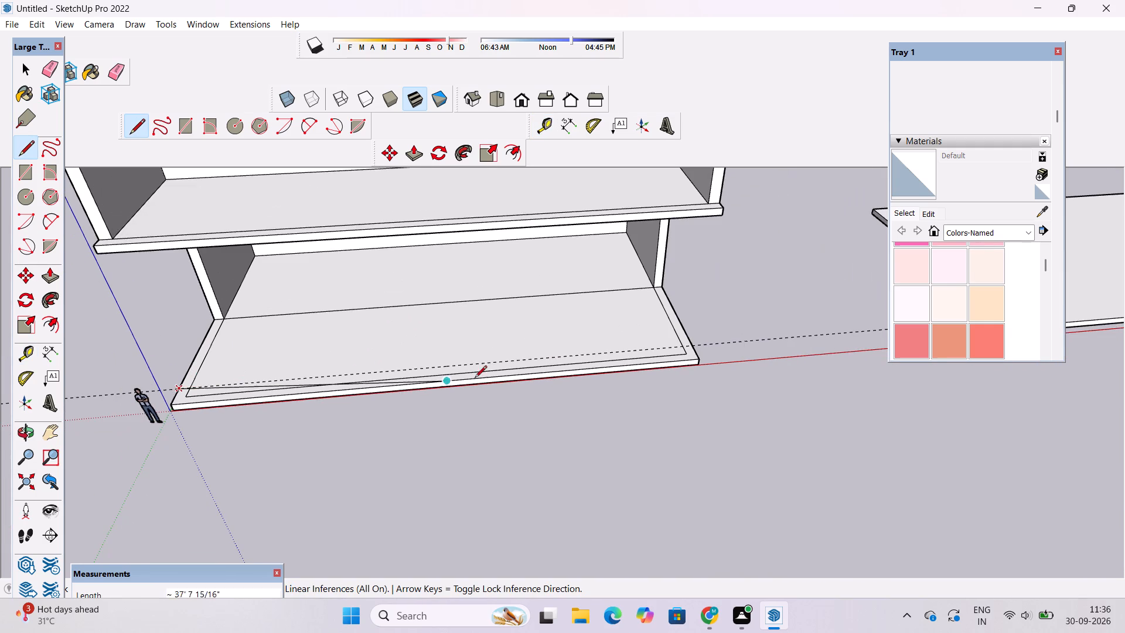
{"action": "scroll", "coordinate": [689, 343], "scroll_direction": "up", "scroll_amount": 9}
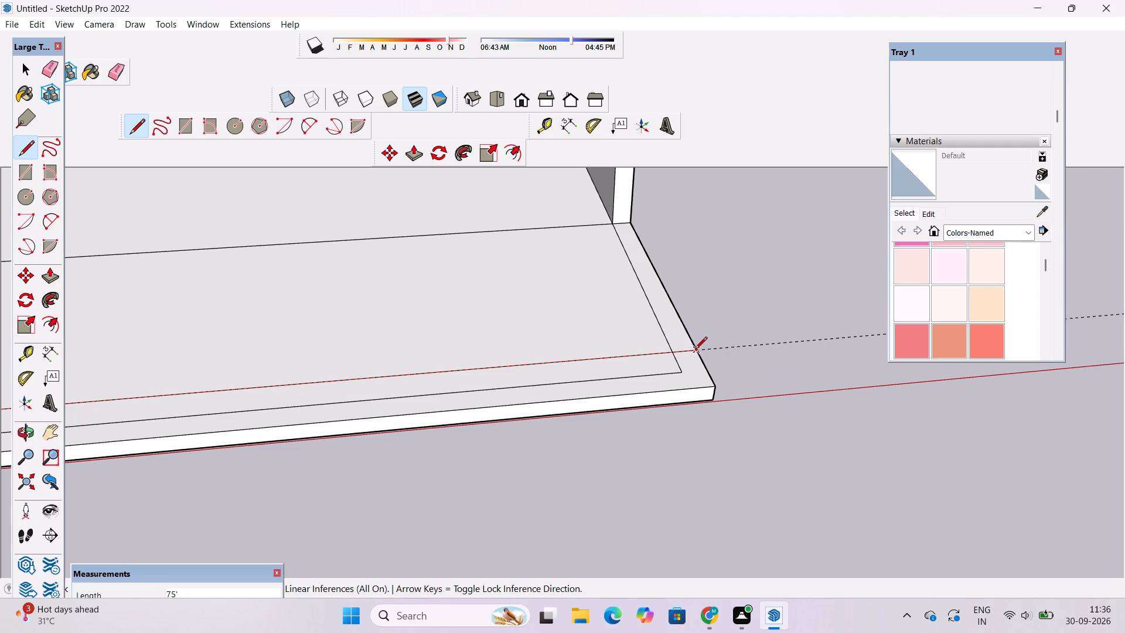
{"action": "left_click", "coordinate": [695, 350]}
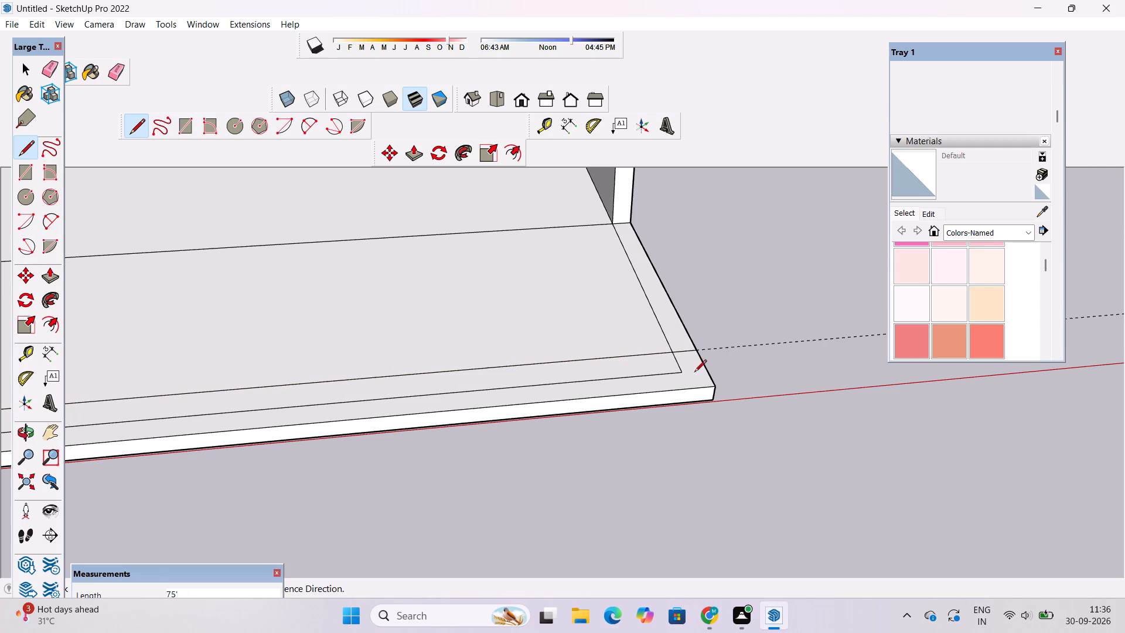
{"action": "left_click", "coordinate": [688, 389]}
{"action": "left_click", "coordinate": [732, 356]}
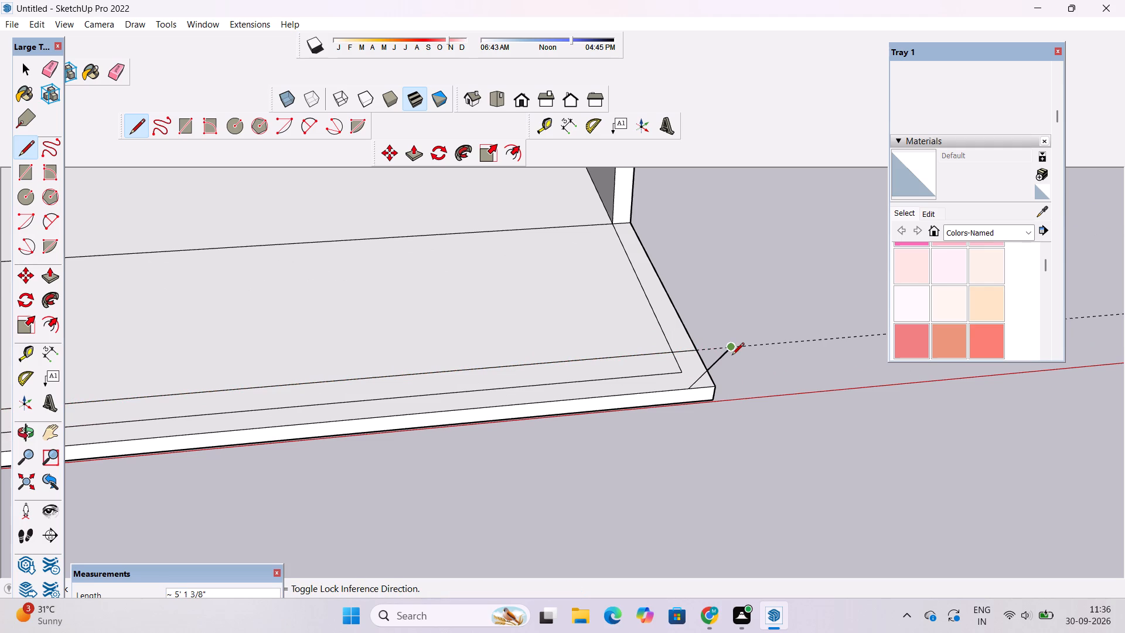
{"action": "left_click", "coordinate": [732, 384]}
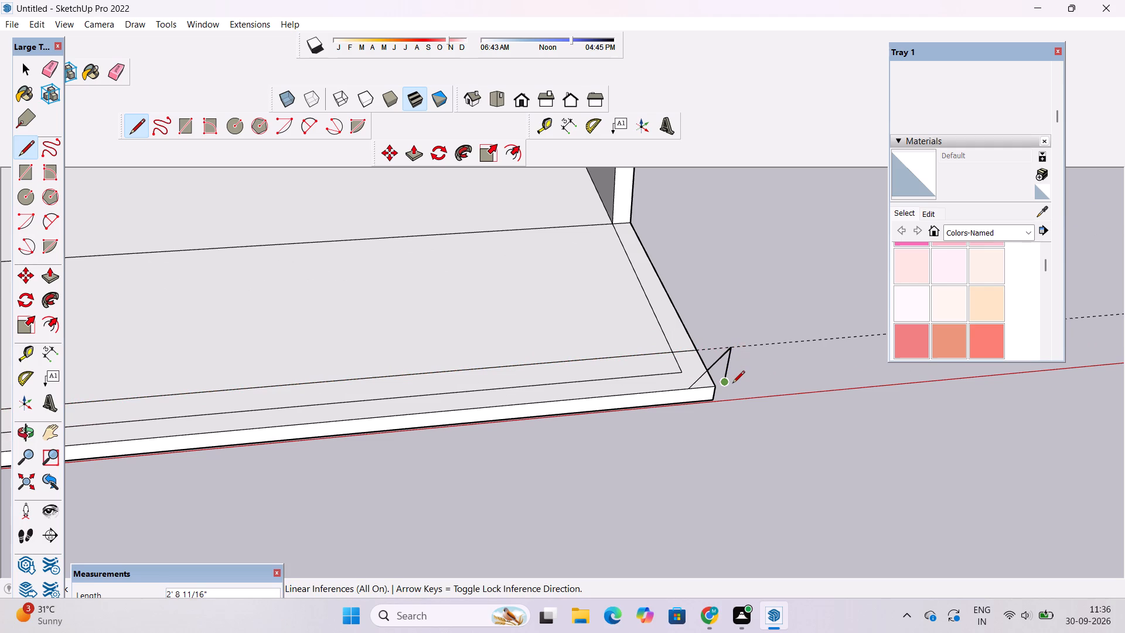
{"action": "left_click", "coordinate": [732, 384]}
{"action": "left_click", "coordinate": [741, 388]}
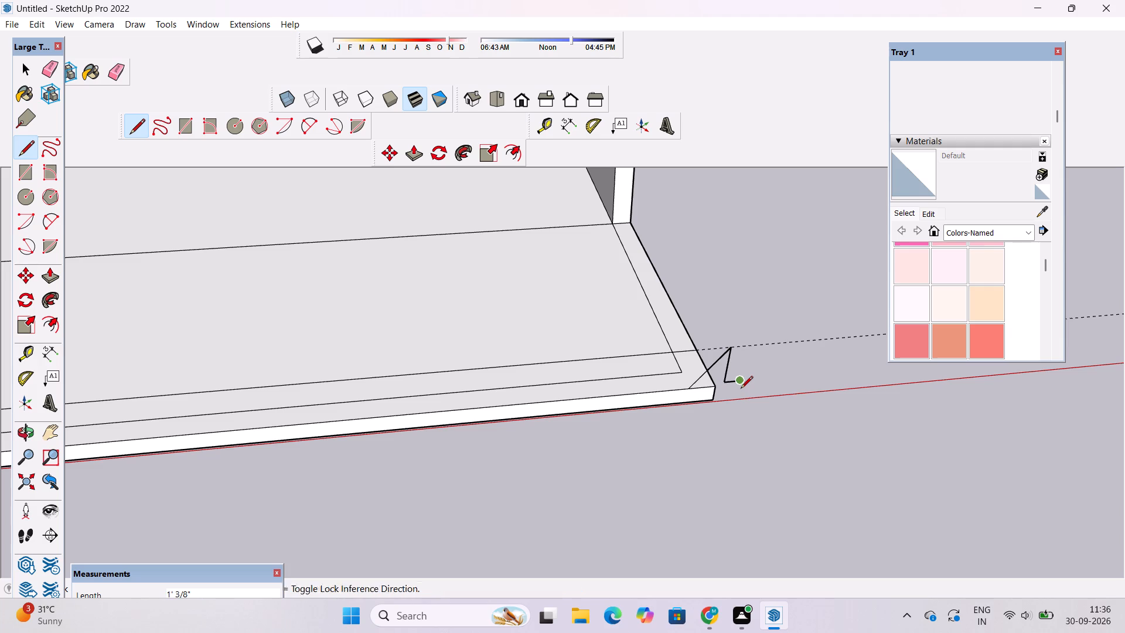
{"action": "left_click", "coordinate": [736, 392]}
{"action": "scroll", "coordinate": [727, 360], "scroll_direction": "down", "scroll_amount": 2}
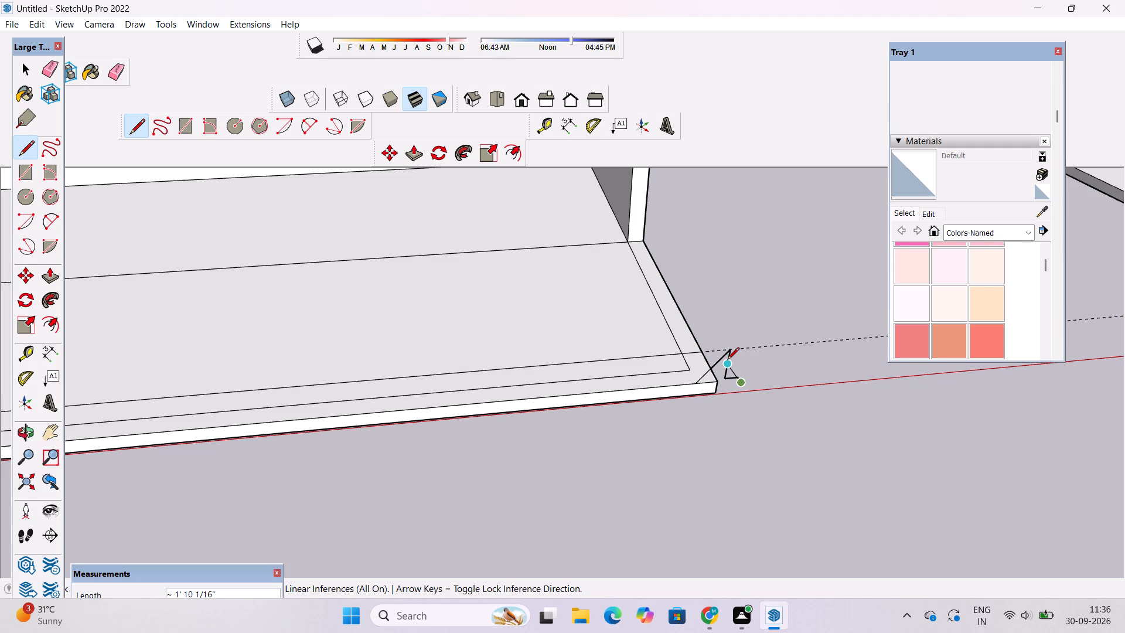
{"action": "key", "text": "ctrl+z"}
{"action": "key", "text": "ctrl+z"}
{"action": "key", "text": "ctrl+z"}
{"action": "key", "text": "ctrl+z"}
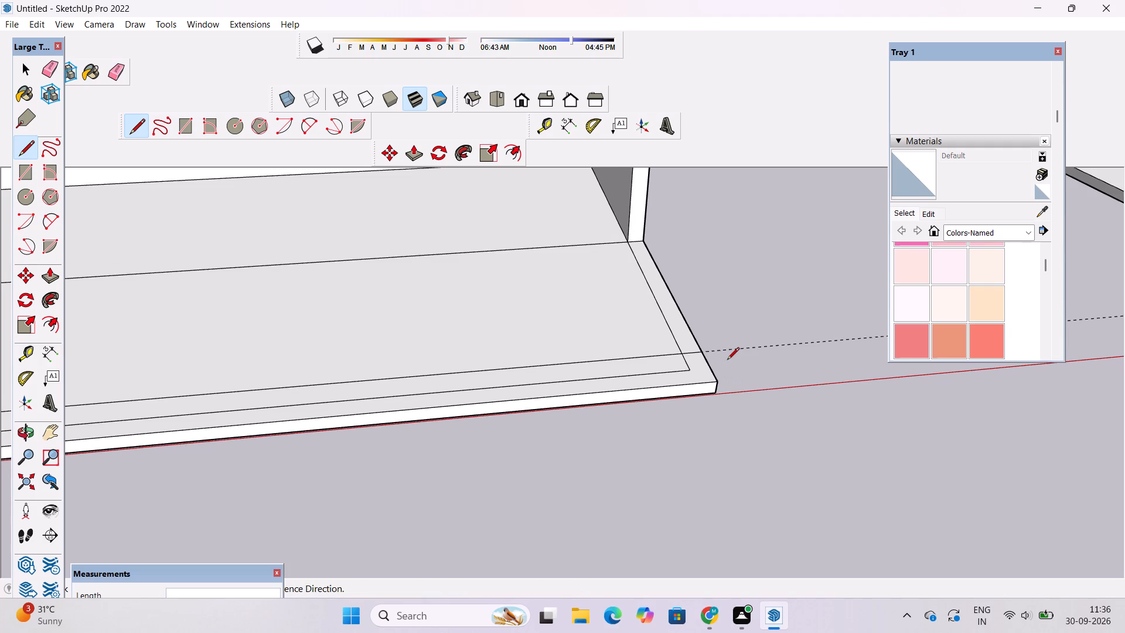
Erase the dashed guide running along the front of the ground-floor slab.
{"action": "scroll", "coordinate": [727, 367], "scroll_direction": "down", "scroll_amount": 5}
{"action": "key", "text": "space"}
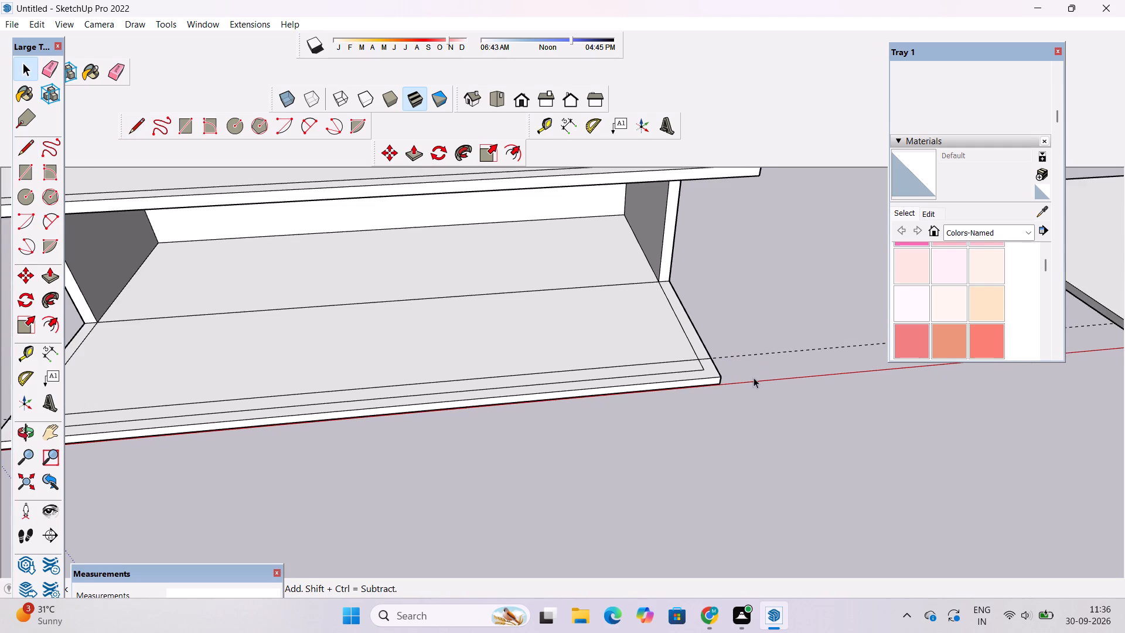
{"action": "scroll", "coordinate": [758, 376], "scroll_direction": "down", "scroll_amount": 7}
{"action": "scroll", "coordinate": [758, 376], "scroll_direction": "up", "scroll_amount": 3}
{"action": "key", "text": "e"}
{"action": "left_click_drag", "start_coordinate": [742, 335], "coordinate": [742, 339]}
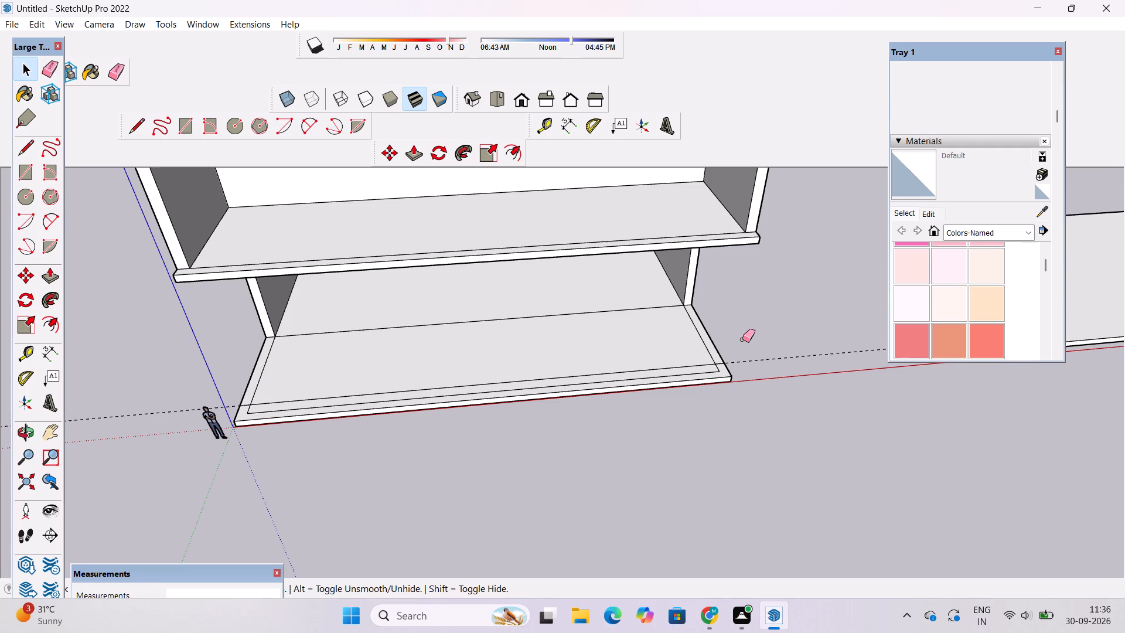
{"action": "left_click_drag", "start_coordinate": [742, 339], "coordinate": [746, 366]}
Pull the side border strip of the ground-floor slab near the origin up 23' to the underside of the upper slab.
{"action": "scroll", "coordinate": [202, 391], "scroll_direction": "up", "scroll_amount": 2}
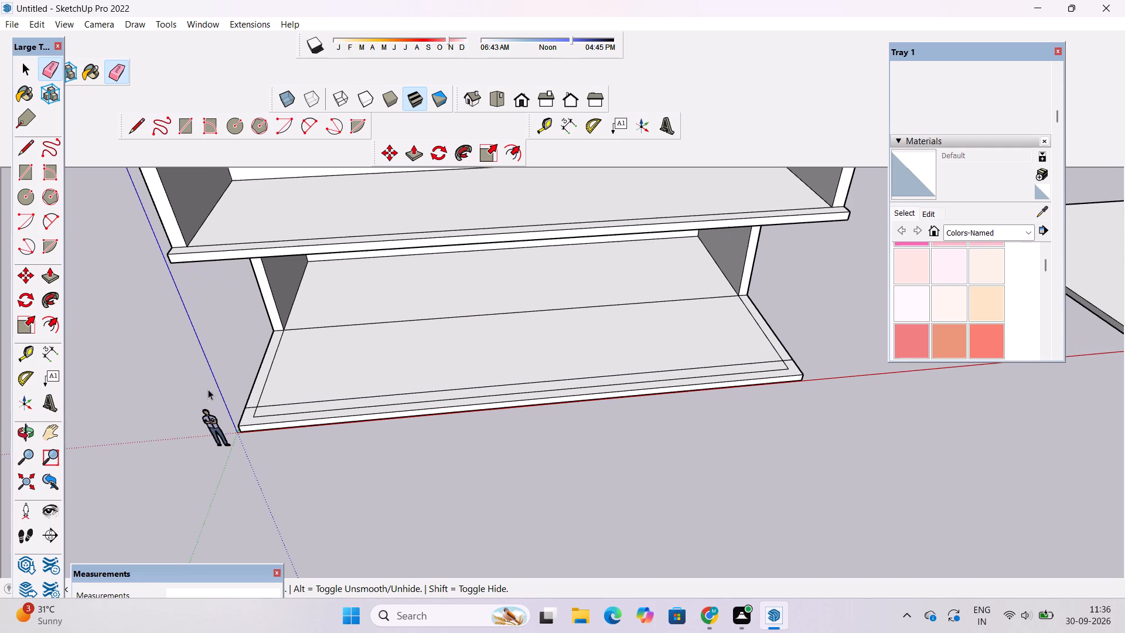
{"action": "key", "text": "space"}
{"action": "key", "text": "p"}
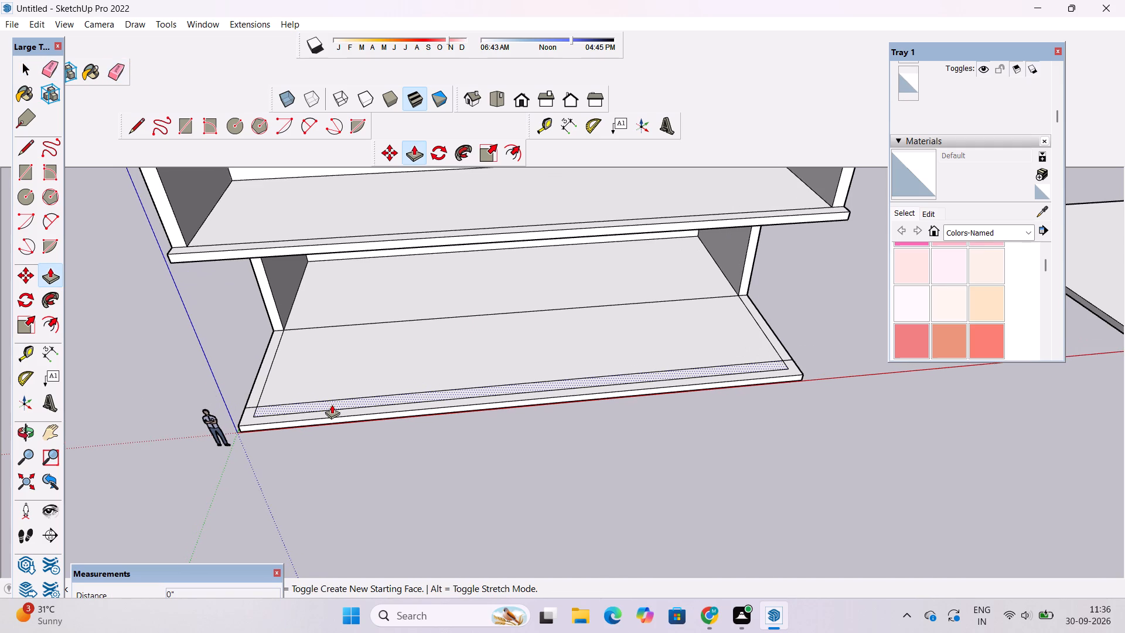
{"action": "scroll", "coordinate": [296, 386], "scroll_direction": "down", "scroll_amount": 3}
{"action": "scroll", "coordinate": [274, 381], "scroll_direction": "up", "scroll_amount": 7}
{"action": "left_click", "coordinate": [260, 386]}
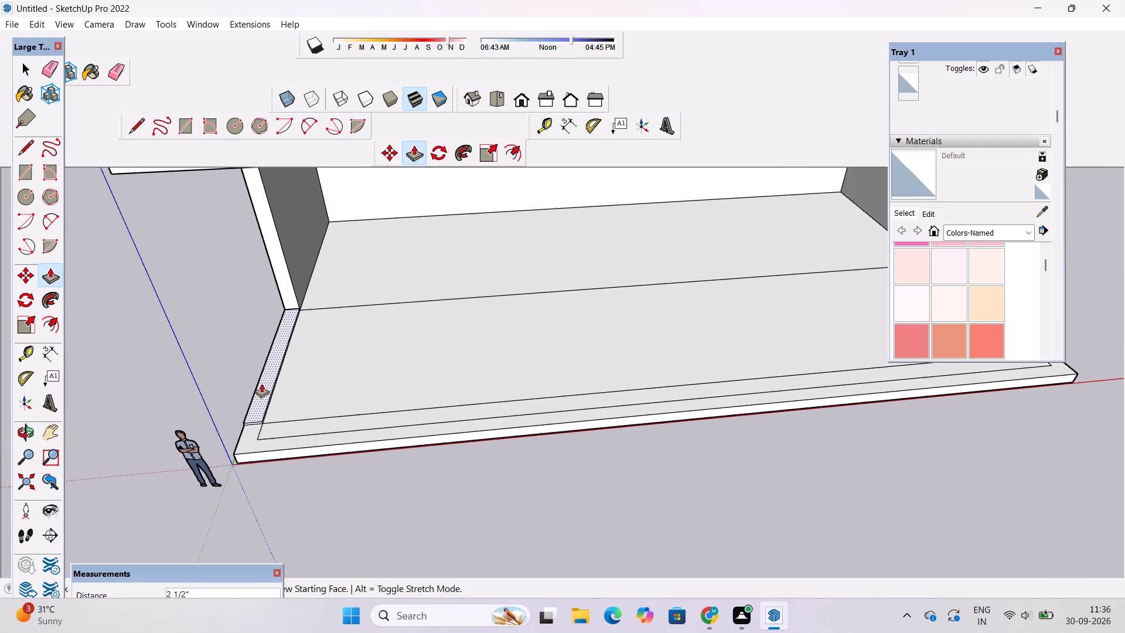
{"action": "scroll", "coordinate": [263, 375], "scroll_direction": "down", "scroll_amount": 4}
{"action": "scroll", "coordinate": [194, 266], "scroll_direction": "up", "scroll_amount": 8}
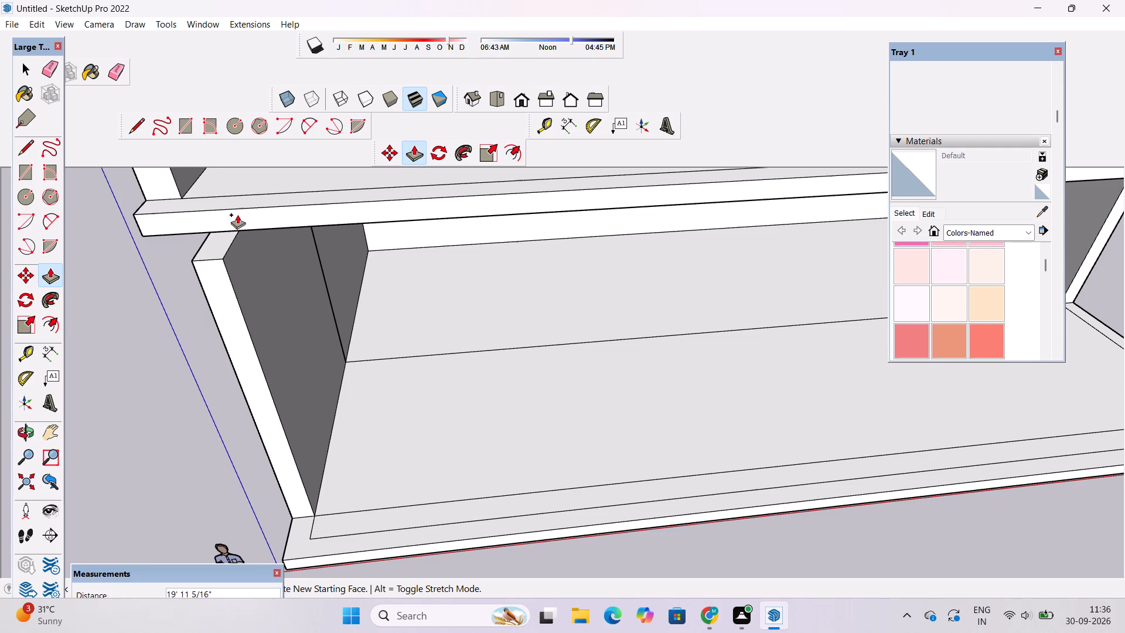
{"action": "key", "text": "o"}
{"action": "left_click_drag", "start_coordinate": [272, 275], "coordinate": [262, 198]}
{"action": "scroll", "coordinate": [251, 216], "scroll_direction": "down", "scroll_amount": 4}
{"action": "left_click_drag", "start_coordinate": [249, 221], "coordinate": [298, 398], "text": "shift"}
{"action": "left_click_drag", "start_coordinate": [215, 384], "coordinate": [457, 322]}
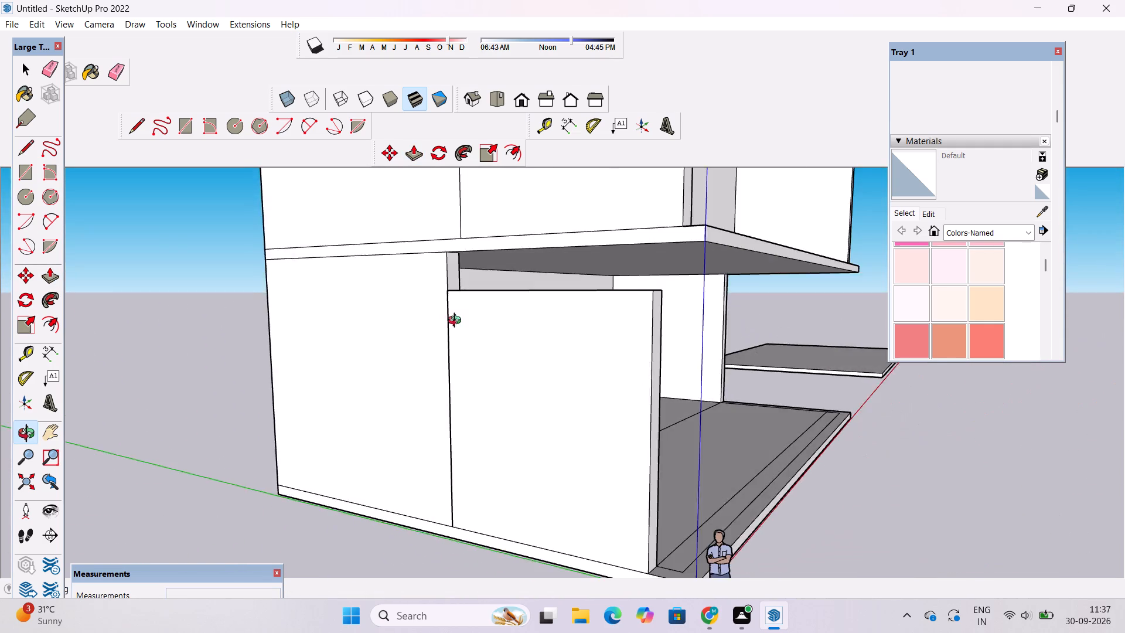
{"action": "left_click_drag", "start_coordinate": [456, 322], "coordinate": [341, 380], "text": "shift"}
{"action": "scroll", "coordinate": [330, 353], "scroll_direction": "down", "scroll_amount": 5}
{"action": "scroll", "coordinate": [356, 366], "scroll_direction": "up", "scroll_amount": 4}
{"action": "left_click_drag", "start_coordinate": [366, 354], "coordinate": [332, 397]}
{"action": "left_click_drag", "start_coordinate": [363, 368], "coordinate": [405, 303]}
{"action": "left_click_drag", "start_coordinate": [405, 308], "coordinate": [392, 368], "text": "shift"}
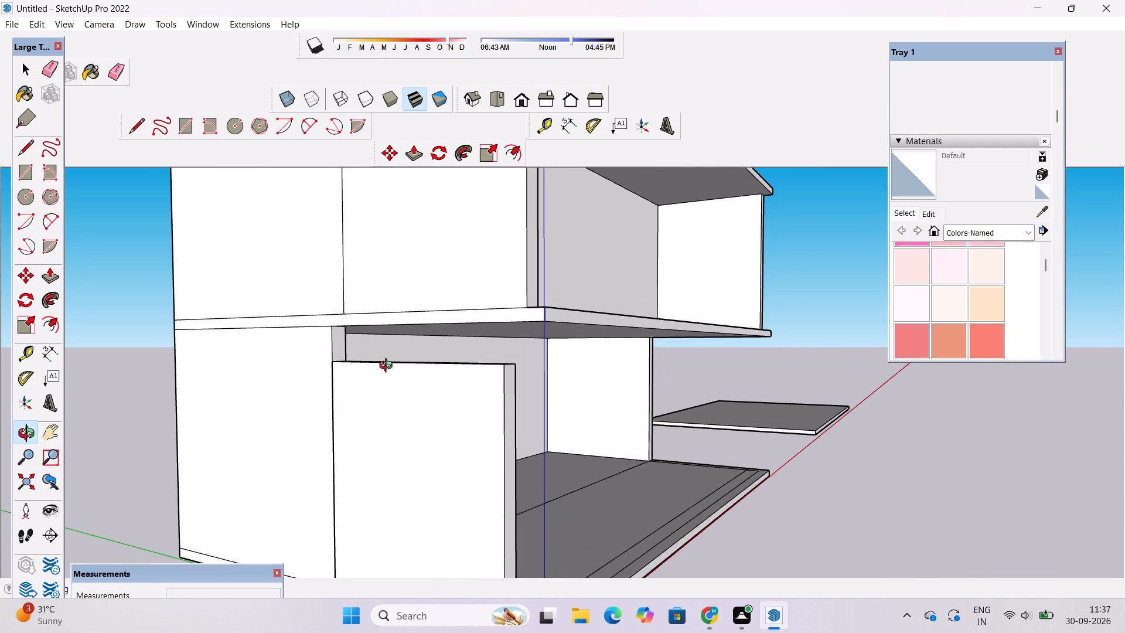
{"action": "scroll", "coordinate": [391, 362], "scroll_direction": "up", "scroll_amount": 2}
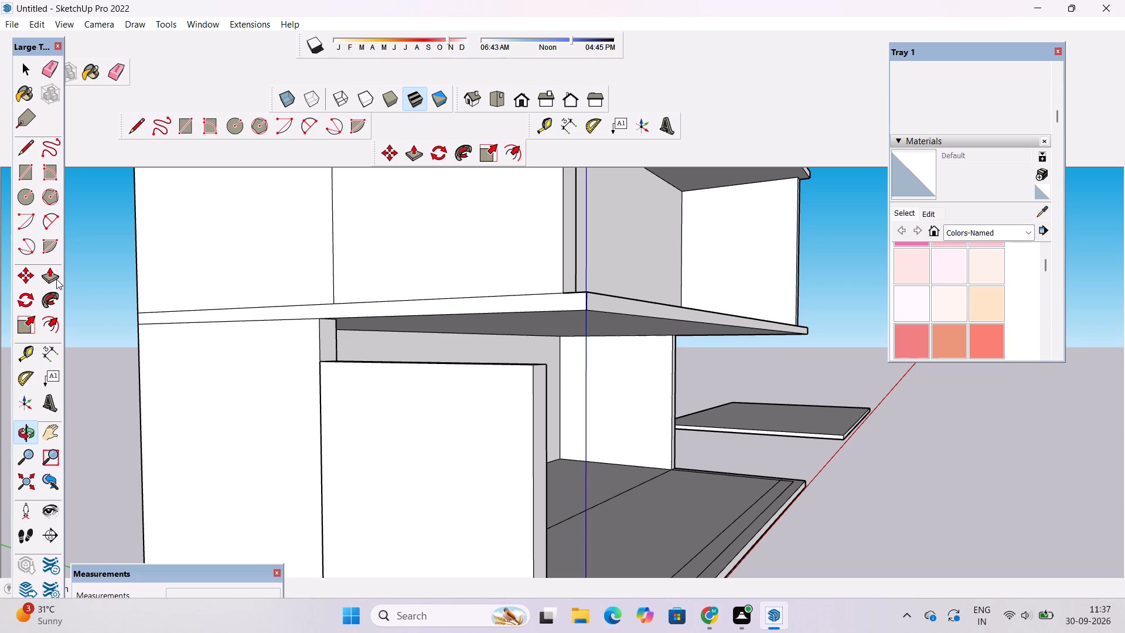
{"action": "left_click", "coordinate": [56, 279]}
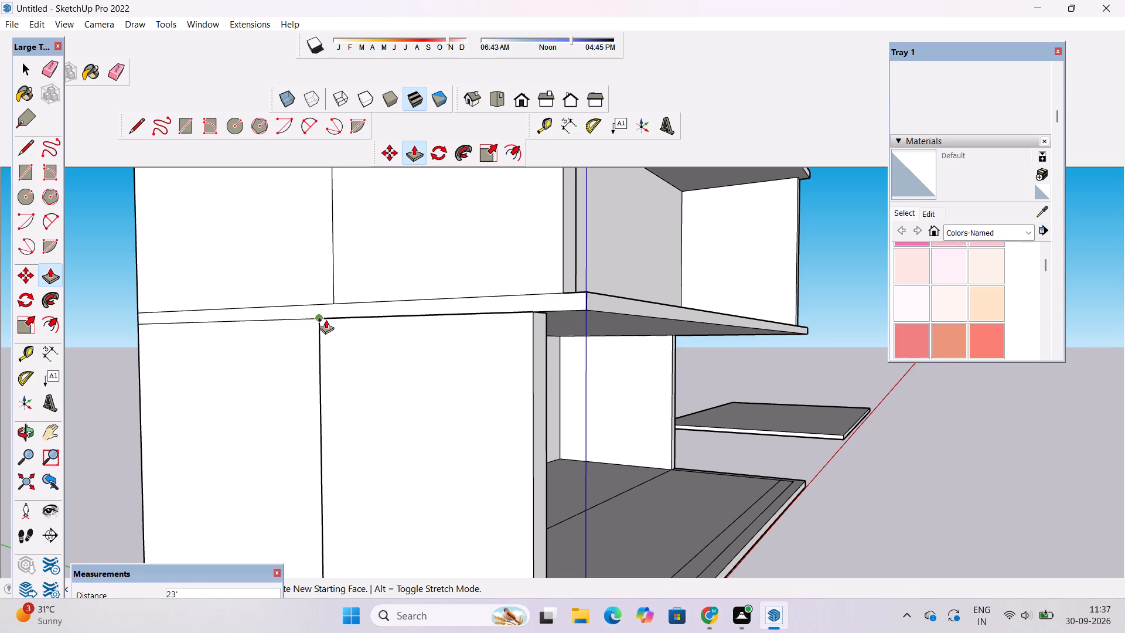
{"action": "left_click", "coordinate": [326, 319]}
Examine the extended ground-floor side wall and the open front of both storeys from the side, the front and above.
{"action": "scroll", "coordinate": [298, 308], "scroll_direction": "down", "scroll_amount": 4}
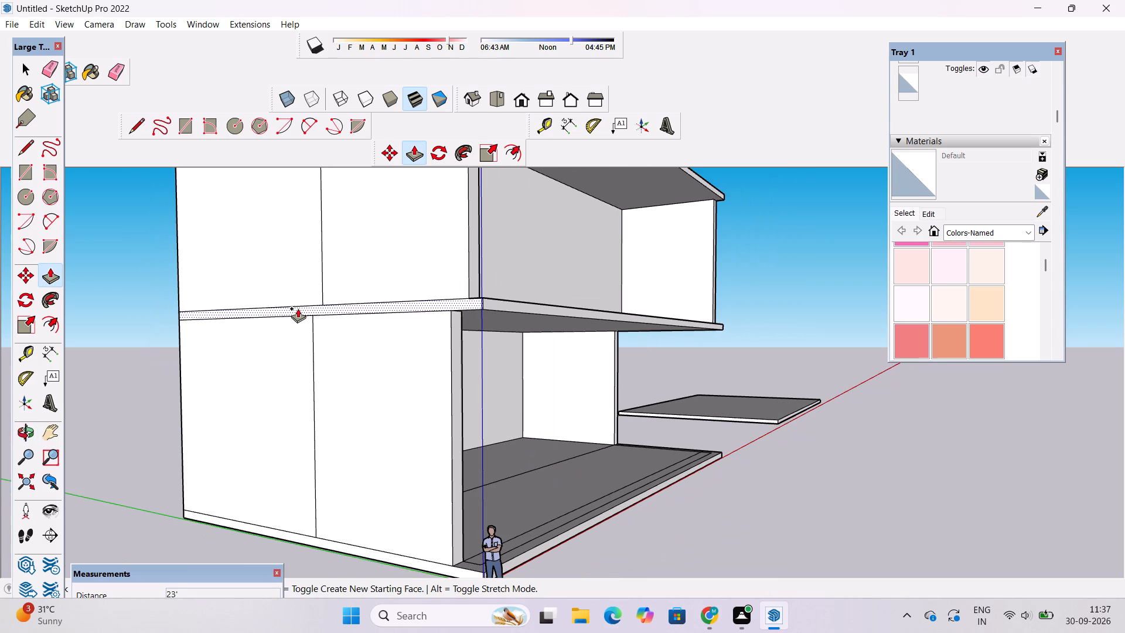
{"action": "key", "text": "o"}
{"action": "scroll", "coordinate": [298, 306], "scroll_direction": "down", "scroll_amount": 10}
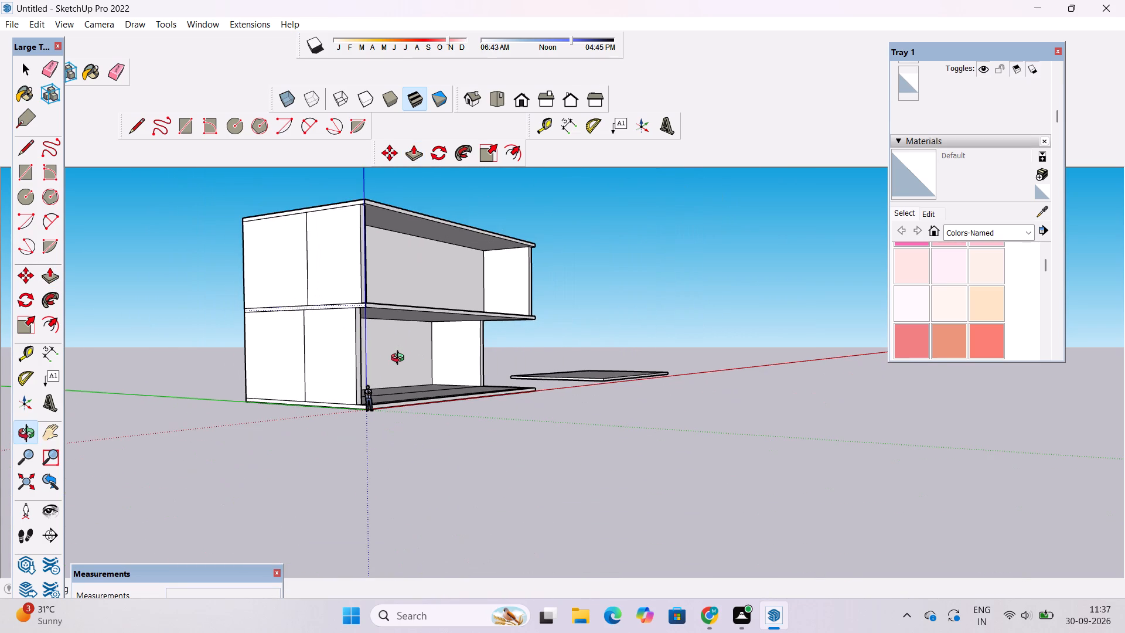
{"action": "left_click_drag", "start_coordinate": [407, 360], "coordinate": [270, 394]}
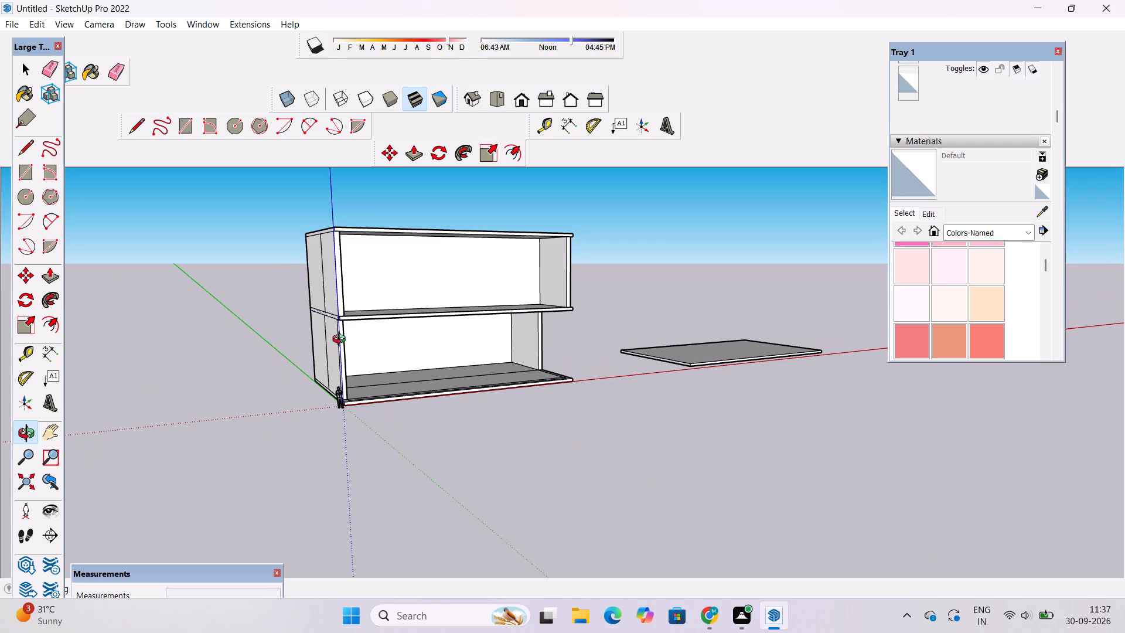
{"action": "scroll", "coordinate": [384, 367], "scroll_direction": "up", "scroll_amount": 3}
{"action": "left_click_drag", "start_coordinate": [387, 364], "coordinate": [365, 477]}
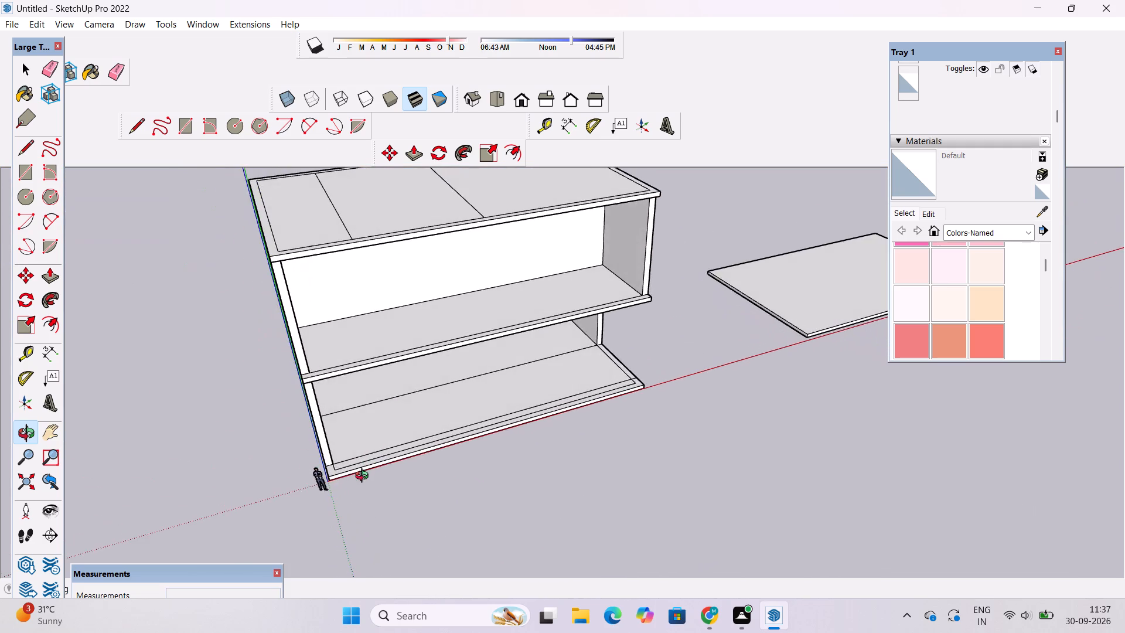
{"action": "scroll", "coordinate": [344, 472], "scroll_direction": "up", "scroll_amount": 8}
{"action": "left_click_drag", "start_coordinate": [345, 462], "coordinate": [334, 462], "text": "shift"}
{"action": "scroll", "coordinate": [333, 447], "scroll_direction": "down", "scroll_amount": 2}
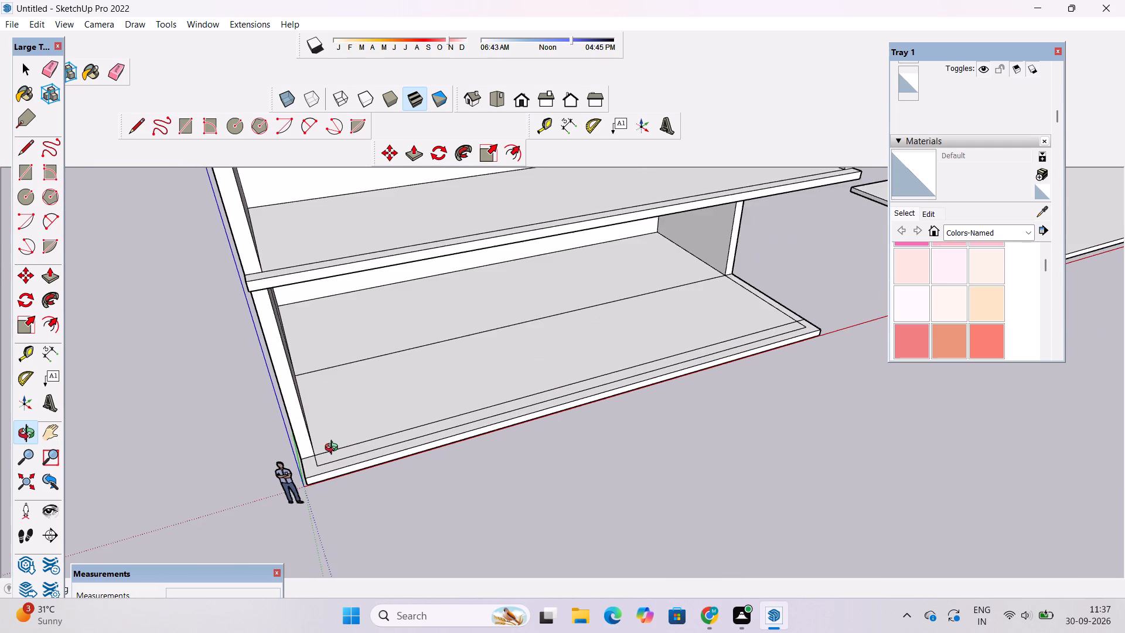
{"action": "left_click_drag", "start_coordinate": [336, 449], "coordinate": [280, 494]}
{"action": "scroll", "coordinate": [283, 479], "scroll_direction": "down", "scroll_amount": 5}
{"action": "left_click_drag", "start_coordinate": [292, 472], "coordinate": [323, 333]}
{"action": "left_click_drag", "start_coordinate": [326, 367], "coordinate": [267, 407], "text": "shift"}
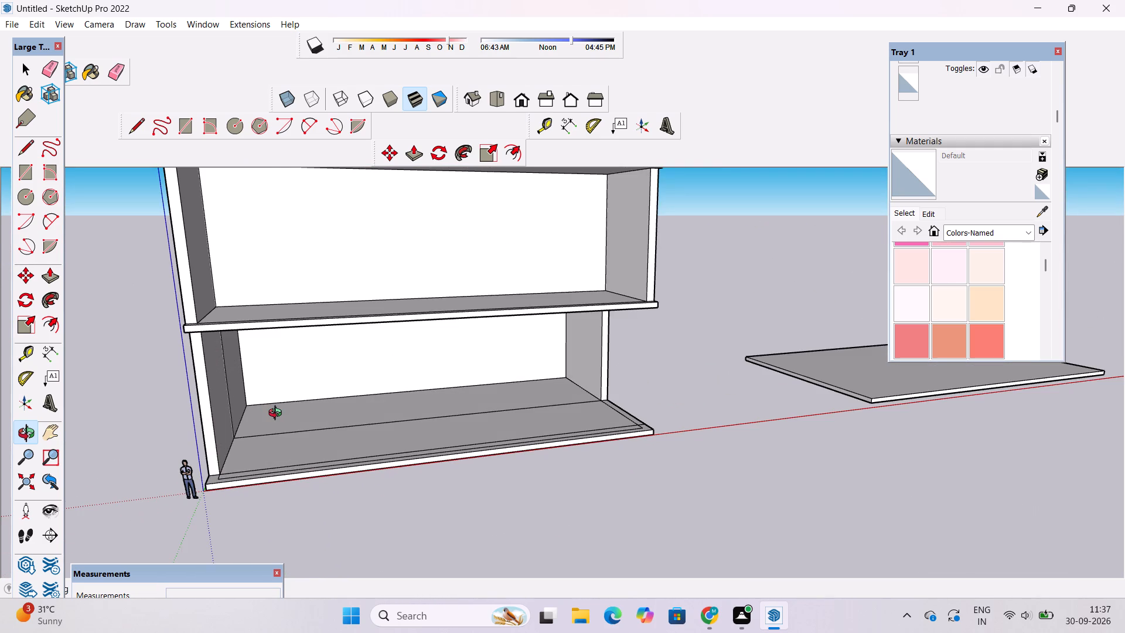
{"action": "scroll", "coordinate": [282, 416], "scroll_direction": "up", "scroll_amount": 3}
{"action": "left_click_drag", "start_coordinate": [284, 416], "coordinate": [202, 488]}
{"action": "scroll", "coordinate": [294, 438], "scroll_direction": "up", "scroll_amount": 8}
{"action": "left_click_drag", "start_coordinate": [314, 435], "coordinate": [363, 427]}
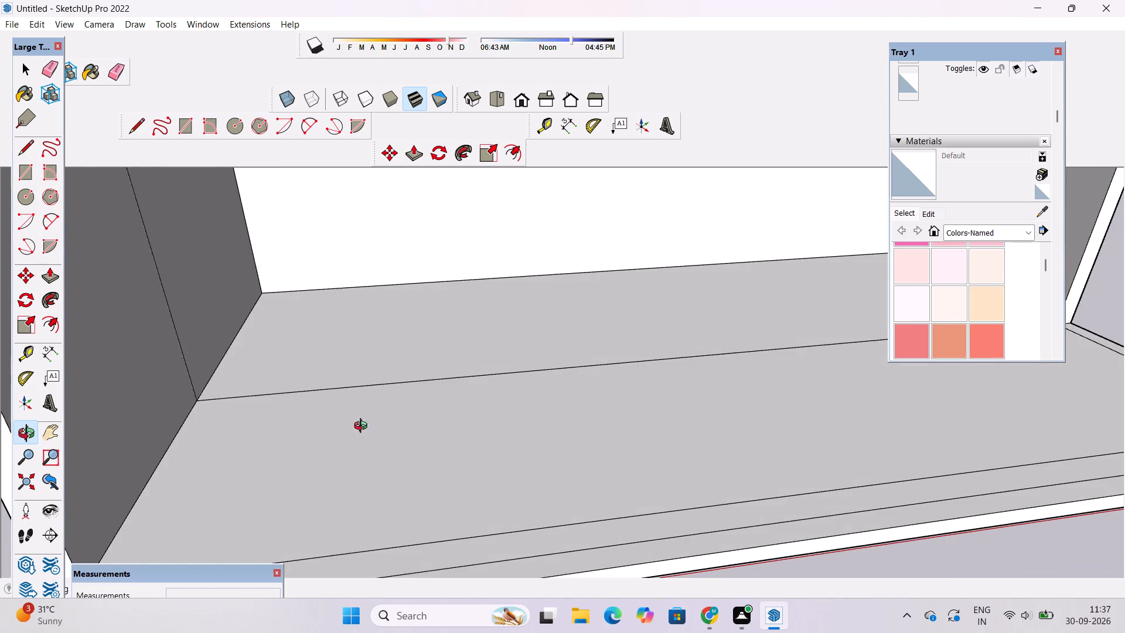
{"action": "left_click_drag", "start_coordinate": [343, 431], "coordinate": [318, 435], "text": "shift"}
{"action": "scroll", "coordinate": [302, 441], "scroll_direction": "down", "scroll_amount": 5}
{"action": "left_click_drag", "start_coordinate": [304, 437], "coordinate": [298, 437]}
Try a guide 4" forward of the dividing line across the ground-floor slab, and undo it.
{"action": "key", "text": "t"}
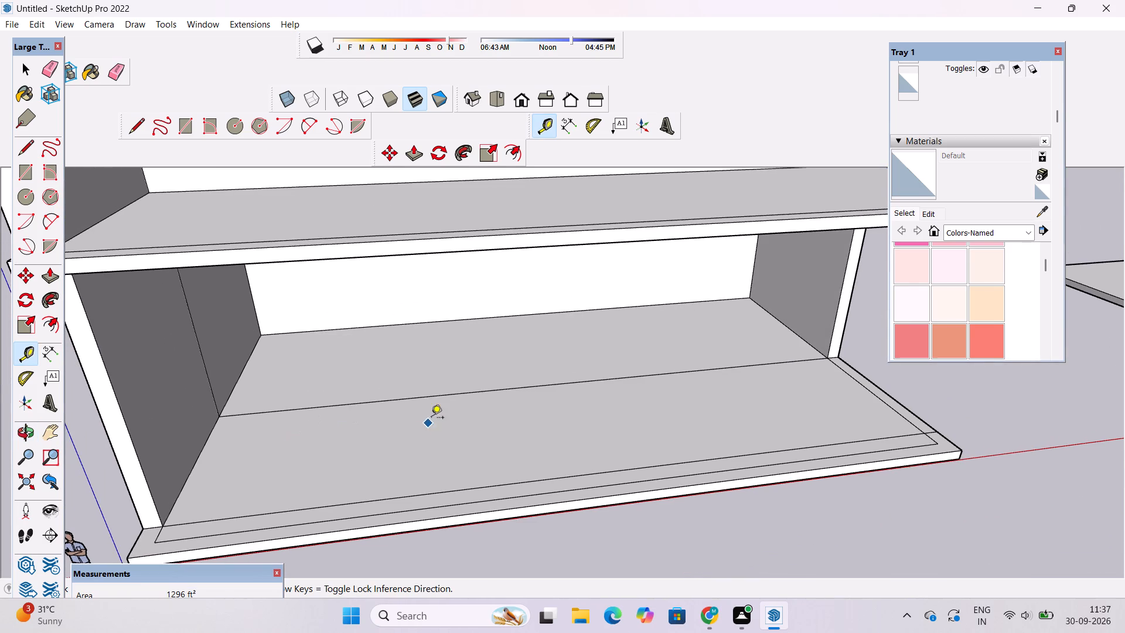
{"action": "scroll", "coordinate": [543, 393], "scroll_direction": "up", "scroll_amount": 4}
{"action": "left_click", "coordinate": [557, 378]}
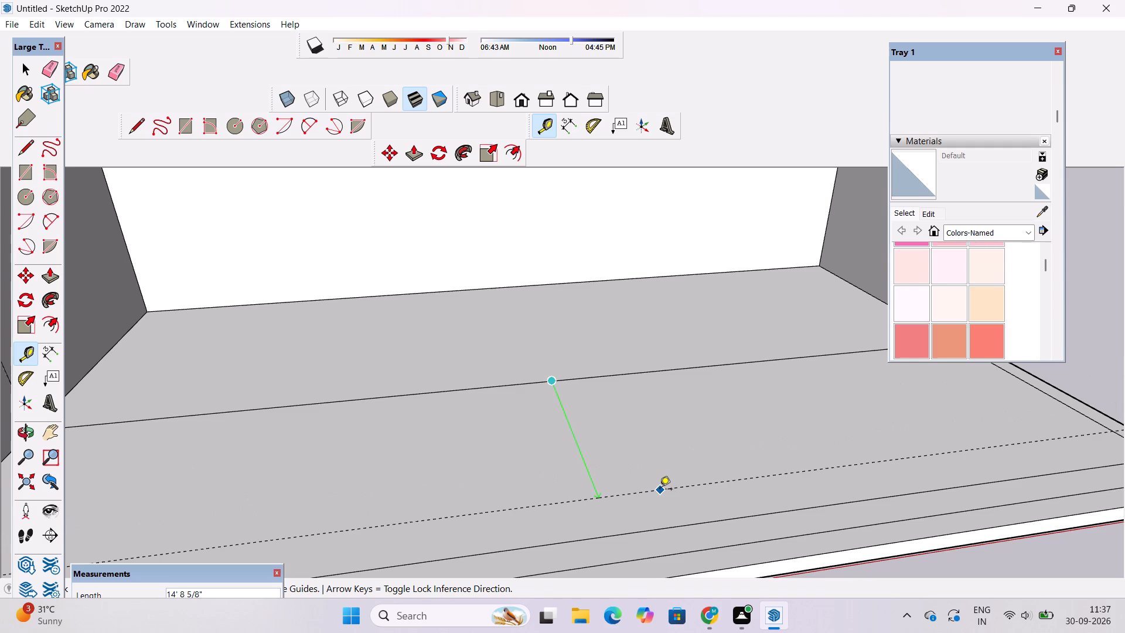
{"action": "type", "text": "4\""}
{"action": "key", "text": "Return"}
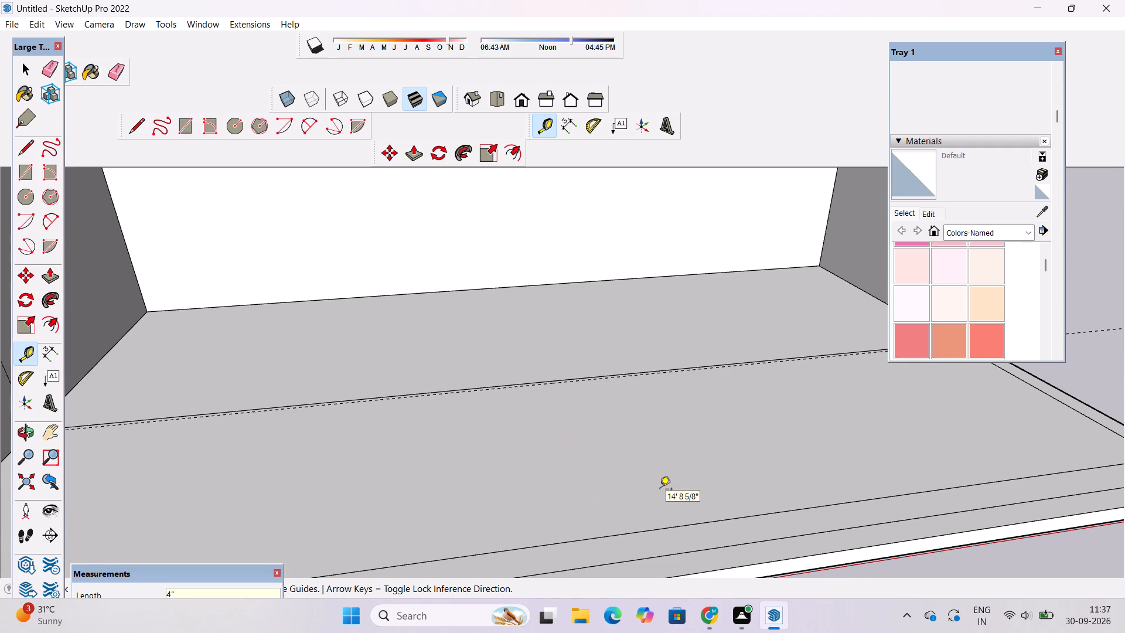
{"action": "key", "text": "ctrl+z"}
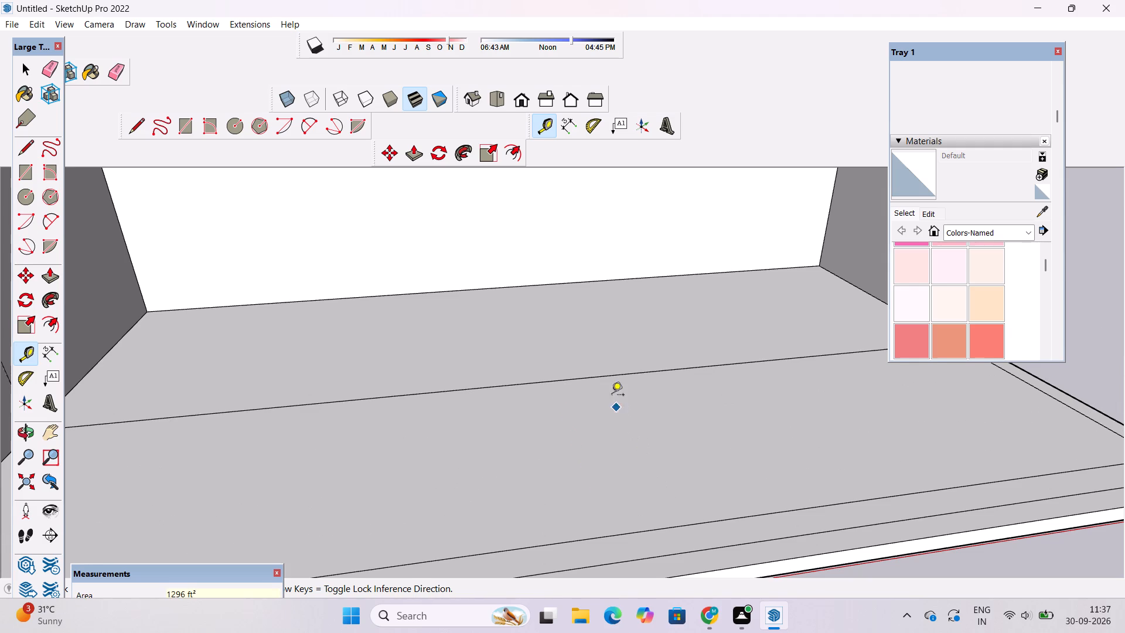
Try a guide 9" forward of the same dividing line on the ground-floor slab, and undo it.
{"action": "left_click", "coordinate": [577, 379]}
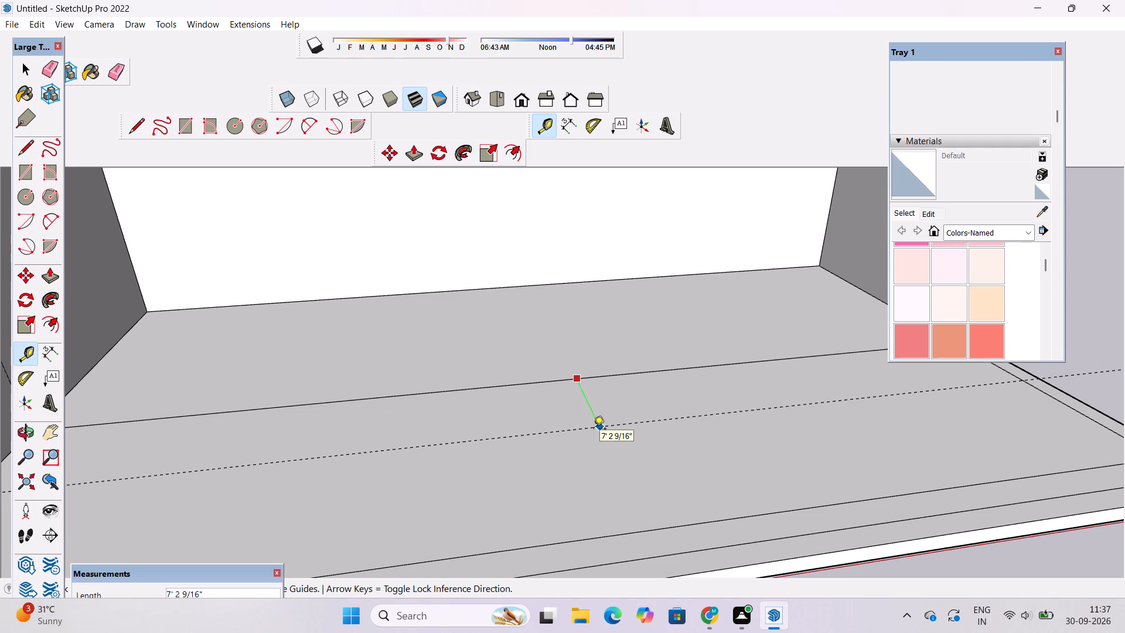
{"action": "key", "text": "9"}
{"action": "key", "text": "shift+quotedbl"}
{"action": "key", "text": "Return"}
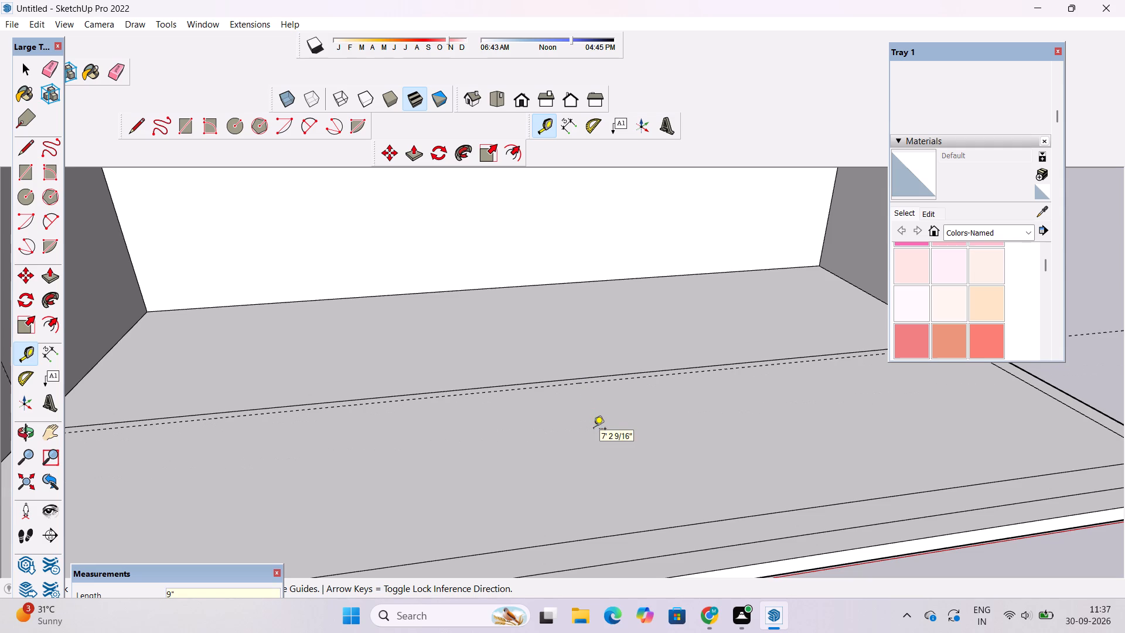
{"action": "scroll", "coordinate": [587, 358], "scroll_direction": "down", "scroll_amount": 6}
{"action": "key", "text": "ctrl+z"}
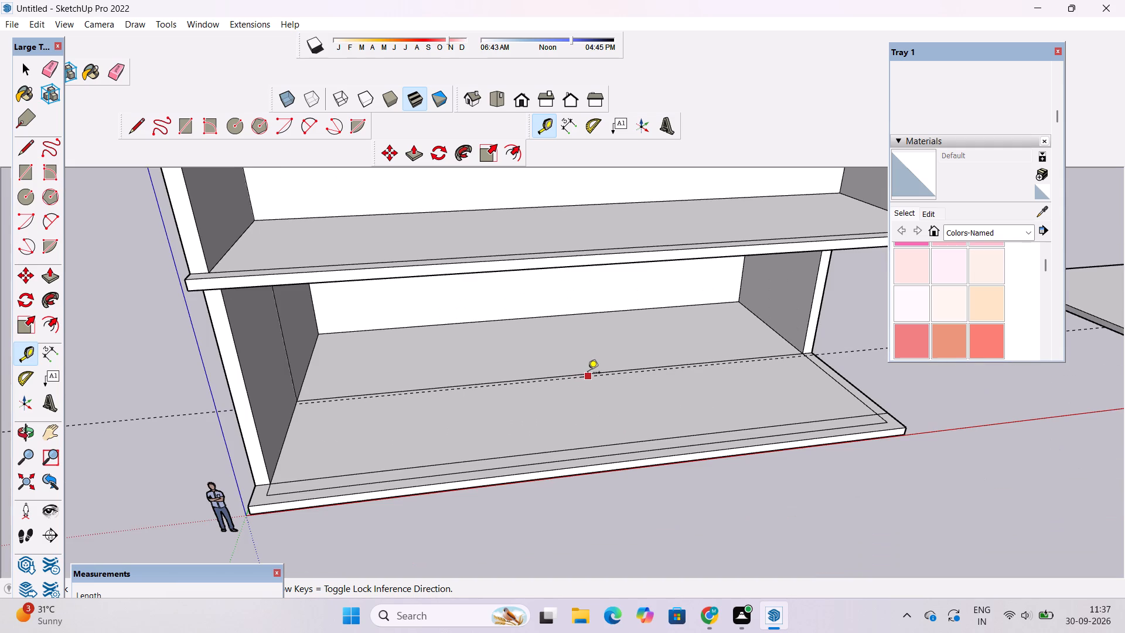
Place a guide on the ground-floor slab 1' forward of the dividing line.
{"action": "left_click", "coordinate": [570, 379]}
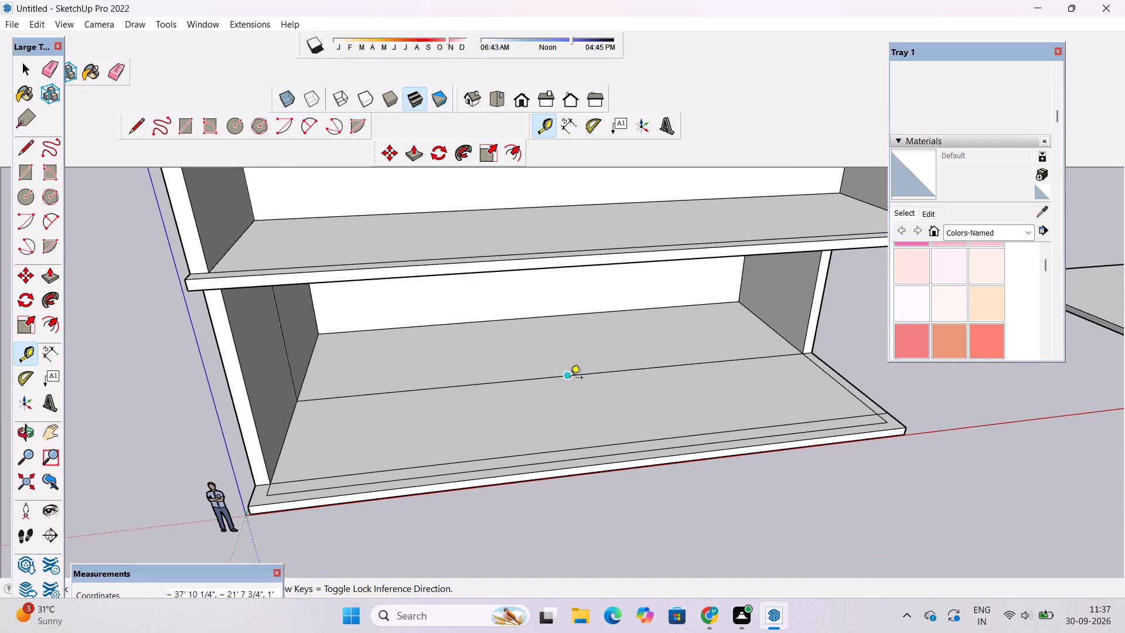
{"action": "type", "text": "1'"}
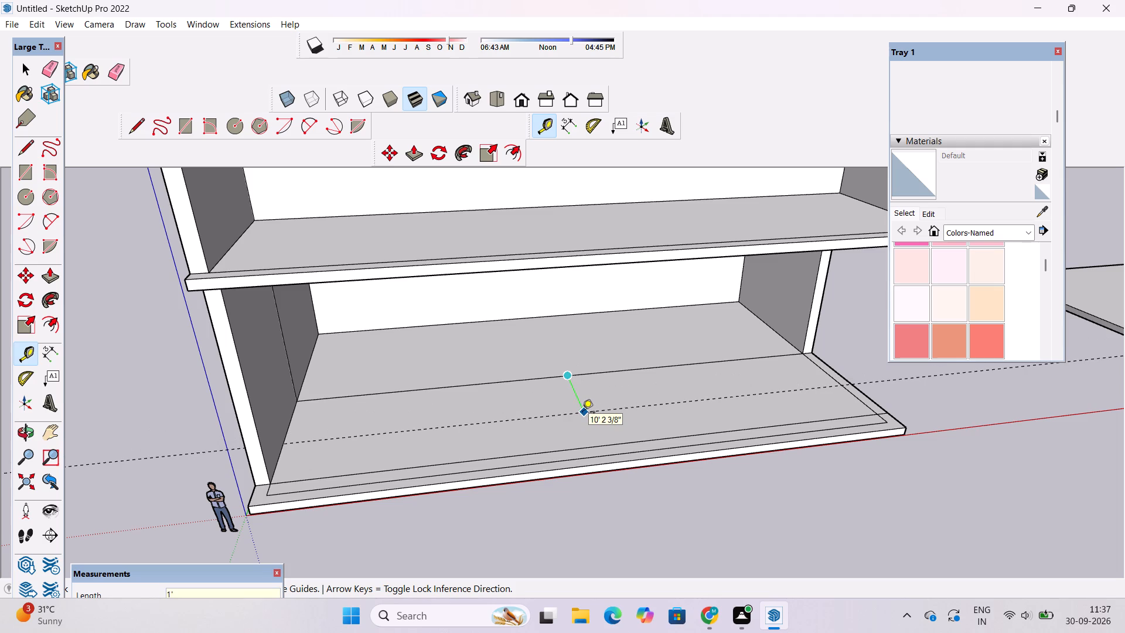
{"action": "key", "text": "Return"}
Draw a line about 73' 6" long along the guide, from the ground-floor slab's outer side edge to the opposite side wall's inner face.
{"action": "key", "text": "l"}
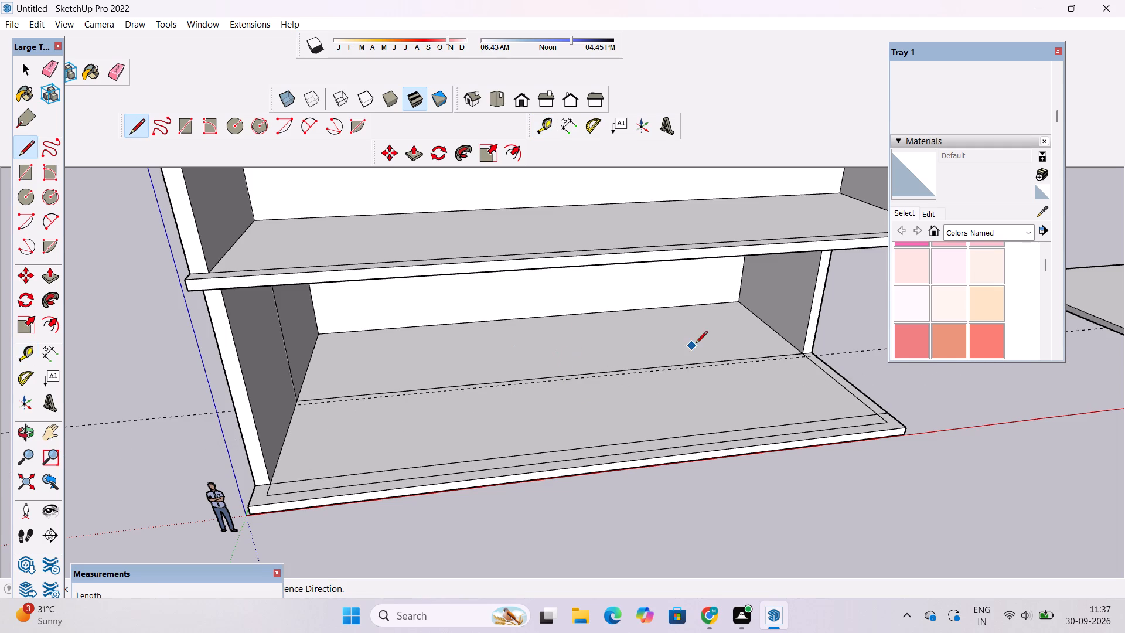
{"action": "scroll", "coordinate": [816, 354], "scroll_direction": "up", "scroll_amount": 13}
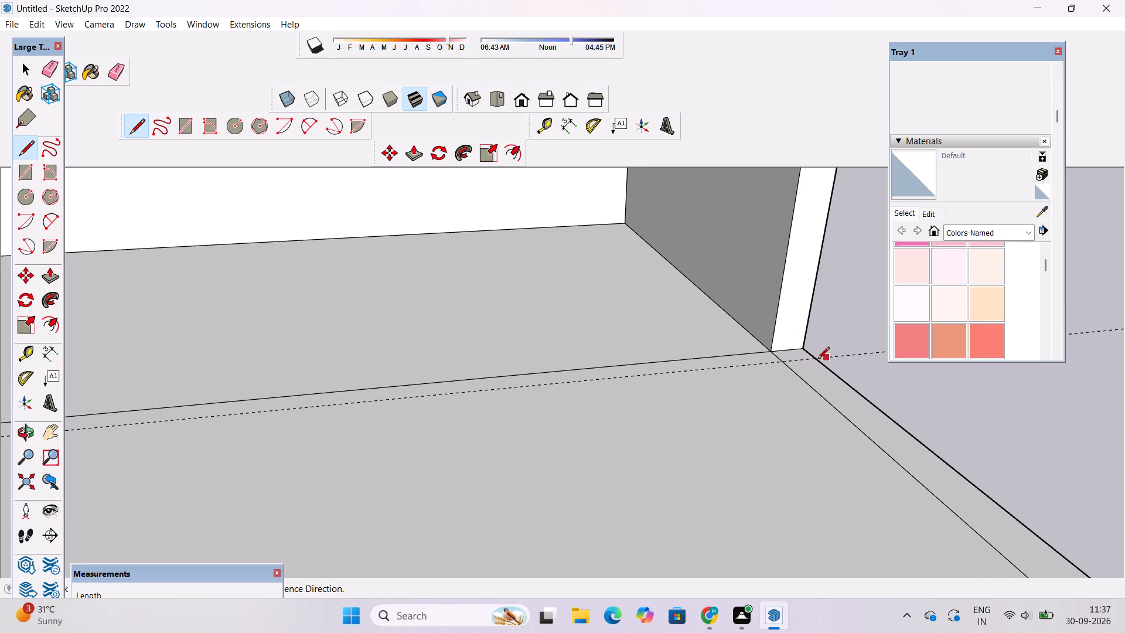
{"action": "scroll", "coordinate": [816, 360], "scroll_direction": "up", "scroll_amount": 5}
{"action": "left_click", "coordinate": [816, 359]}
{"action": "scroll", "coordinate": [816, 359], "scroll_direction": "down", "scroll_amount": 7}
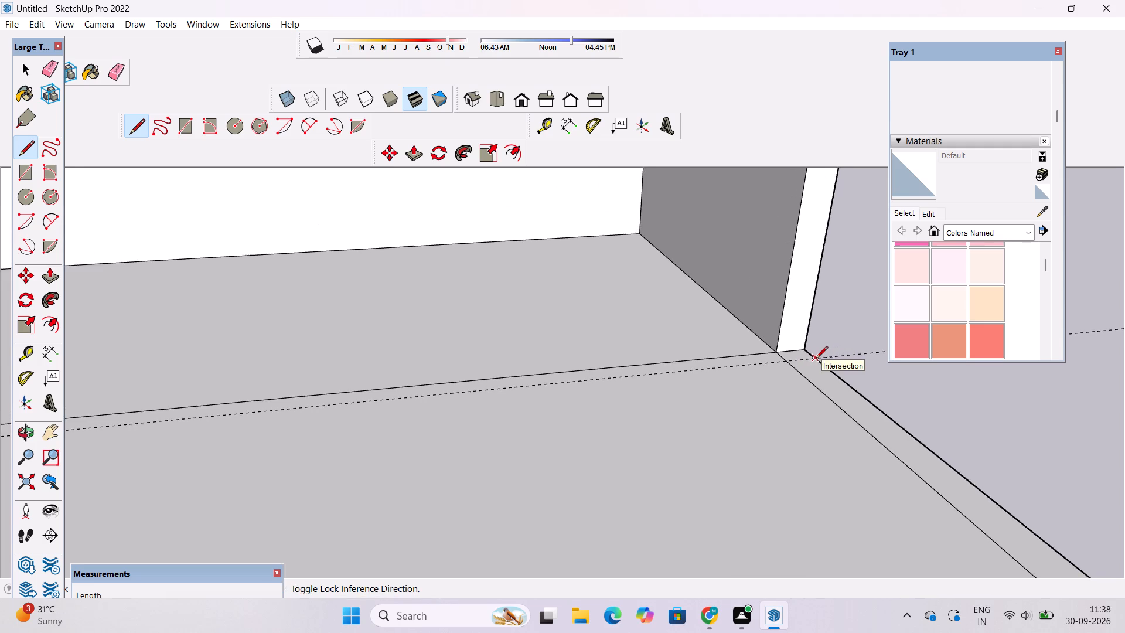
{"action": "scroll", "coordinate": [816, 359], "scroll_direction": "down", "scroll_amount": 17}
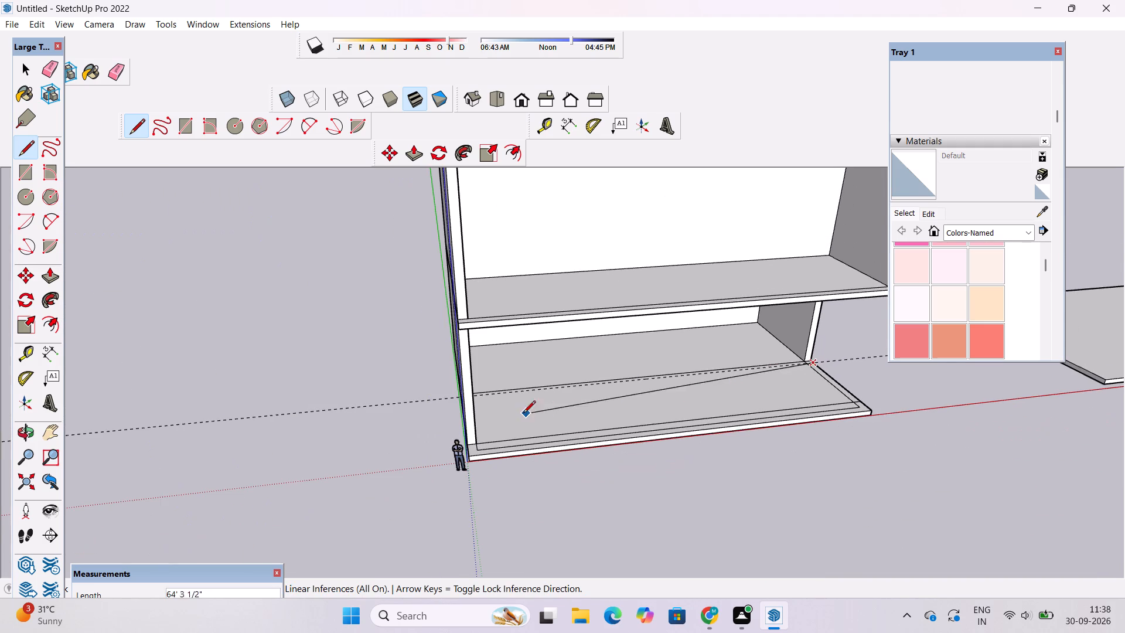
{"action": "scroll", "coordinate": [516, 398], "scroll_direction": "up", "scroll_amount": 10}
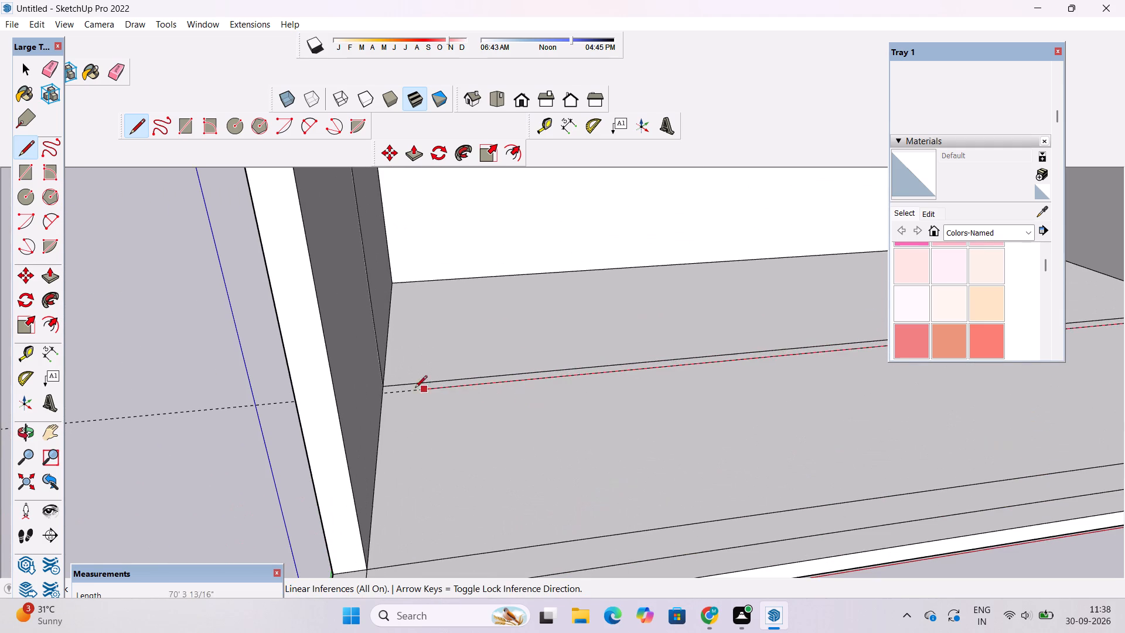
{"action": "scroll", "coordinate": [385, 396], "scroll_direction": "up", "scroll_amount": 6}
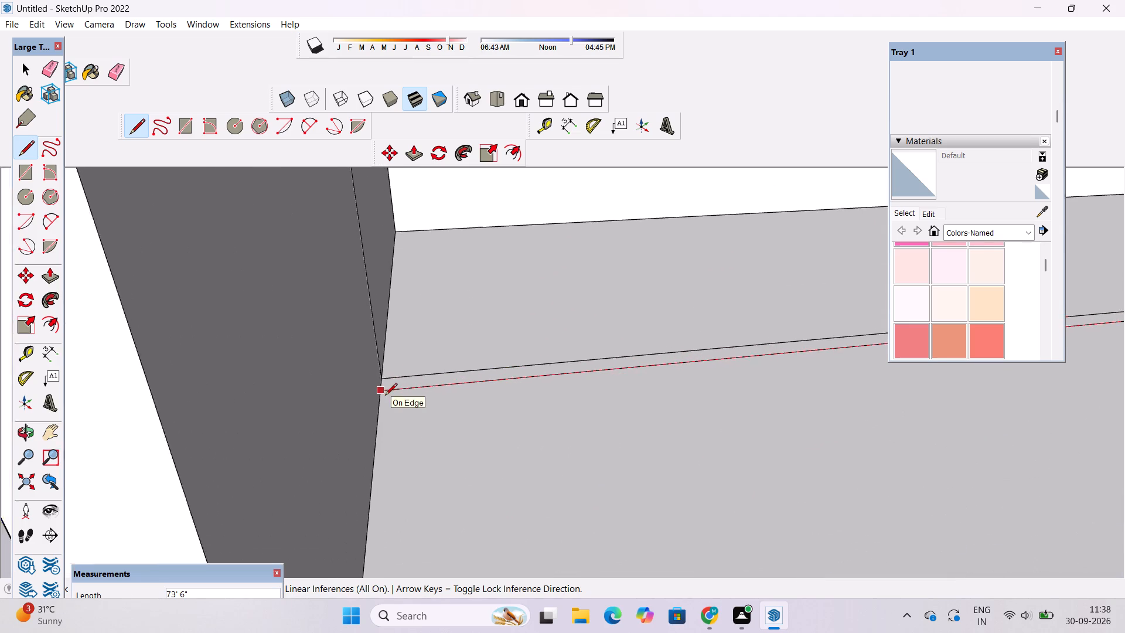
{"action": "scroll", "coordinate": [385, 396], "scroll_direction": "up", "scroll_amount": 5}
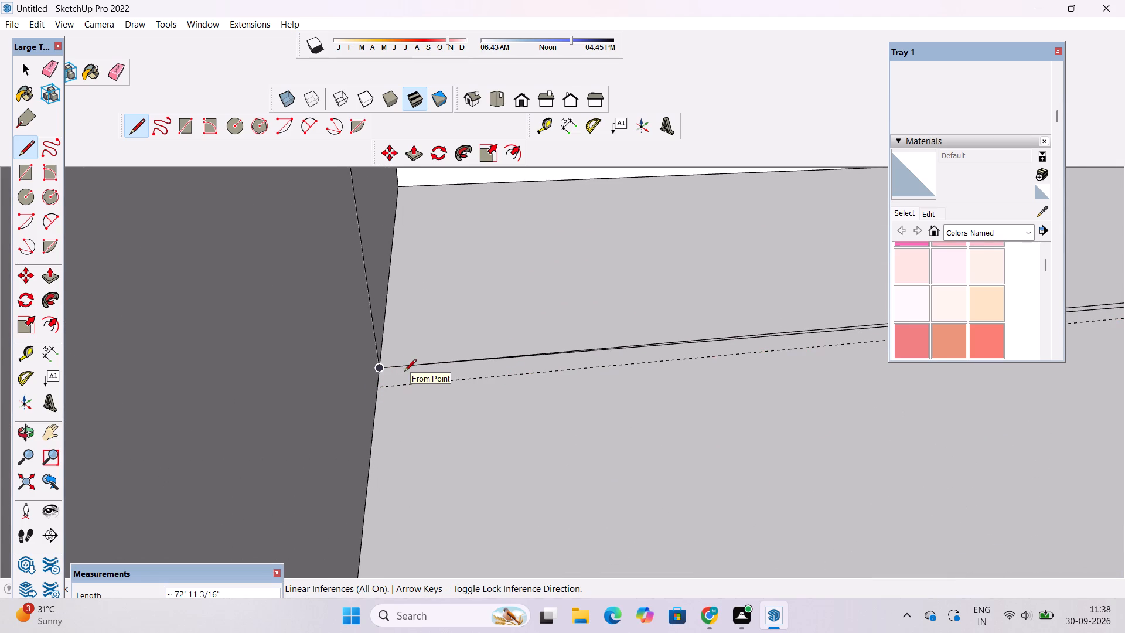
{"action": "scroll", "coordinate": [400, 377], "scroll_direction": "down", "scroll_amount": 3}
{"action": "scroll", "coordinate": [396, 386], "scroll_direction": "up", "scroll_amount": 4}
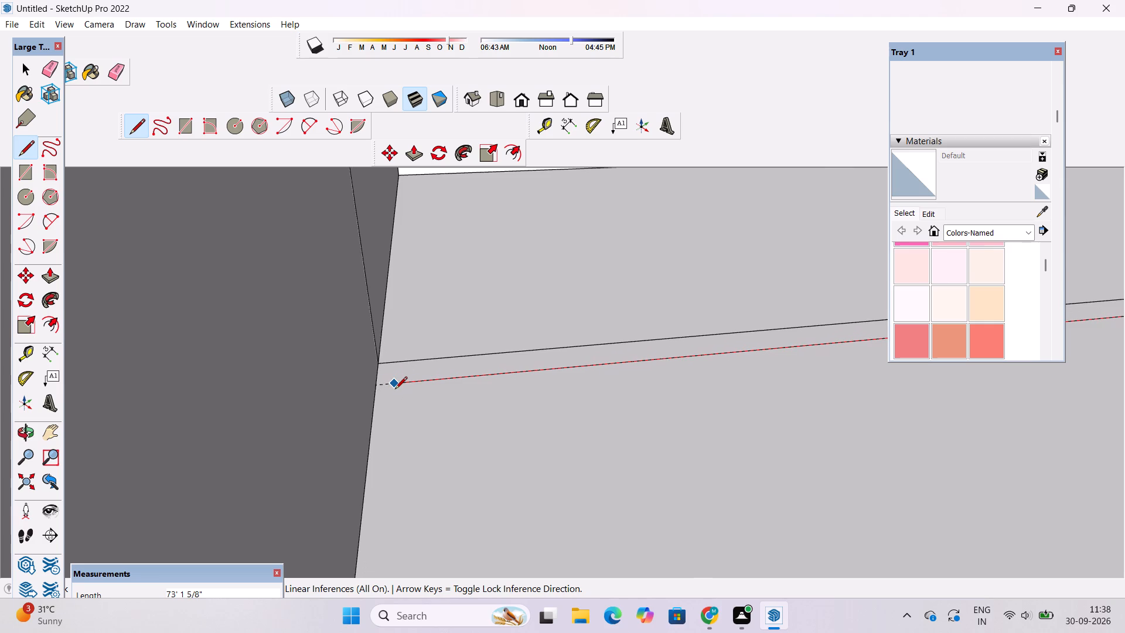
{"action": "left_click", "coordinate": [374, 388]}
{"action": "scroll", "coordinate": [282, 414], "scroll_direction": "down", "scroll_amount": 4}
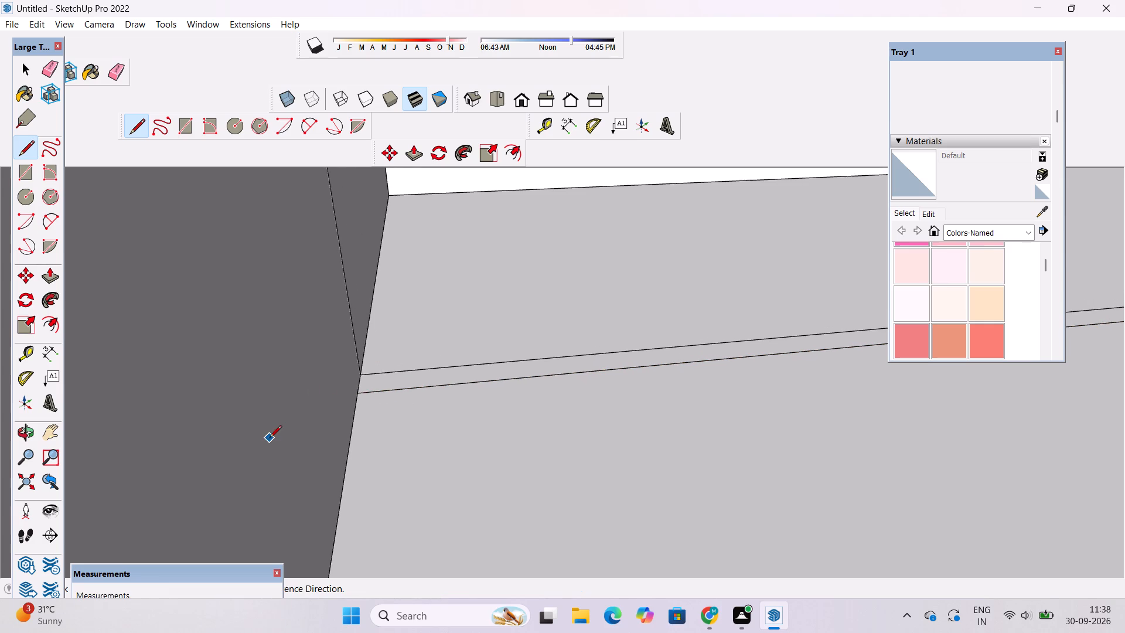
Erase the guide that runs across the ground-floor slab.
{"action": "scroll", "coordinate": [270, 438], "scroll_direction": "down", "scroll_amount": 18}
{"action": "key", "text": "o"}
{"action": "left_click_drag", "start_coordinate": [412, 485], "coordinate": [424, 438]}
{"action": "scroll", "coordinate": [424, 434], "scroll_direction": "down", "scroll_amount": 3}
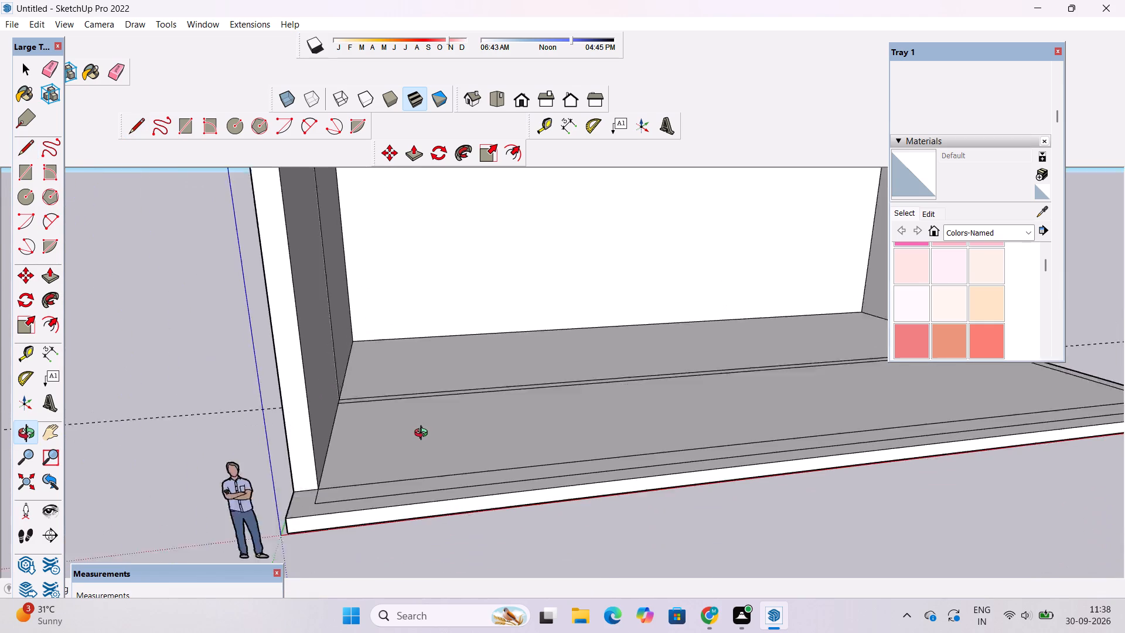
{"action": "scroll", "coordinate": [424, 434], "scroll_direction": "down", "scroll_amount": 7}
{"action": "left_click_drag", "start_coordinate": [418, 432], "coordinate": [394, 482], "text": "shift"}
{"action": "left_click_drag", "start_coordinate": [398, 481], "coordinate": [351, 508]}
{"action": "scroll", "coordinate": [359, 490], "scroll_direction": "up", "scroll_amount": 3}
{"action": "left_click_drag", "start_coordinate": [362, 474], "coordinate": [313, 486], "text": "shift"}
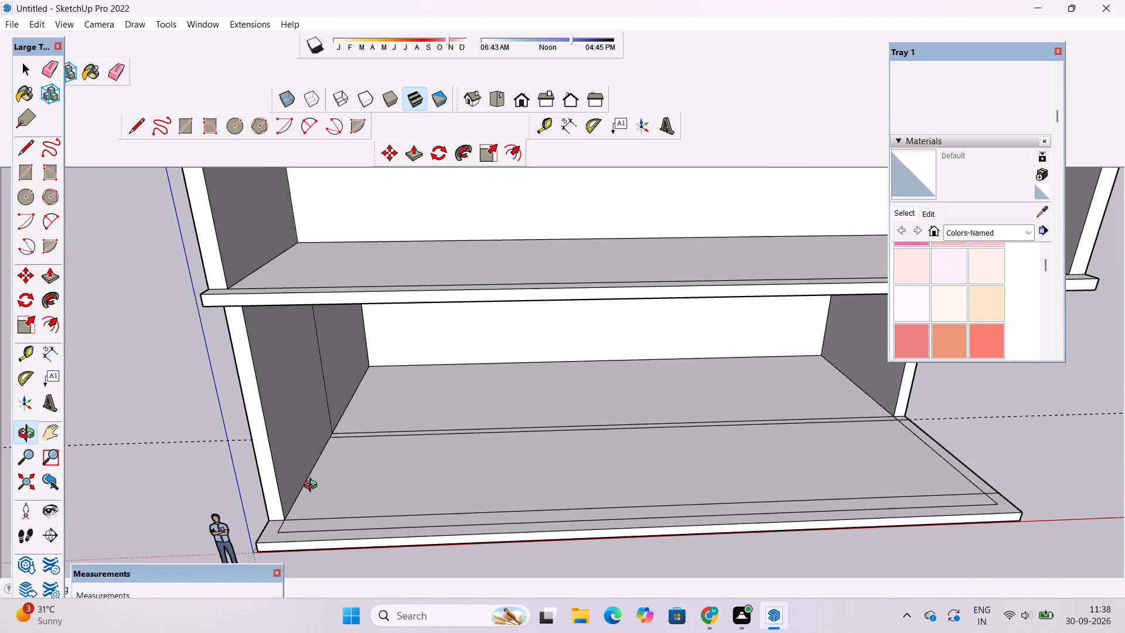
{"action": "key", "text": "e"}
{"action": "left_click_drag", "start_coordinate": [162, 439], "coordinate": [165, 450]}
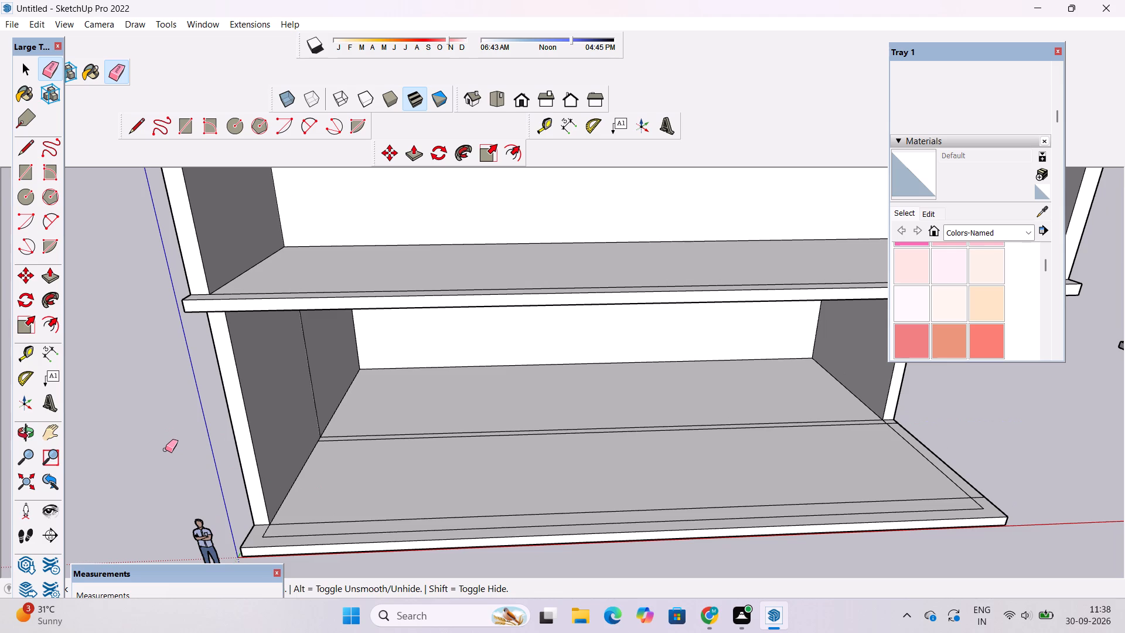
Push/Pull the narrow strip on the ground-floor slab up 23' to the underside of the upper slab.
{"action": "key", "text": "p"}
{"action": "scroll", "coordinate": [211, 458], "scroll_direction": "down", "scroll_amount": 5}
{"action": "scroll", "coordinate": [347, 429], "scroll_direction": "up", "scroll_amount": 8}
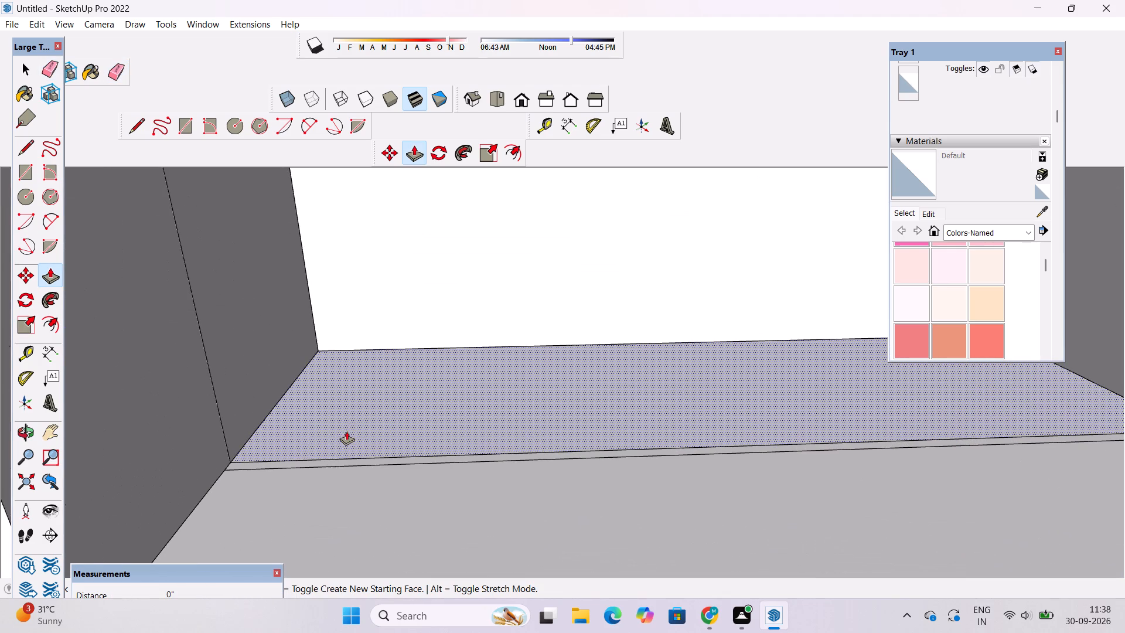
{"action": "scroll", "coordinate": [341, 448], "scroll_direction": "down", "scroll_amount": 1}
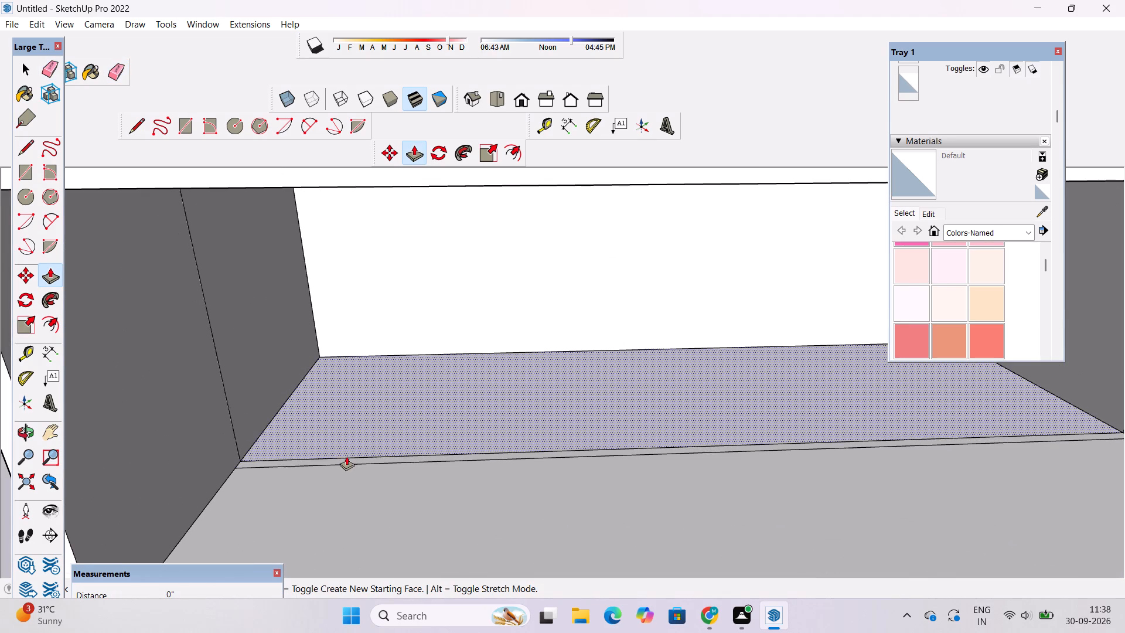
{"action": "left_click", "coordinate": [346, 459]}
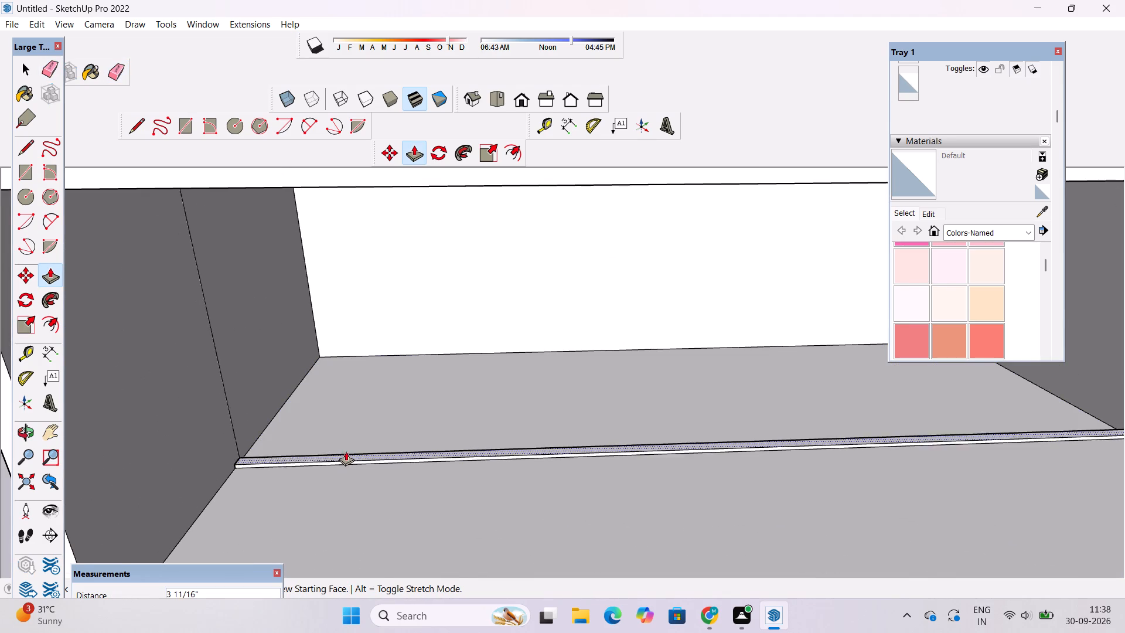
{"action": "key", "text": "o"}
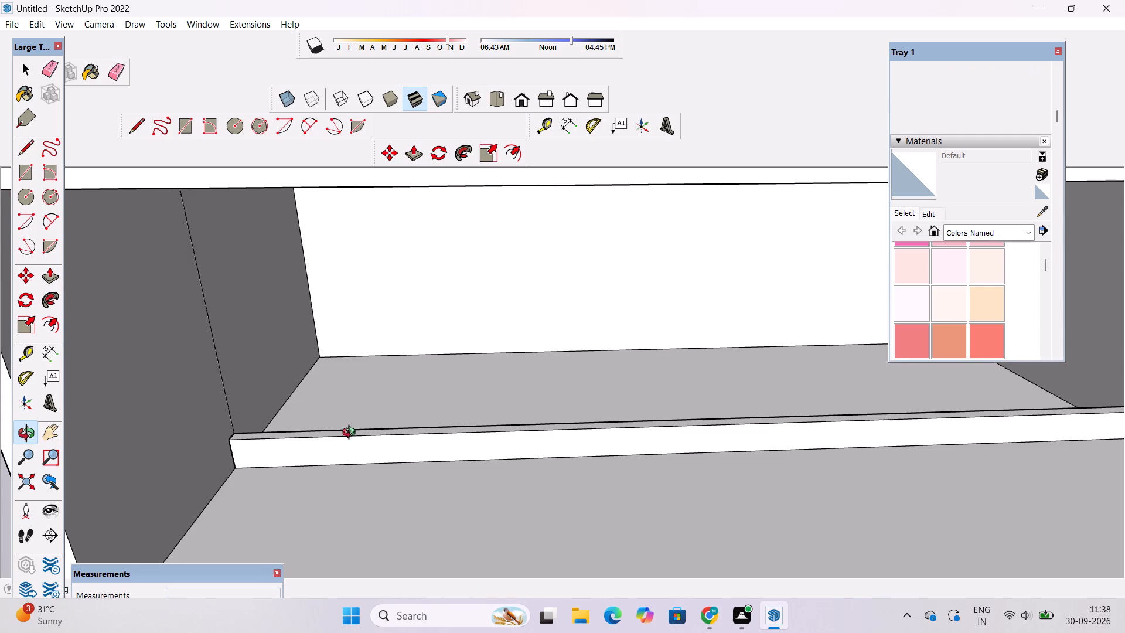
{"action": "left_click_drag", "start_coordinate": [343, 420], "coordinate": [339, 376]}
{"action": "scroll", "coordinate": [339, 376], "scroll_direction": "down", "scroll_amount": 3}
{"action": "left_click_drag", "start_coordinate": [350, 406], "coordinate": [352, 485], "text": "shift"}
{"action": "left_click_drag", "start_coordinate": [360, 452], "coordinate": [369, 394]}
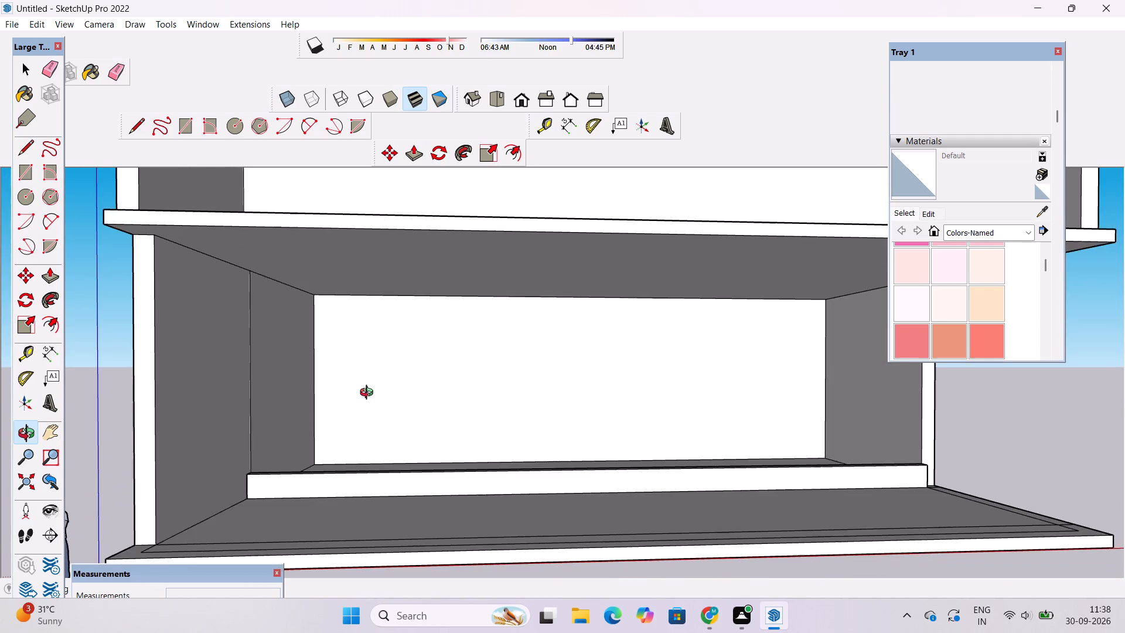
{"action": "left_click_drag", "start_coordinate": [378, 462], "coordinate": [376, 411]}
{"action": "left_click_drag", "start_coordinate": [376, 411], "coordinate": [369, 440], "text": "shift"}
{"action": "left_click_drag", "start_coordinate": [369, 447], "coordinate": [372, 492]}
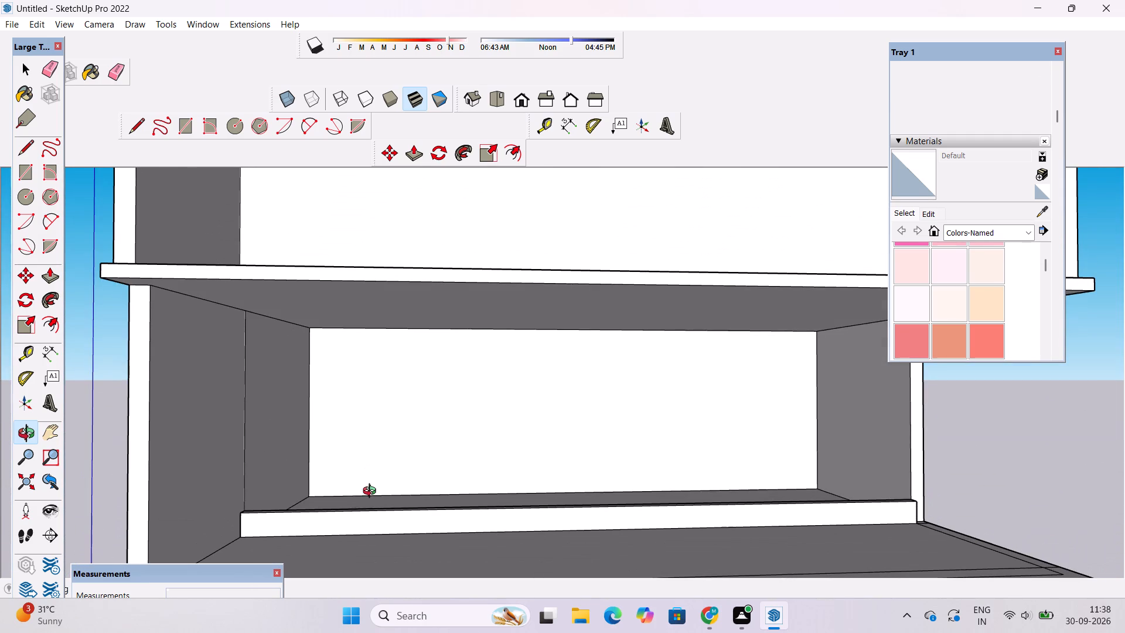
{"action": "key", "text": "p"}
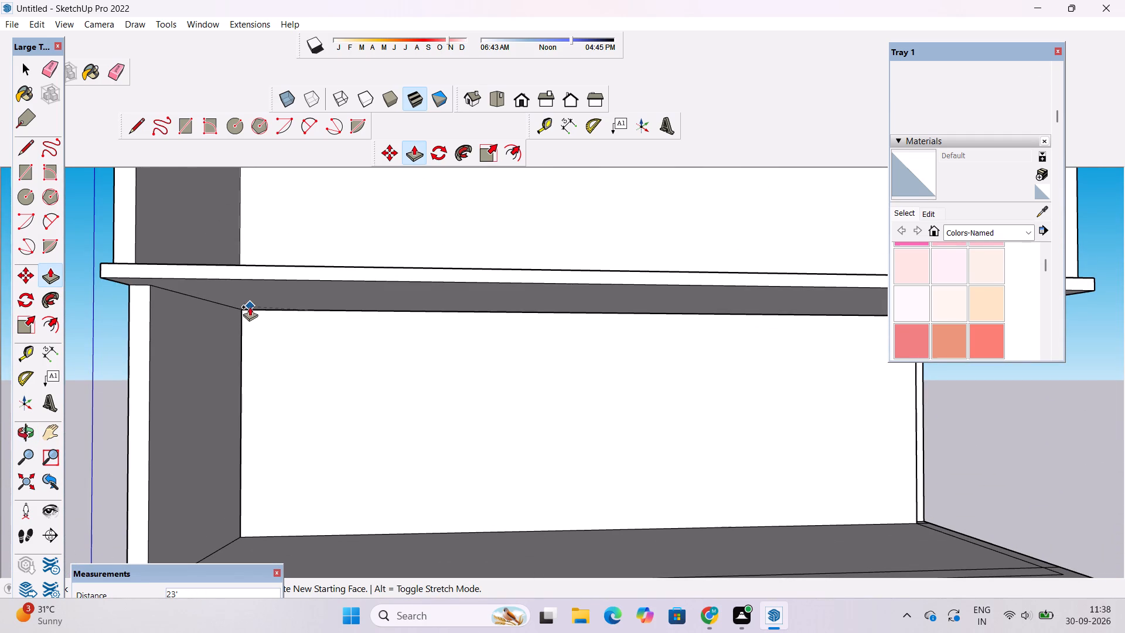
{"action": "left_click", "coordinate": [249, 306]}
Examine the new ground-floor front wall and its end from the front, the side and above.
{"action": "key", "text": "o"}
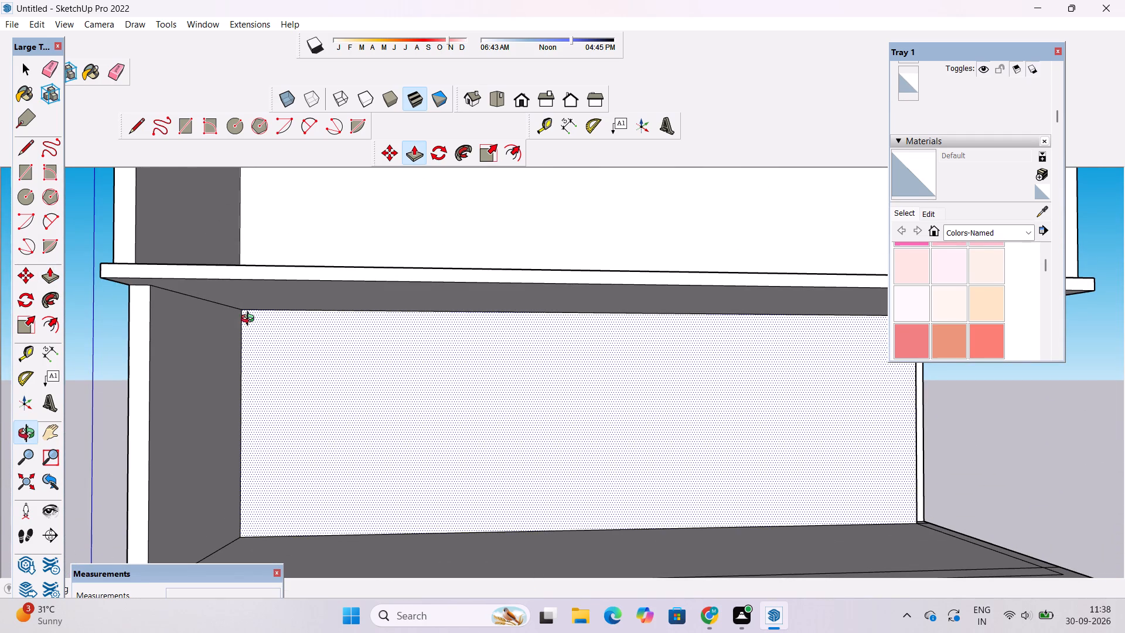
{"action": "scroll", "coordinate": [543, 274], "scroll_direction": "down", "scroll_amount": 7}
{"action": "left_click_drag", "start_coordinate": [551, 322], "coordinate": [567, 388]}
{"action": "left_click_drag", "start_coordinate": [567, 388], "coordinate": [625, 383], "text": "shift"}
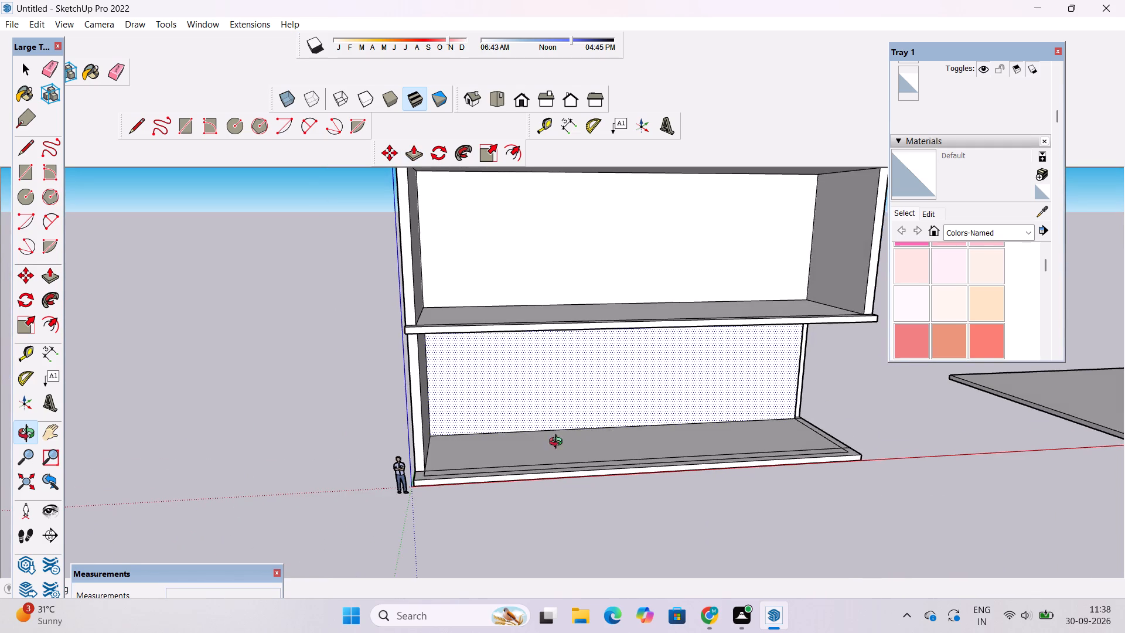
{"action": "left_click_drag", "start_coordinate": [570, 443], "coordinate": [657, 430]}
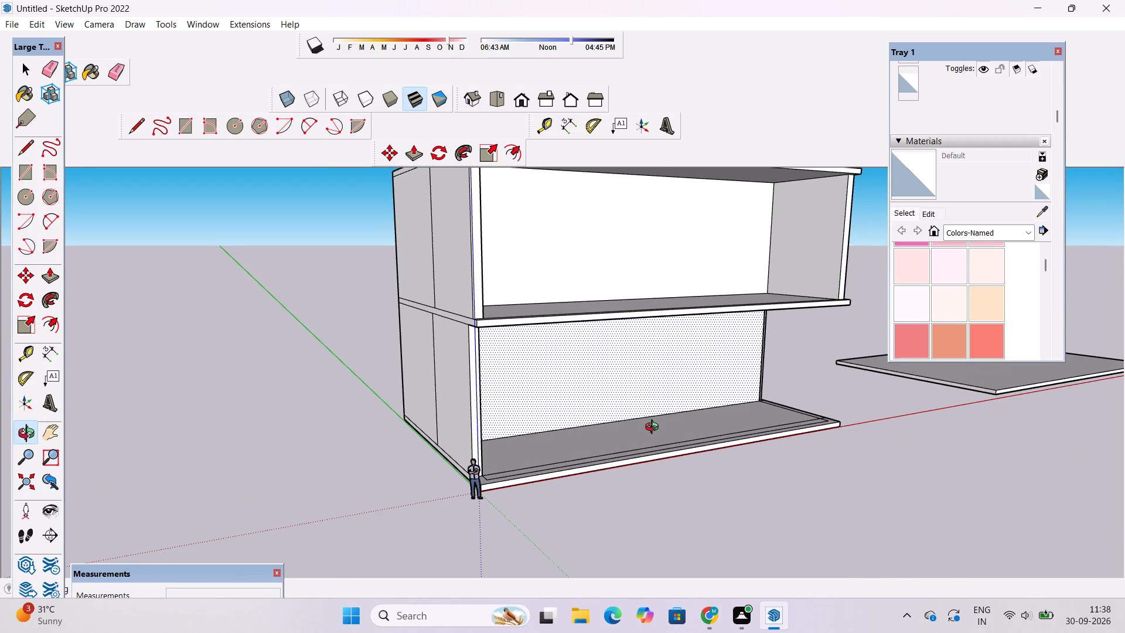
{"action": "scroll", "coordinate": [545, 325], "scroll_direction": "down", "scroll_amount": 3}
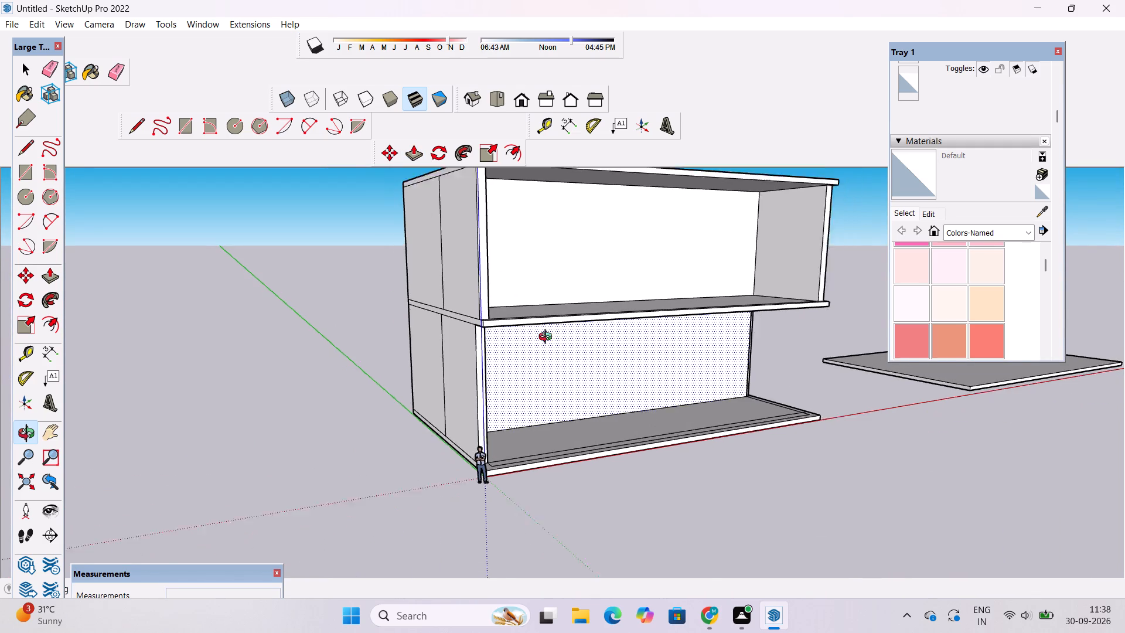
{"action": "scroll", "coordinate": [548, 338], "scroll_direction": "down", "scroll_amount": 2}
{"action": "left_click_drag", "start_coordinate": [654, 386], "coordinate": [524, 392], "text": "shift"}
{"action": "scroll", "coordinate": [517, 390], "scroll_direction": "up", "scroll_amount": 3}
{"action": "left_click_drag", "start_coordinate": [638, 373], "coordinate": [608, 373]}
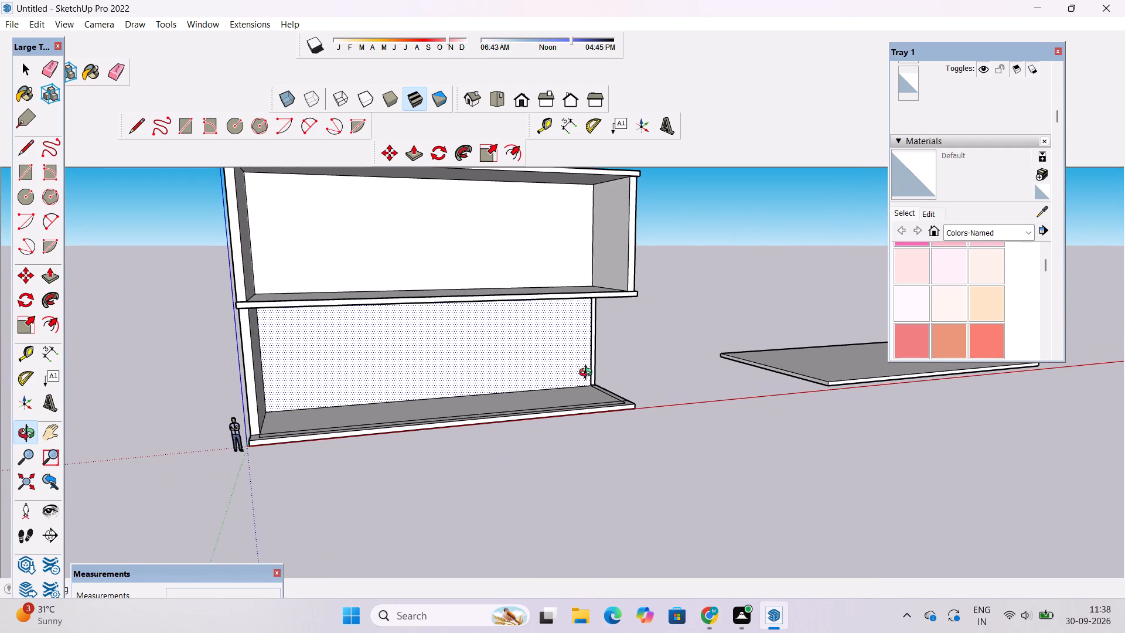
{"action": "left_click_drag", "start_coordinate": [584, 374], "coordinate": [565, 375], "text": "shift"}
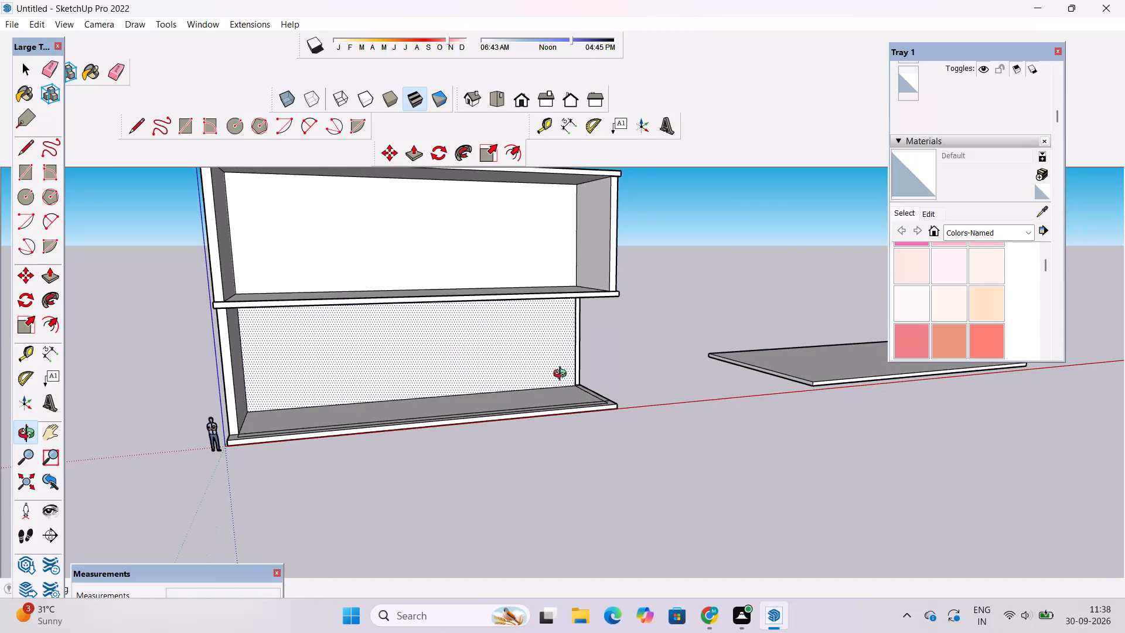
{"action": "scroll", "coordinate": [559, 383], "scroll_direction": "down", "scroll_amount": 1}
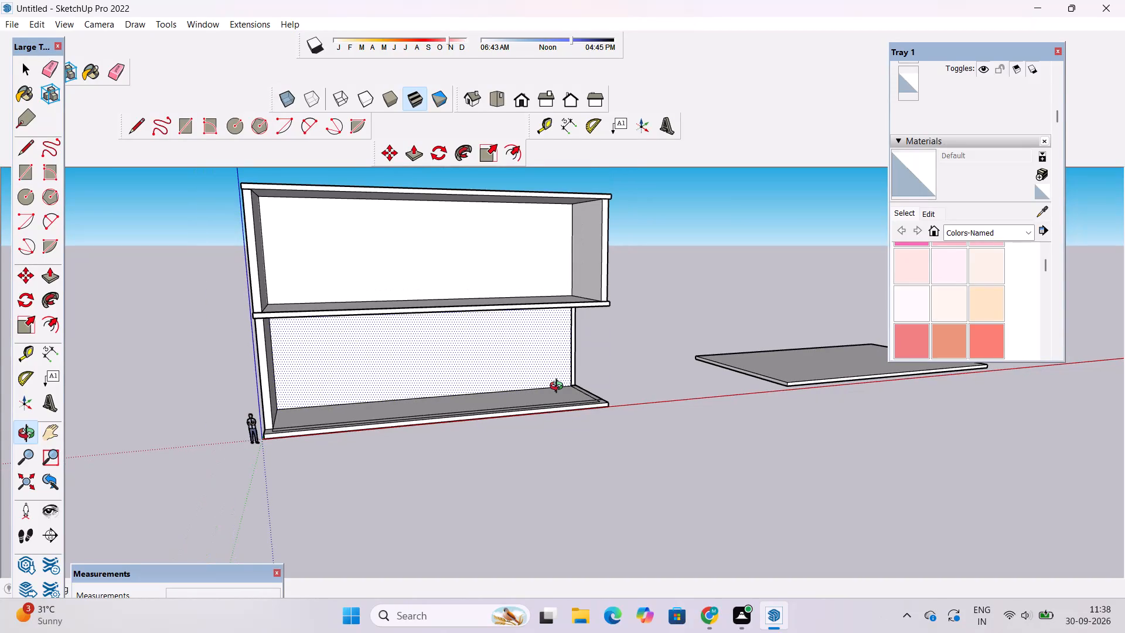
{"action": "scroll", "coordinate": [559, 387], "scroll_direction": "down", "scroll_amount": 3}
{"action": "left_click_drag", "start_coordinate": [598, 370], "coordinate": [587, 414]}
{"action": "scroll", "coordinate": [587, 416], "scroll_direction": "up", "scroll_amount": 8}
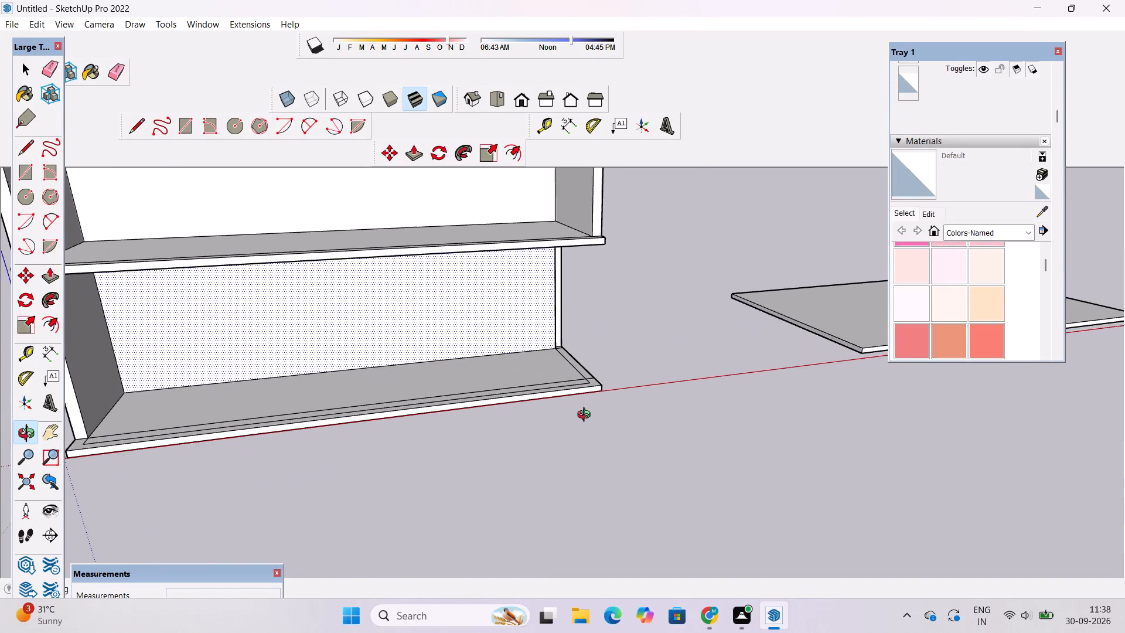
{"action": "left_click_drag", "start_coordinate": [602, 411], "coordinate": [701, 410], "text": "shift"}
Erase the outermost line along the ground-floor slab's front border and its short stub at the corner beside the figure.
{"action": "scroll", "coordinate": [570, 434], "scroll_direction": "down", "scroll_amount": 4}
{"action": "scroll", "coordinate": [291, 445], "scroll_direction": "up", "scroll_amount": 7}
{"action": "left_click_drag", "start_coordinate": [294, 467], "coordinate": [319, 496]}
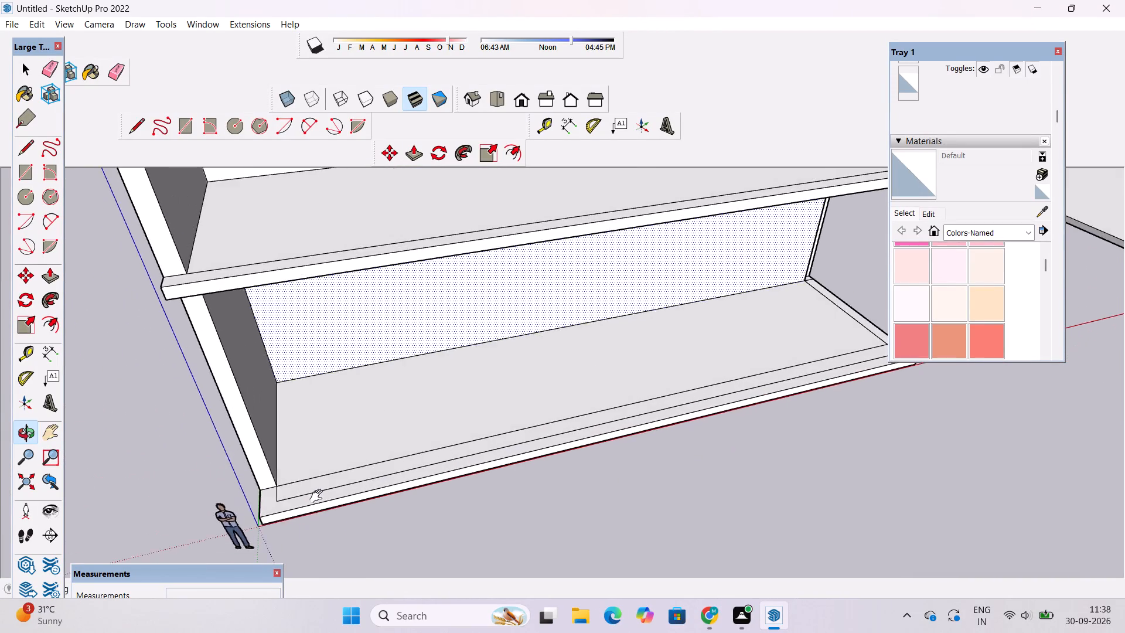
{"action": "left_click_drag", "start_coordinate": [319, 496], "coordinate": [328, 461]}
{"action": "scroll", "coordinate": [329, 458], "scroll_direction": "up", "scroll_amount": 4}
{"action": "key", "text": "e"}
{"action": "scroll", "coordinate": [278, 435], "scroll_direction": "up", "scroll_amount": 8}
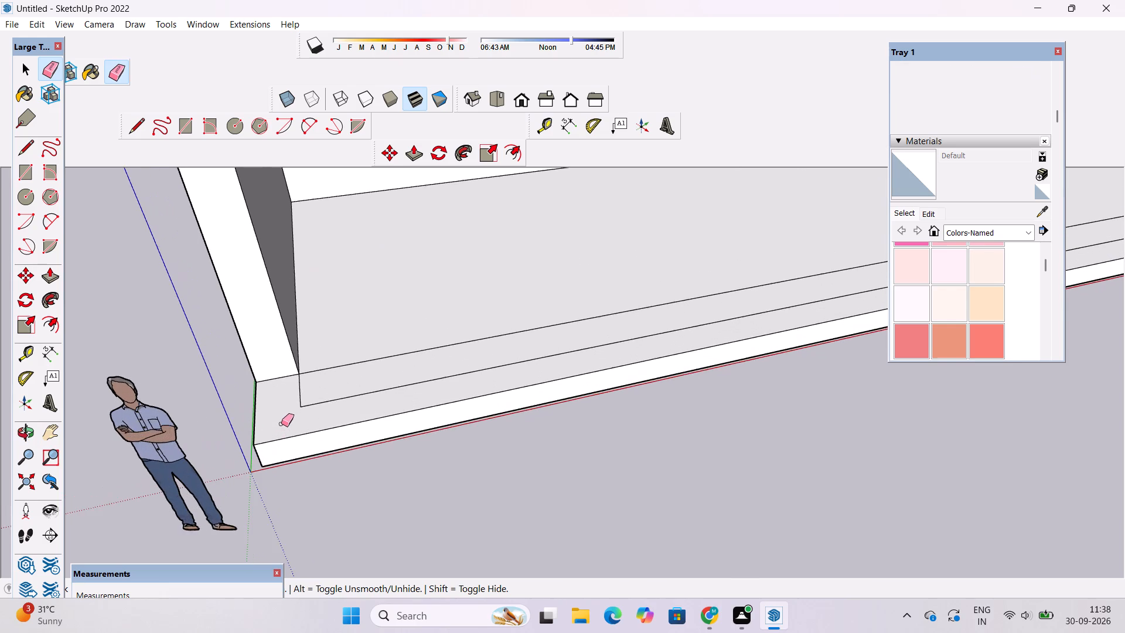
{"action": "left_click_drag", "start_coordinate": [335, 389], "coordinate": [290, 388]}
Erase the leftover line stub projecting past the front border line at the ground-floor slab's far corner.
{"action": "scroll", "coordinate": [243, 423], "scroll_direction": "down", "scroll_amount": 4}
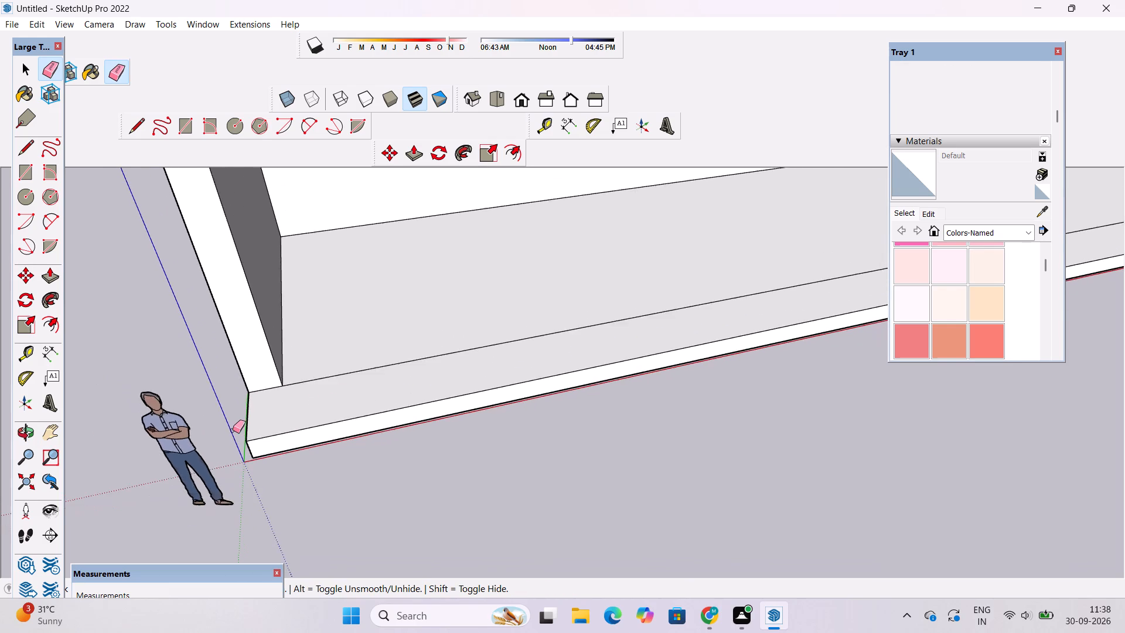
{"action": "scroll", "coordinate": [233, 430], "scroll_direction": "down", "scroll_amount": 14}
{"action": "scroll", "coordinate": [786, 320], "scroll_direction": "up", "scroll_amount": 7}
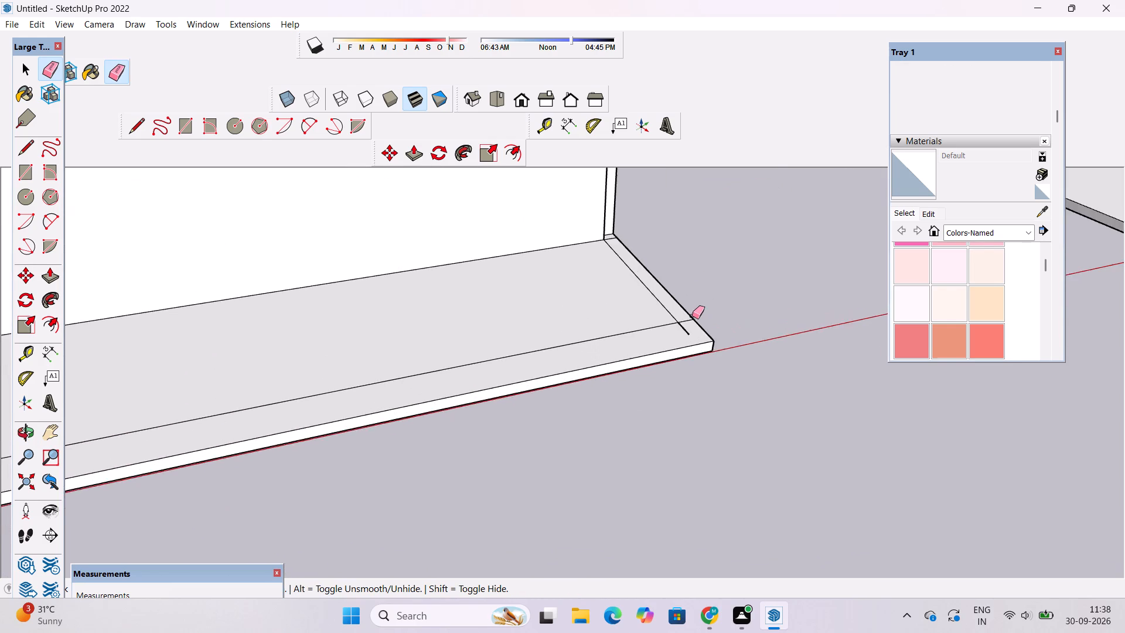
{"action": "scroll", "coordinate": [692, 316], "scroll_direction": "up", "scroll_amount": 9}
{"action": "left_click_drag", "start_coordinate": [669, 359], "coordinate": [667, 368]}
{"action": "left_click_drag", "start_coordinate": [678, 351], "coordinate": [671, 362]}
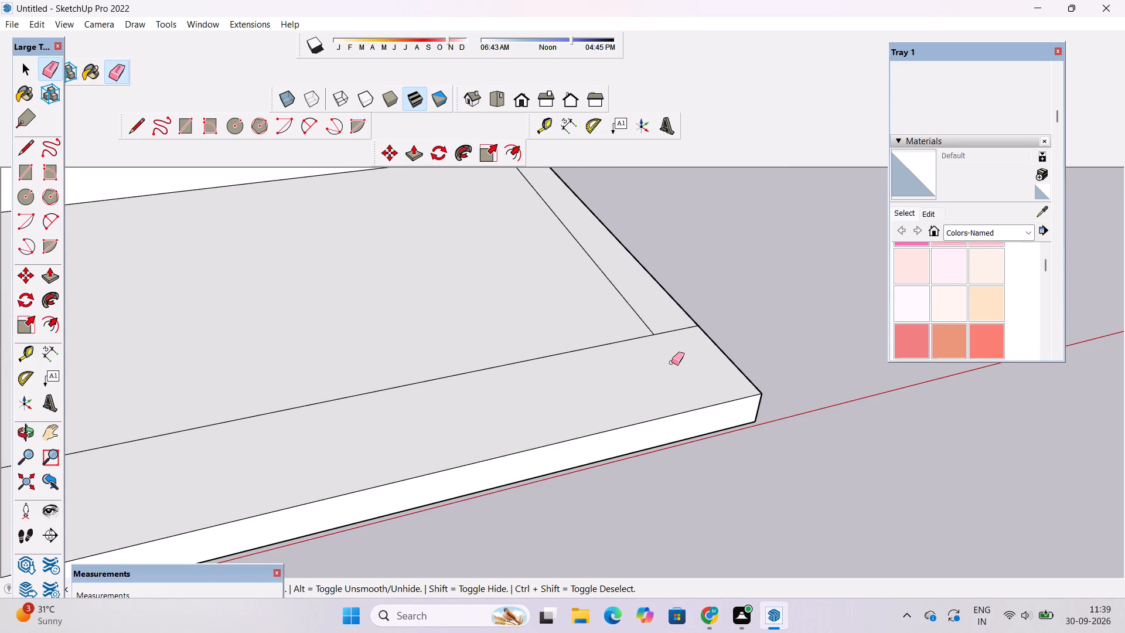
{"action": "scroll", "coordinate": [670, 379], "scroll_direction": "down", "scroll_amount": 4}
{"action": "key", "text": "space"}
Examine the ground-floor slab's border lines and front wall from the front and above.
{"action": "key", "text": "o"}
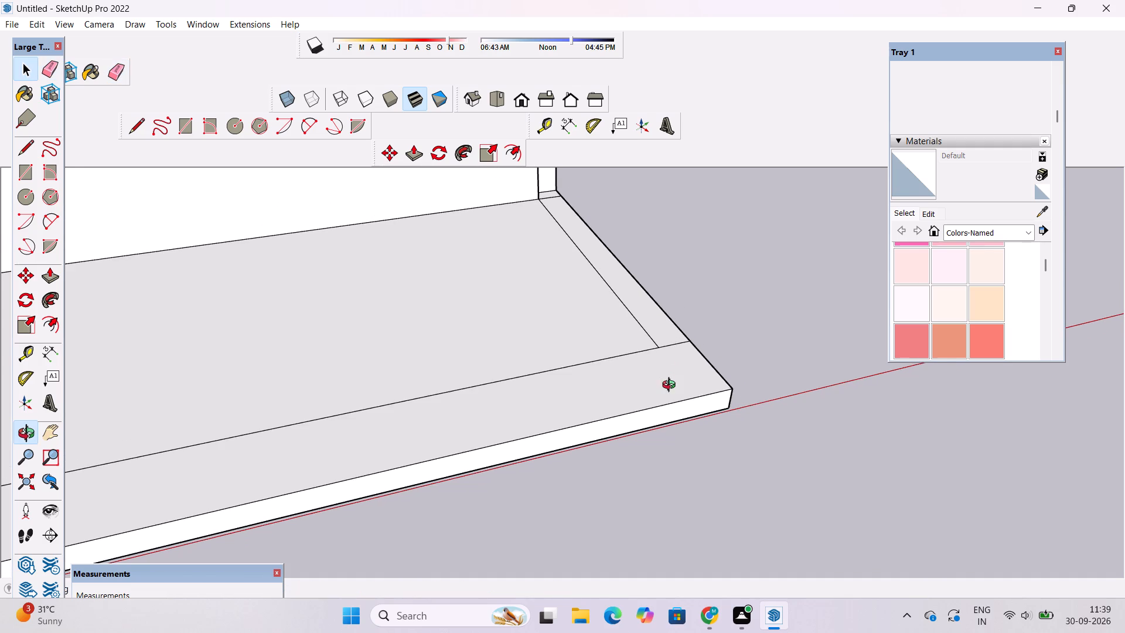
{"action": "scroll", "coordinate": [672, 388], "scroll_direction": "down", "scroll_amount": 6}
{"action": "left_click_drag", "start_coordinate": [683, 414], "coordinate": [632, 396]}
{"action": "left_click_drag", "start_coordinate": [579, 390], "coordinate": [739, 416], "text": "shift"}
{"action": "scroll", "coordinate": [739, 414], "scroll_direction": "down", "scroll_amount": 3}
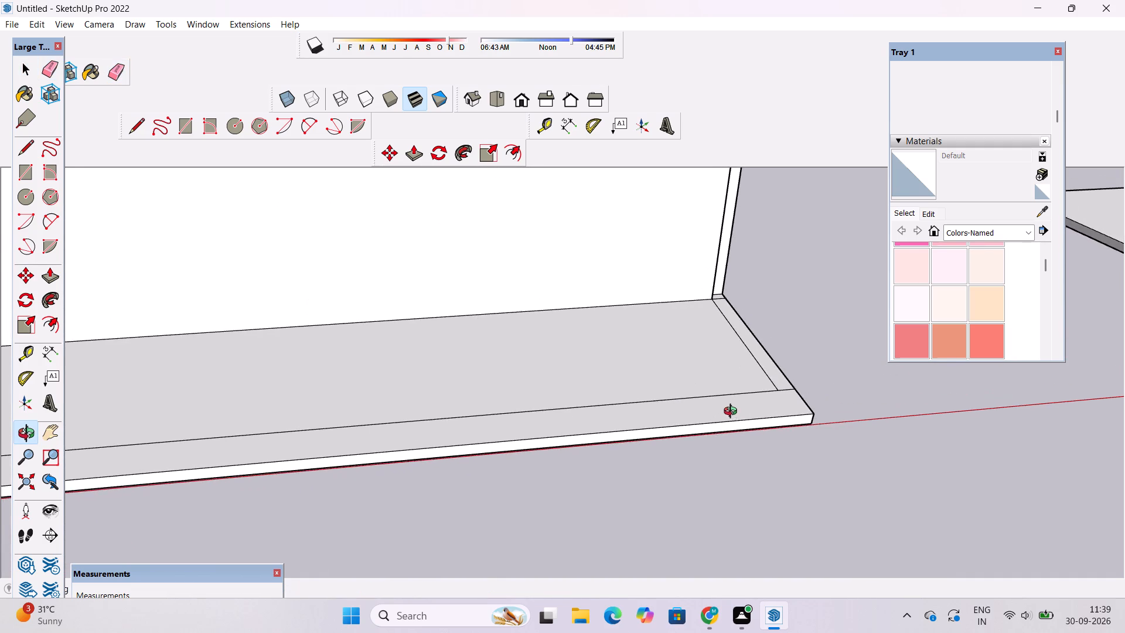
{"action": "scroll", "coordinate": [733, 413], "scroll_direction": "down", "scroll_amount": 2}
{"action": "left_click_drag", "start_coordinate": [731, 411], "coordinate": [581, 534]}
{"action": "scroll", "coordinate": [373, 416], "scroll_direction": "up", "scroll_amount": 3}
{"action": "left_click_drag", "start_coordinate": [418, 406], "coordinate": [572, 374]}
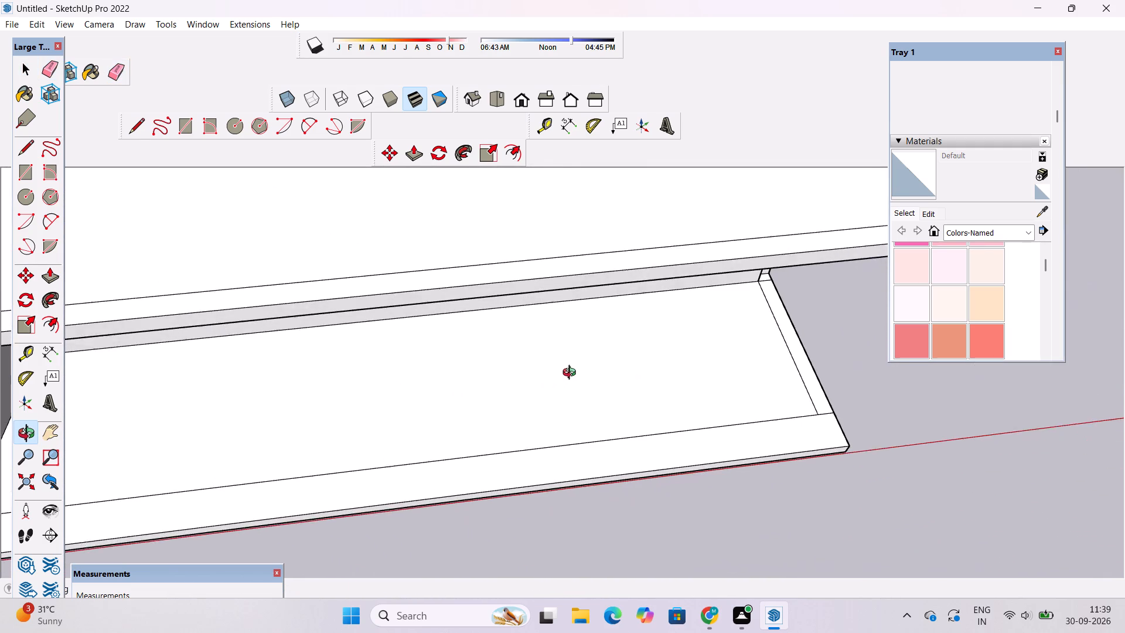
Examine the building's open front, side walls, slab undersides and ground-floor slab from several angles.
{"action": "scroll", "coordinate": [572, 374], "scroll_direction": "down", "scroll_amount": 5}
{"action": "left_click_drag", "start_coordinate": [482, 389], "coordinate": [776, 328], "text": "shift"}
{"action": "scroll", "coordinate": [693, 365], "scroll_direction": "up", "scroll_amount": 2}
{"action": "left_click_drag", "start_coordinate": [666, 372], "coordinate": [480, 393], "text": "shift"}
{"action": "scroll", "coordinate": [472, 387], "scroll_direction": "down", "scroll_amount": 4}
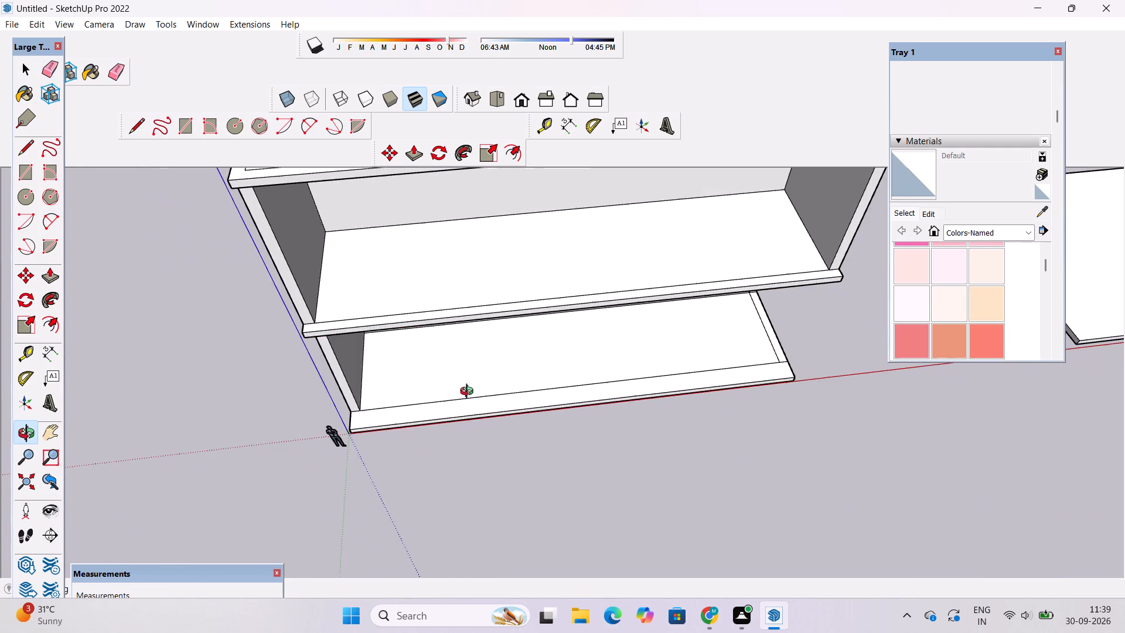
{"action": "scroll", "coordinate": [469, 393], "scroll_direction": "down", "scroll_amount": 2}
{"action": "left_click_drag", "start_coordinate": [463, 405], "coordinate": [689, 185]}
{"action": "scroll", "coordinate": [677, 237], "scroll_direction": "down", "scroll_amount": 1}
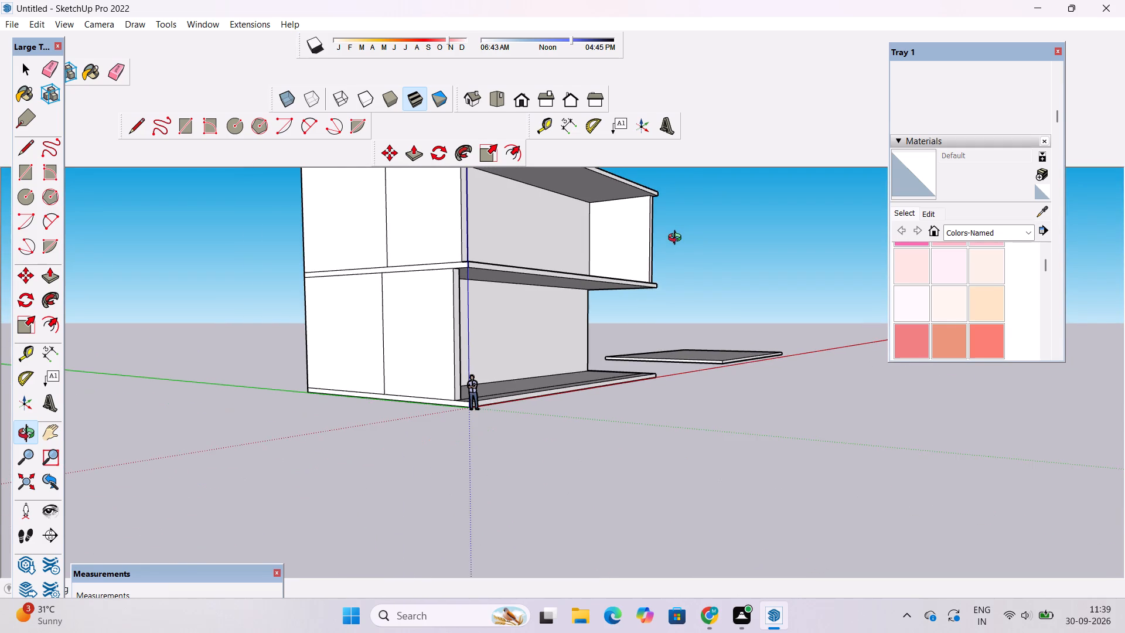
{"action": "left_click_drag", "start_coordinate": [699, 271], "coordinate": [550, 298]}
{"action": "left_click_drag", "start_coordinate": [408, 298], "coordinate": [405, 210]}
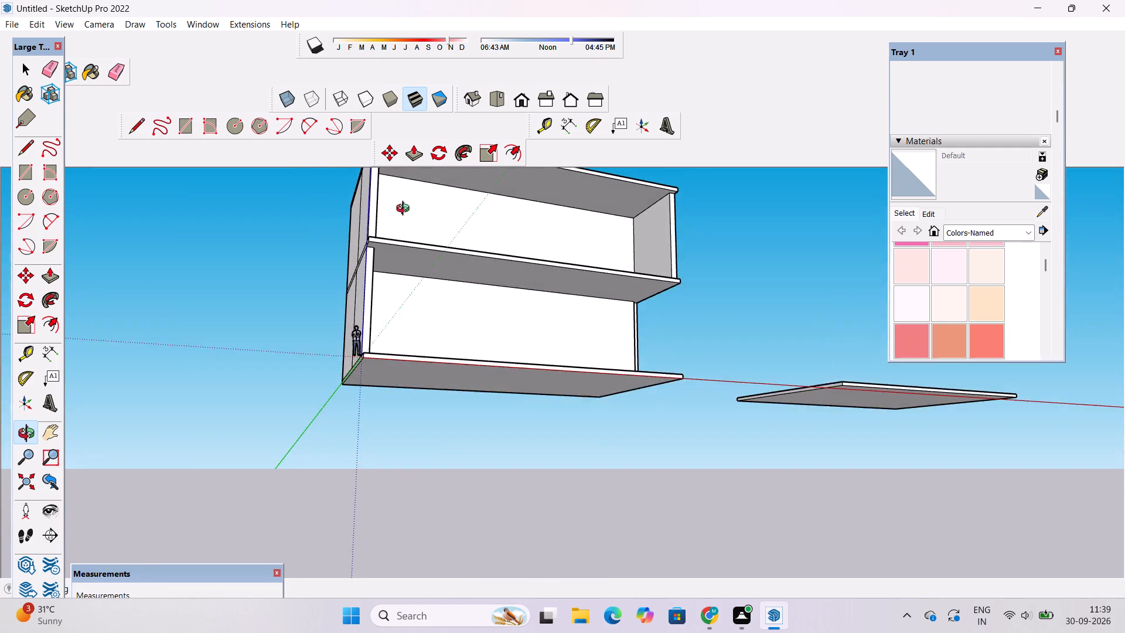
{"action": "left_click_drag", "start_coordinate": [405, 210], "coordinate": [405, 203]}
{"action": "scroll", "coordinate": [405, 248], "scroll_direction": "up", "scroll_amount": 7}
{"action": "left_click_drag", "start_coordinate": [443, 281], "coordinate": [407, 435]}
{"action": "scroll", "coordinate": [394, 380], "scroll_direction": "down", "scroll_amount": 6}
{"action": "left_click_drag", "start_coordinate": [467, 430], "coordinate": [439, 438]}
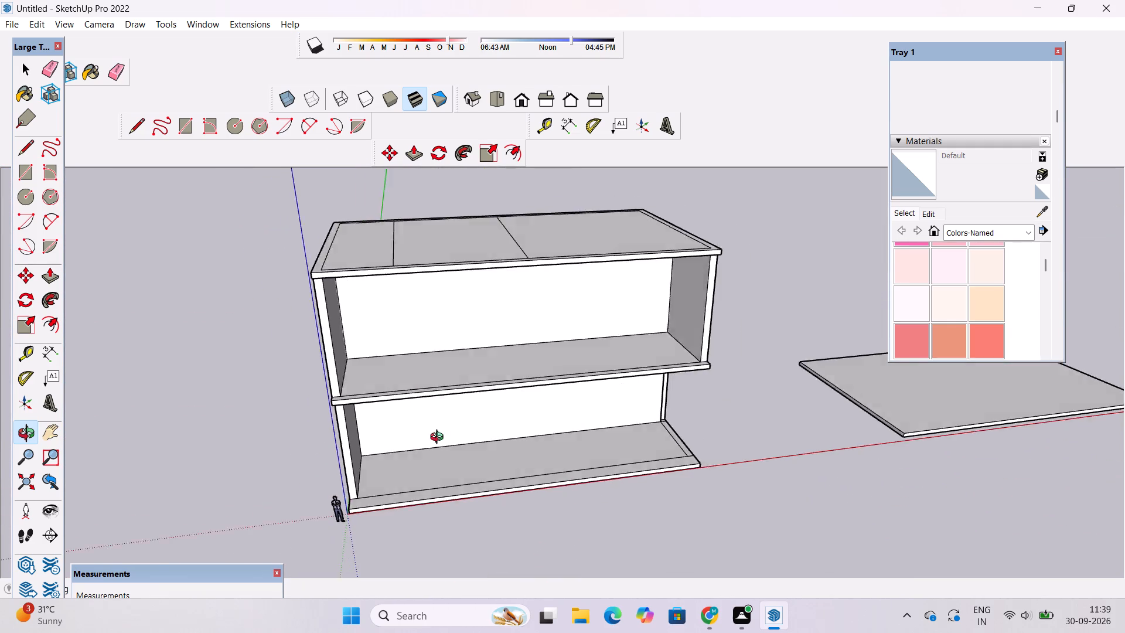
{"action": "left_click_drag", "start_coordinate": [439, 438], "coordinate": [400, 459]}
{"action": "left_click_drag", "start_coordinate": [394, 468], "coordinate": [418, 337]}
{"action": "left_click_drag", "start_coordinate": [450, 404], "coordinate": [485, 505]}
{"action": "scroll", "coordinate": [467, 417], "scroll_direction": "up", "scroll_amount": 4}
{"action": "left_click_drag", "start_coordinate": [463, 407], "coordinate": [432, 398]}
Place a guide line 1.5' inward from the front border line on the ground-floor slab.
{"action": "key", "text": "t"}
{"action": "scroll", "coordinate": [633, 319], "scroll_direction": "up", "scroll_amount": 7}
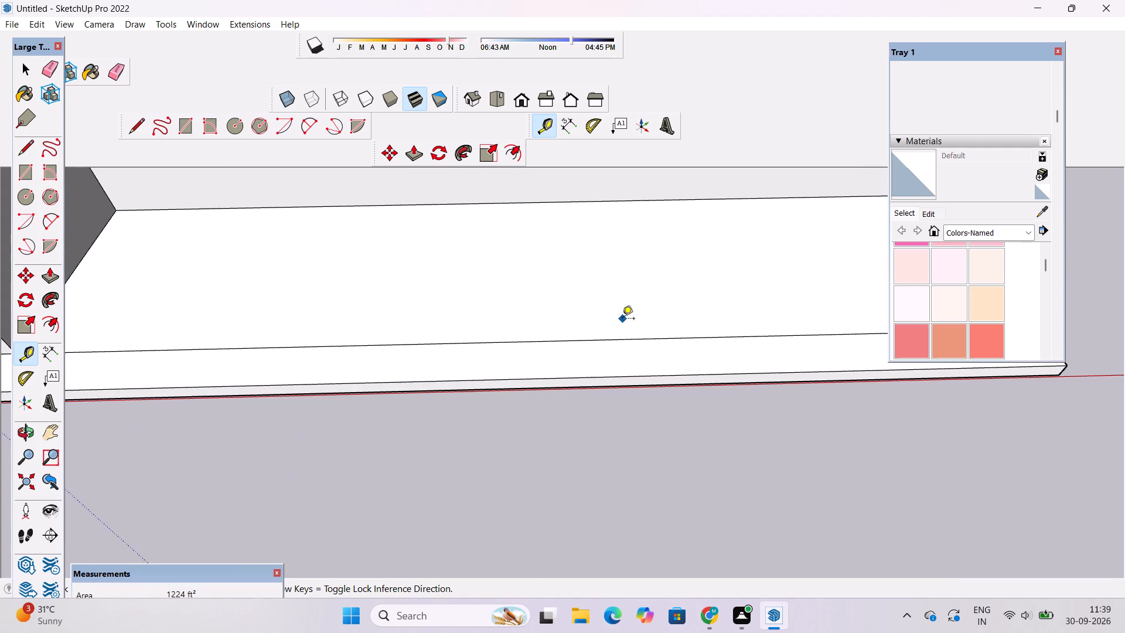
{"action": "left_click", "coordinate": [531, 341]}
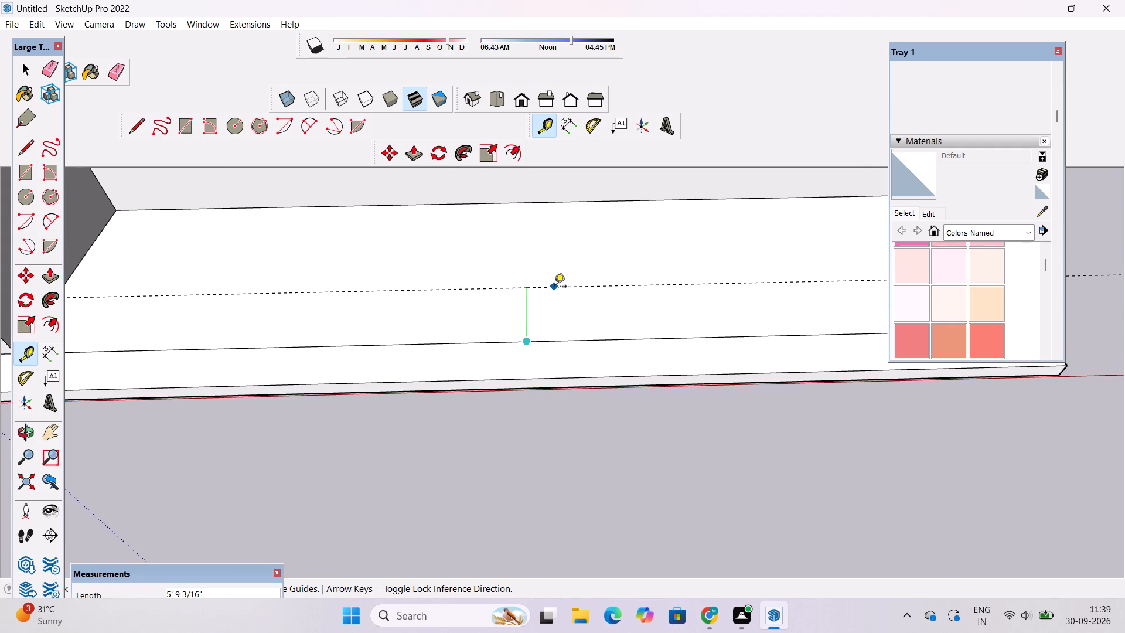
{"action": "key", "text": "1"}
{"action": "key", "text": "period"}
{"action": "key", "text": "5"}
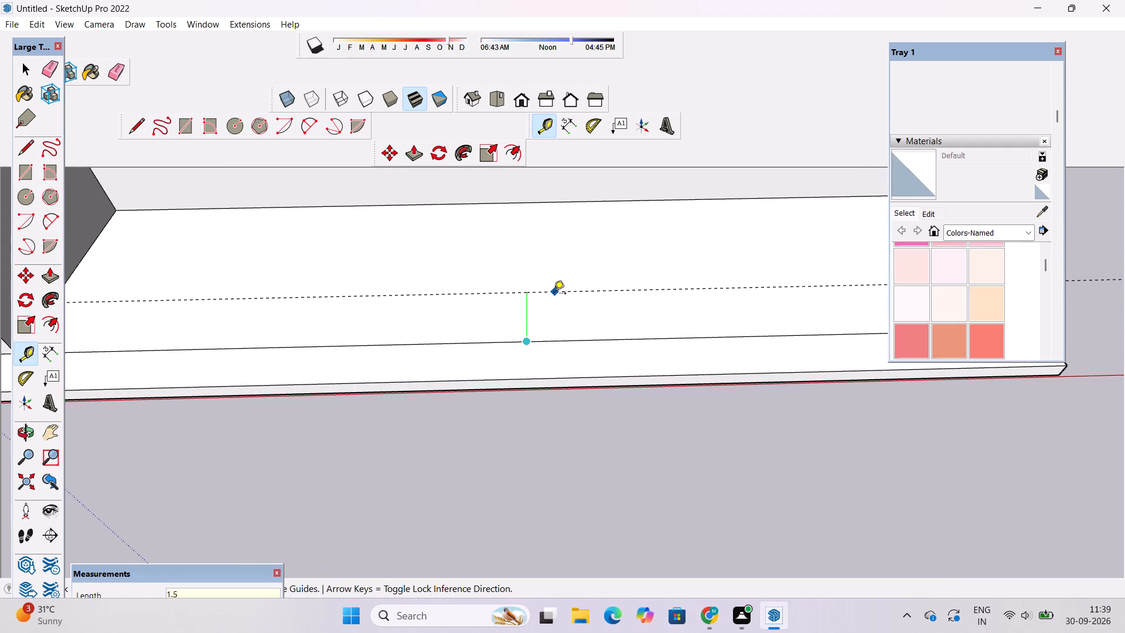
{"action": "key", "text": "apostrophe"}
{"action": "key", "text": "Return"}
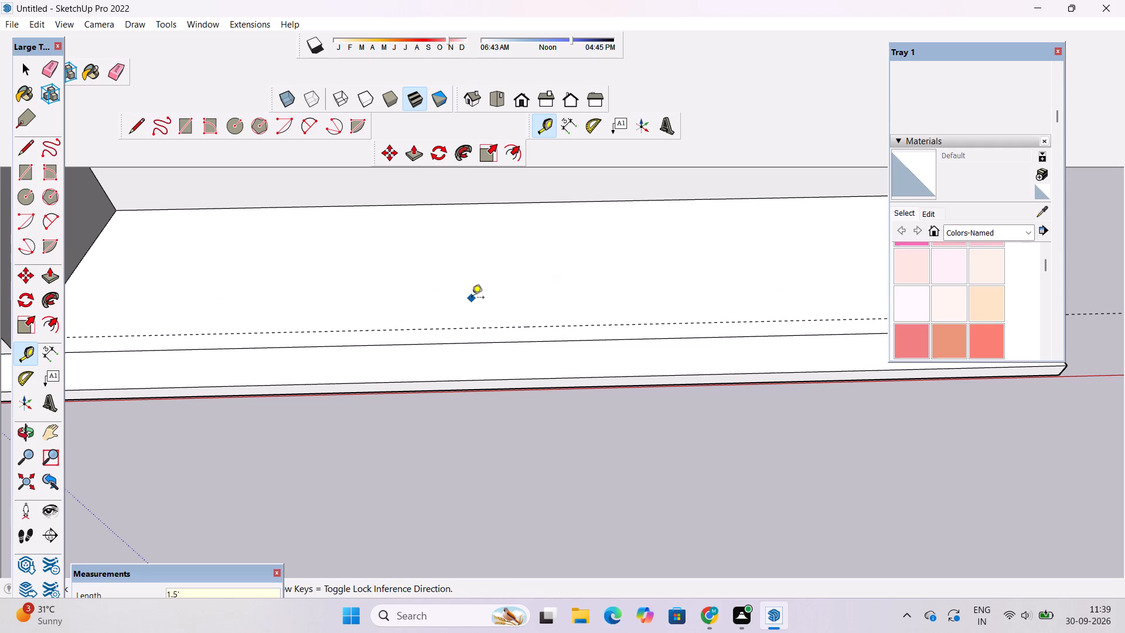
Draw a 72' line along the guide, from the far side's border line to the side wall near the figure.
{"action": "scroll", "coordinate": [470, 300], "scroll_direction": "down", "scroll_amount": 5}
{"action": "key", "text": "l"}
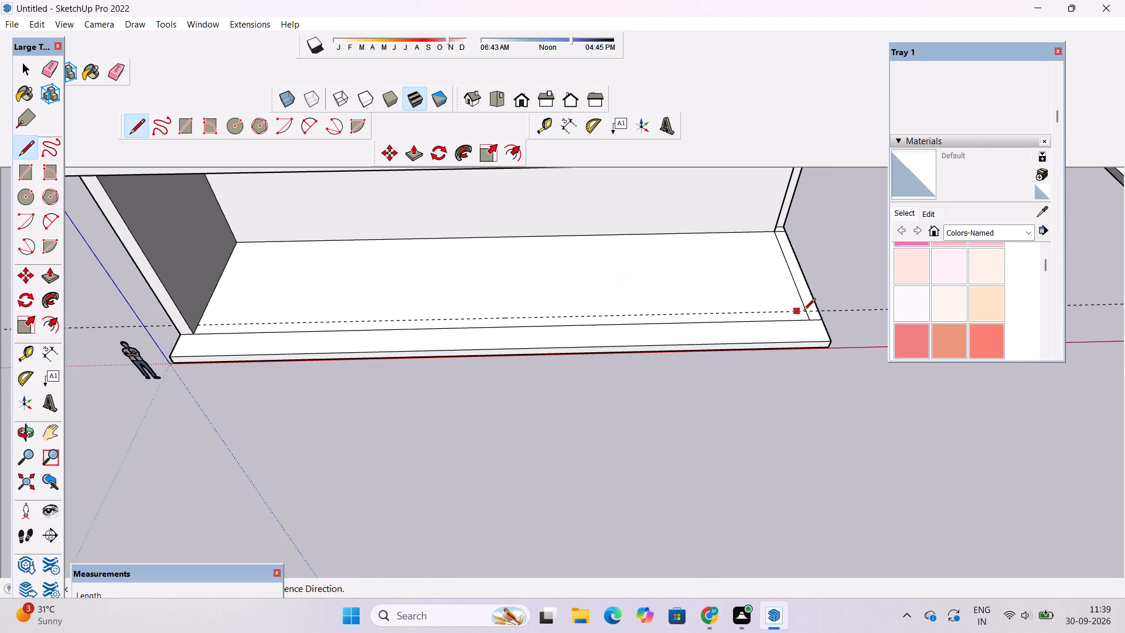
{"action": "scroll", "coordinate": [806, 314], "scroll_direction": "up", "scroll_amount": 5}
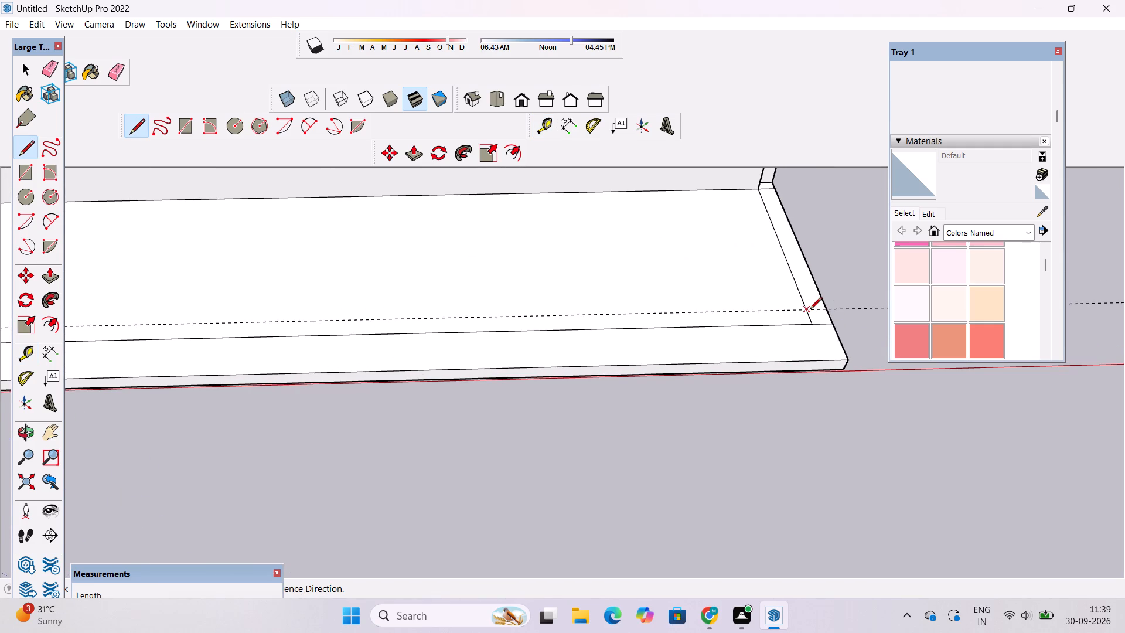
{"action": "scroll", "coordinate": [810, 310], "scroll_direction": "up", "scroll_amount": 4}
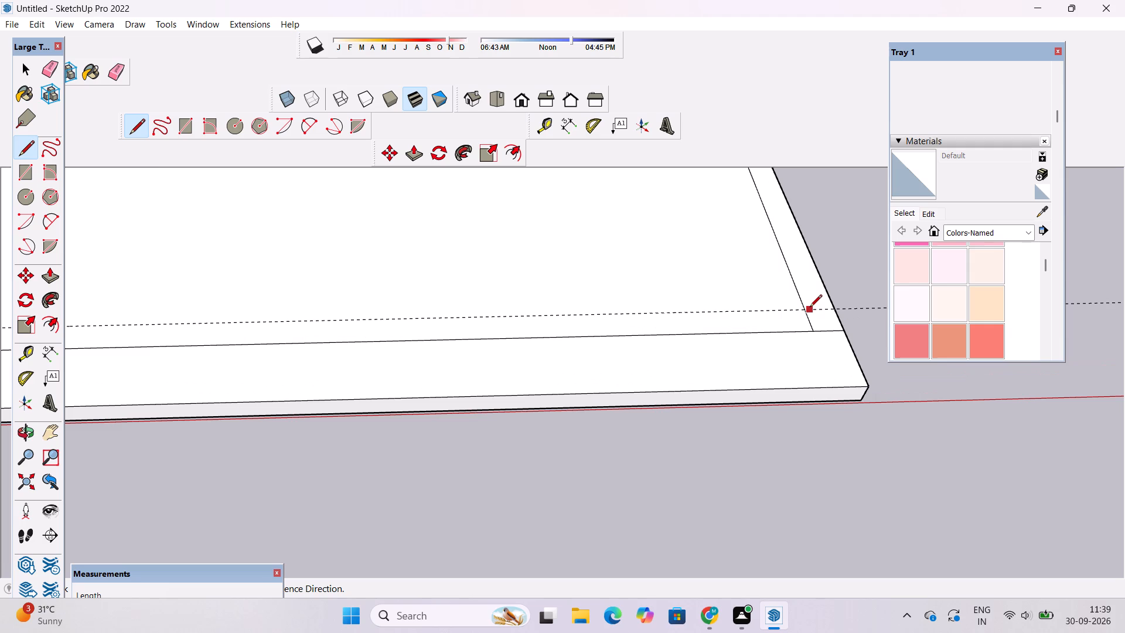
{"action": "scroll", "coordinate": [810, 307], "scroll_direction": "up", "scroll_amount": 5}
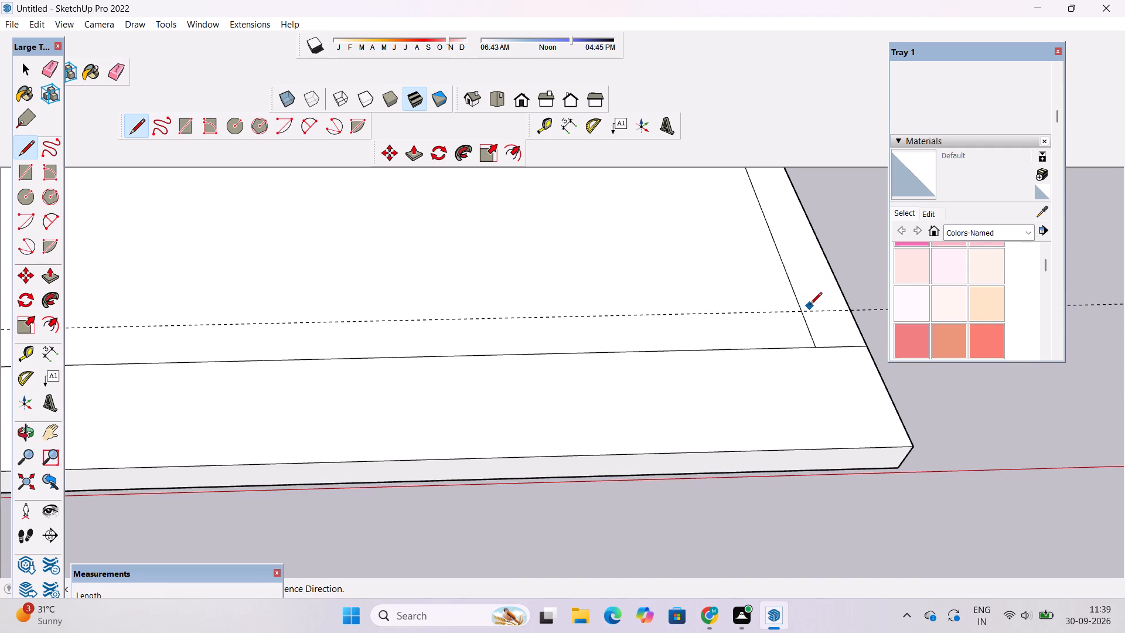
{"action": "left_click", "coordinate": [800, 311]}
{"action": "scroll", "coordinate": [800, 311], "scroll_direction": "down", "scroll_amount": 17}
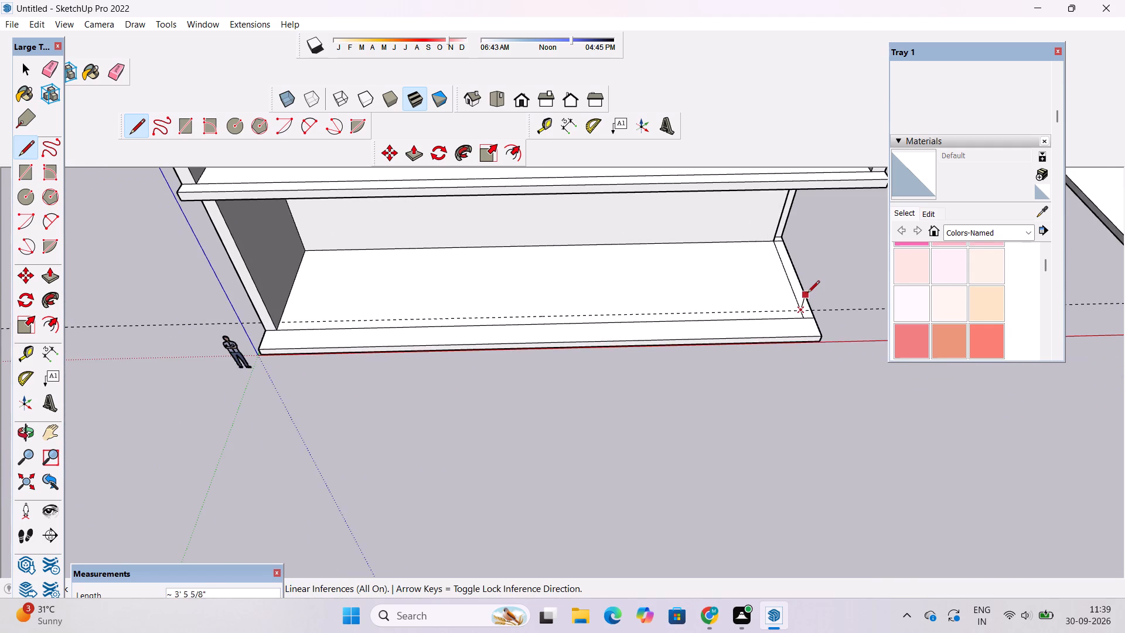
{"action": "scroll", "coordinate": [809, 294], "scroll_direction": "up", "scroll_amount": 3}
{"action": "scroll", "coordinate": [814, 300], "scroll_direction": "down", "scroll_amount": 4}
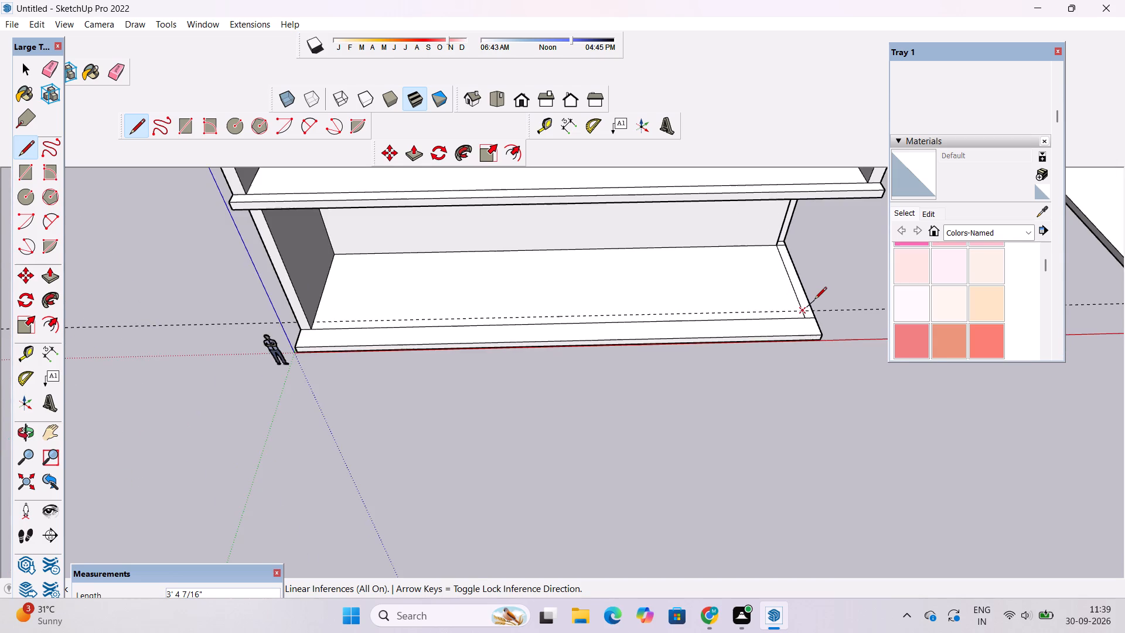
{"action": "scroll", "coordinate": [814, 302], "scroll_direction": "down", "scroll_amount": 15}
{"action": "scroll", "coordinate": [812, 289], "scroll_direction": "up", "scroll_amount": 2}
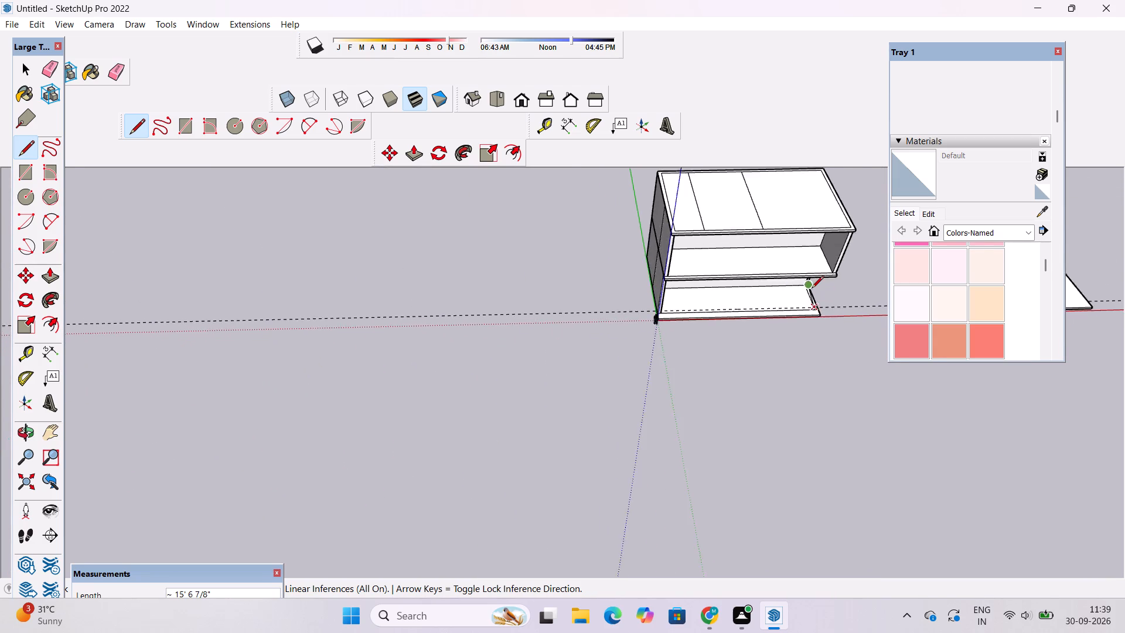
{"action": "scroll", "coordinate": [812, 289], "scroll_direction": "up", "scroll_amount": 6}
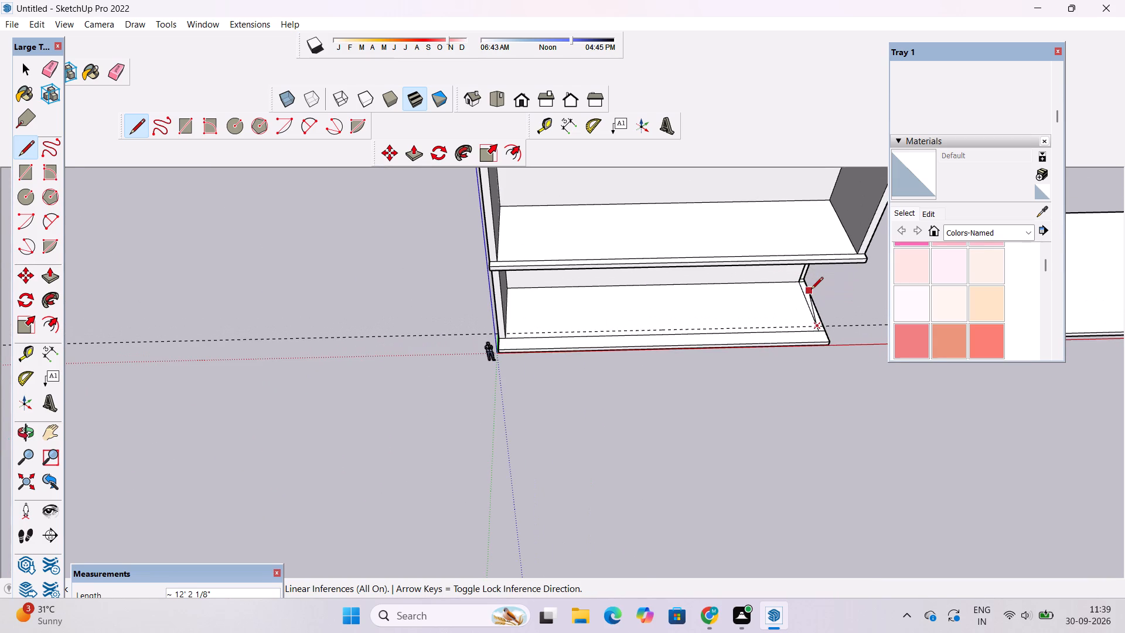
{"action": "scroll", "coordinate": [811, 292], "scroll_direction": "down", "scroll_amount": 3}
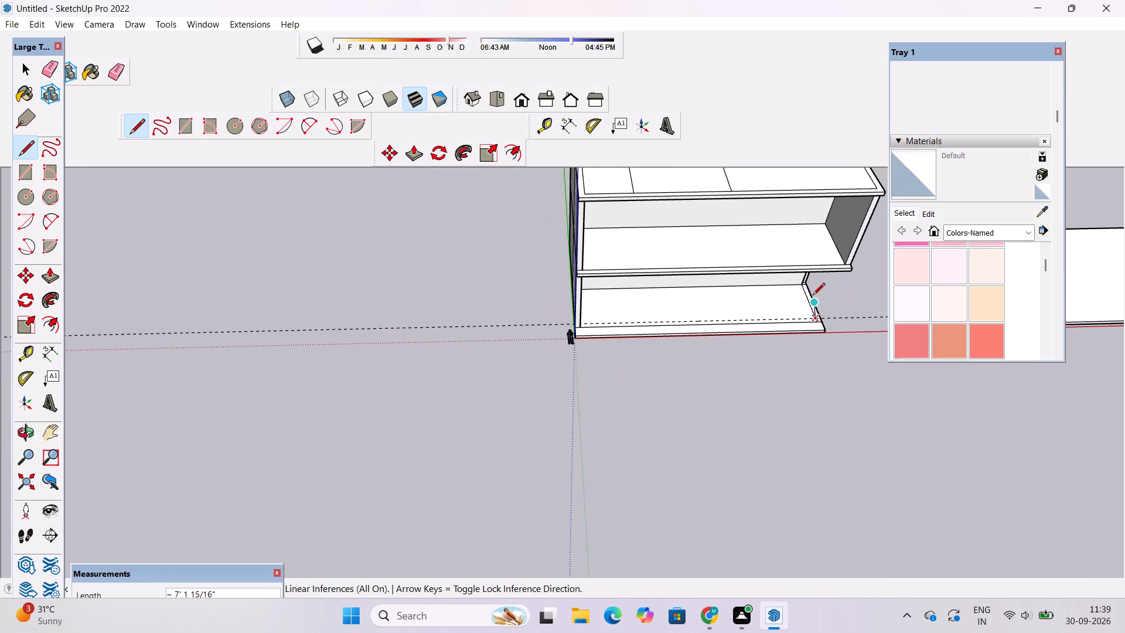
{"action": "scroll", "coordinate": [813, 296], "scroll_direction": "up", "scroll_amount": 8}
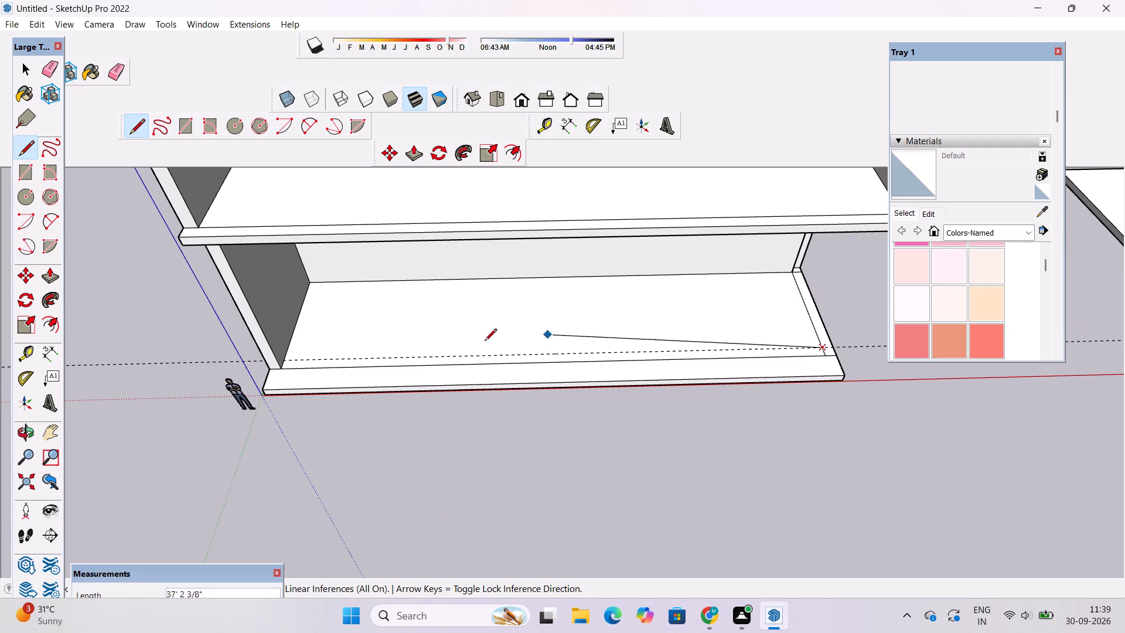
{"action": "scroll", "coordinate": [295, 361], "scroll_direction": "up", "scroll_amount": 4}
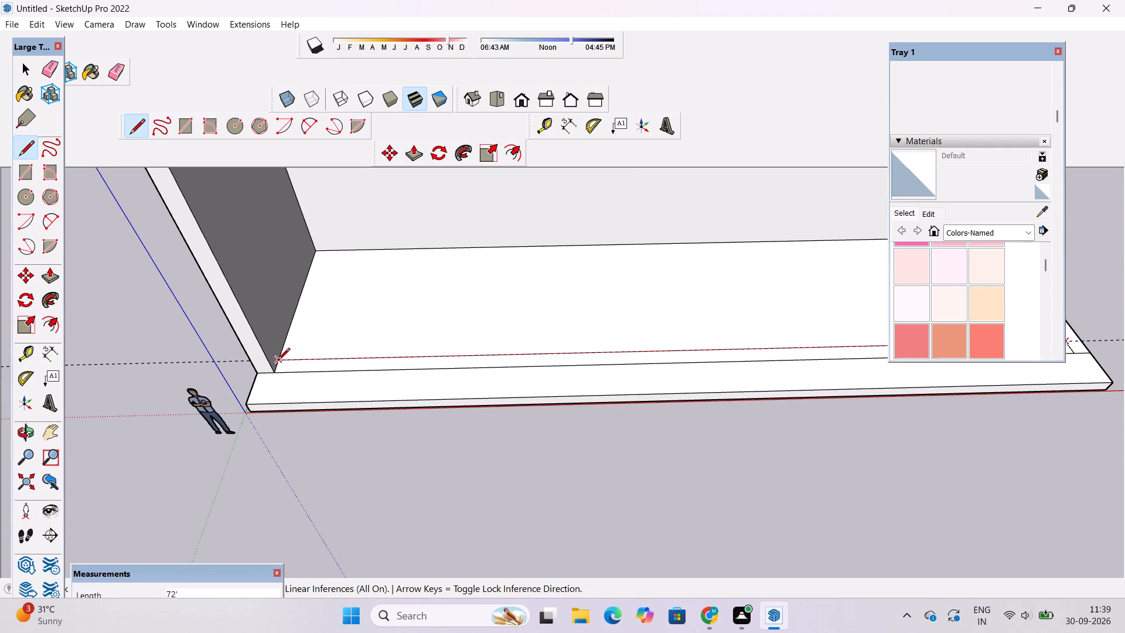
{"action": "left_click", "coordinate": [278, 362]}
Erase the guide line running along the ground-floor slab's front.
{"action": "key", "text": "e"}
{"action": "left_click_drag", "start_coordinate": [148, 342], "coordinate": [148, 343]}
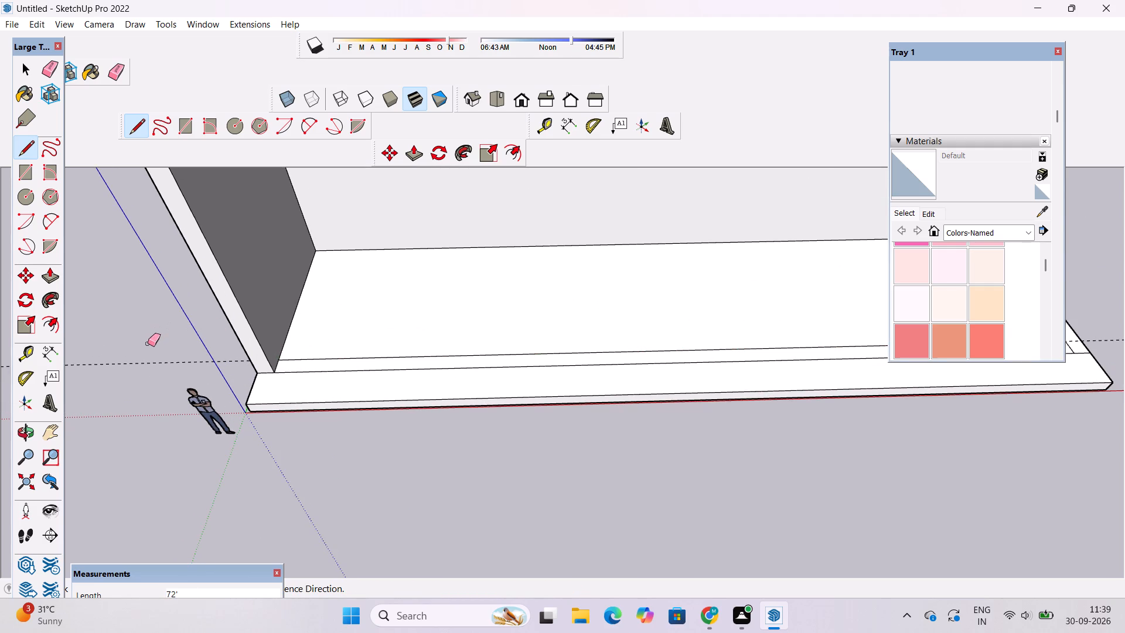
{"action": "left_click_drag", "start_coordinate": [148, 343], "coordinate": [154, 379]}
{"action": "left_click_drag", "start_coordinate": [156, 359], "coordinate": [157, 370]}
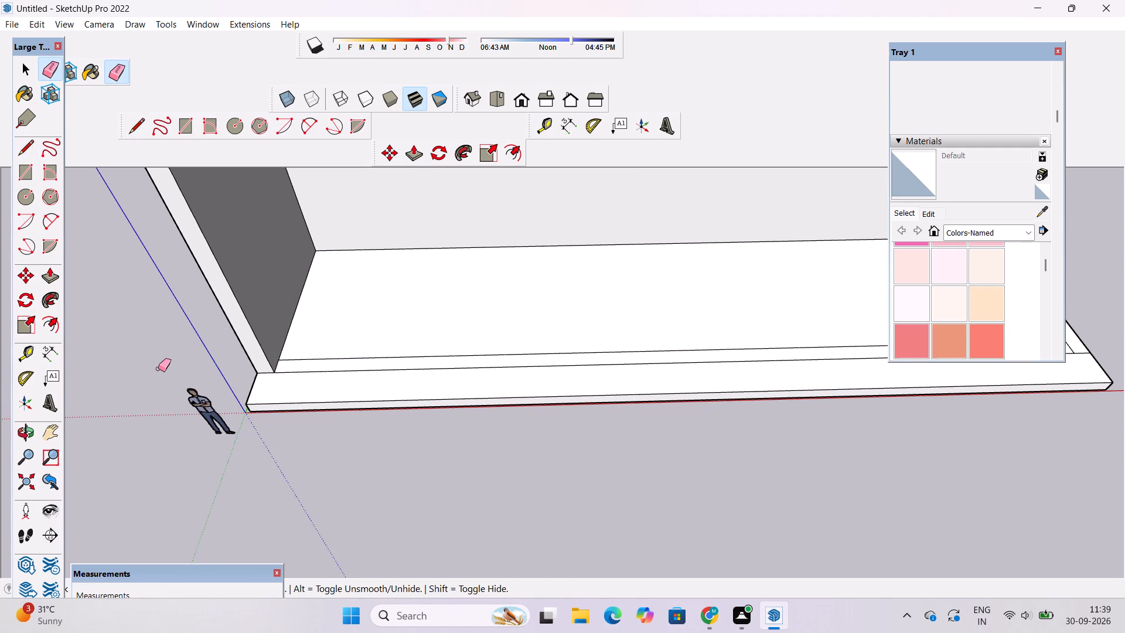
Examine the new strip along the ground-floor slab's front and its ends from above and at floor level.
{"action": "key", "text": "o"}
{"action": "scroll", "coordinate": [236, 375], "scroll_direction": "down", "scroll_amount": 6}
{"action": "scroll", "coordinate": [316, 374], "scroll_direction": "up", "scroll_amount": 1}
{"action": "left_click_drag", "start_coordinate": [301, 401], "coordinate": [341, 331]}
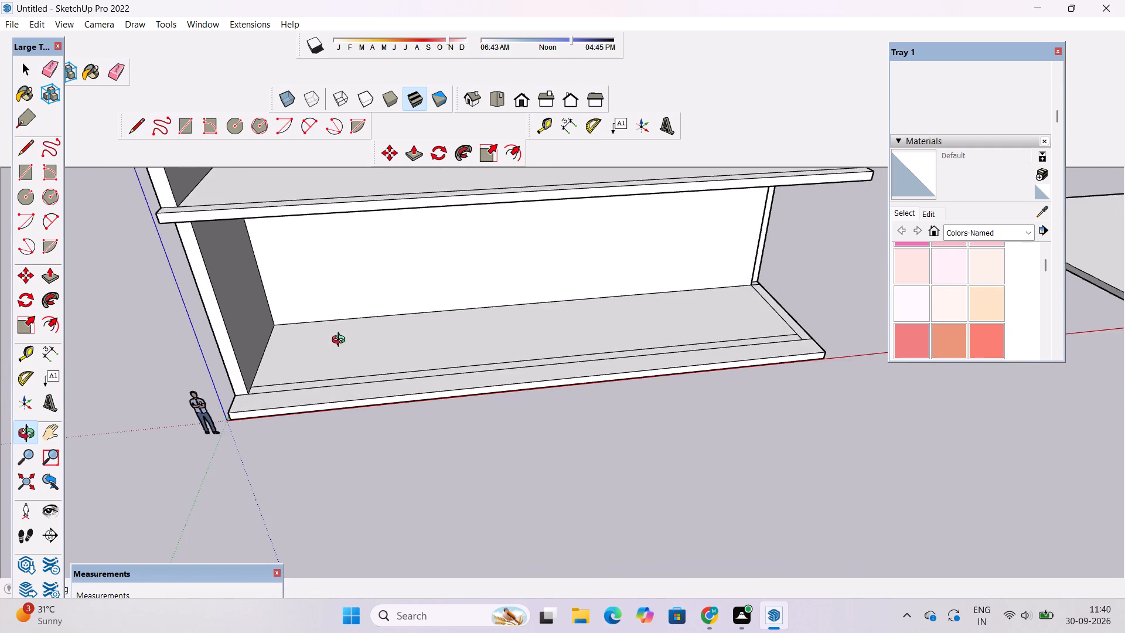
{"action": "left_click_drag", "start_coordinate": [341, 341], "coordinate": [323, 374]}
{"action": "left_click_drag", "start_coordinate": [317, 405], "coordinate": [321, 375]}
{"action": "scroll", "coordinate": [320, 373], "scroll_direction": "up", "scroll_amount": 3}
{"action": "left_click_drag", "start_coordinate": [325, 397], "coordinate": [337, 336]}
{"action": "left_click_drag", "start_coordinate": [336, 338], "coordinate": [301, 387], "text": "shift"}
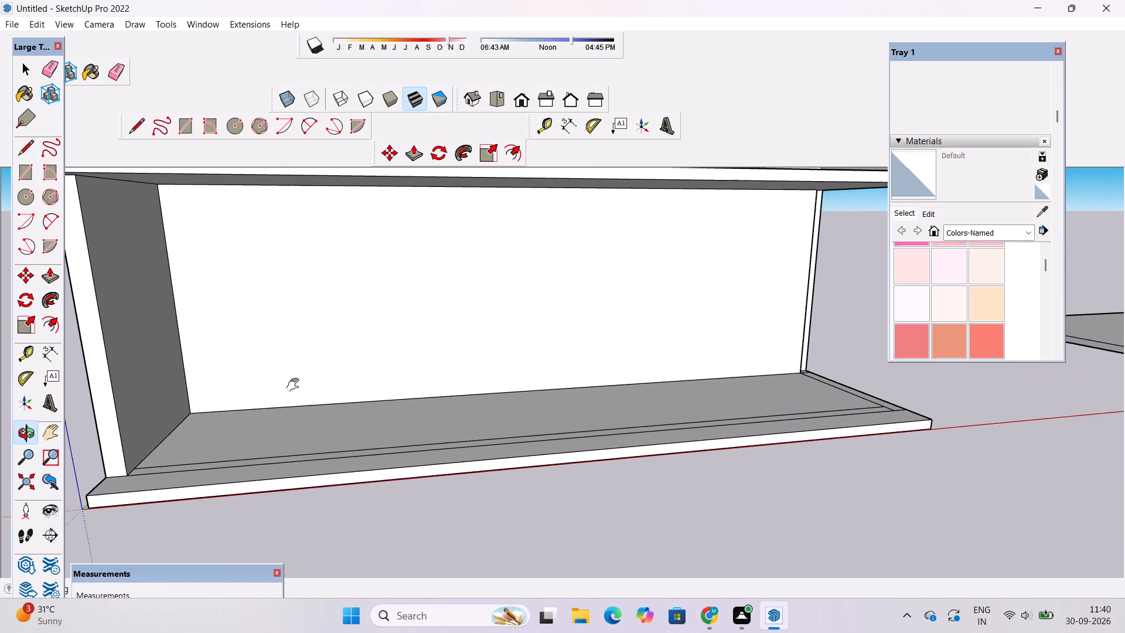
{"action": "scroll", "coordinate": [295, 384], "scroll_direction": "down", "scroll_amount": 5}
{"action": "left_click_drag", "start_coordinate": [316, 363], "coordinate": [267, 366]}
{"action": "scroll", "coordinate": [255, 339], "scroll_direction": "up", "scroll_amount": 4}
{"action": "left_click_drag", "start_coordinate": [255, 342], "coordinate": [257, 334]}
{"action": "left_click_drag", "start_coordinate": [257, 336], "coordinate": [255, 285], "text": "shift"}
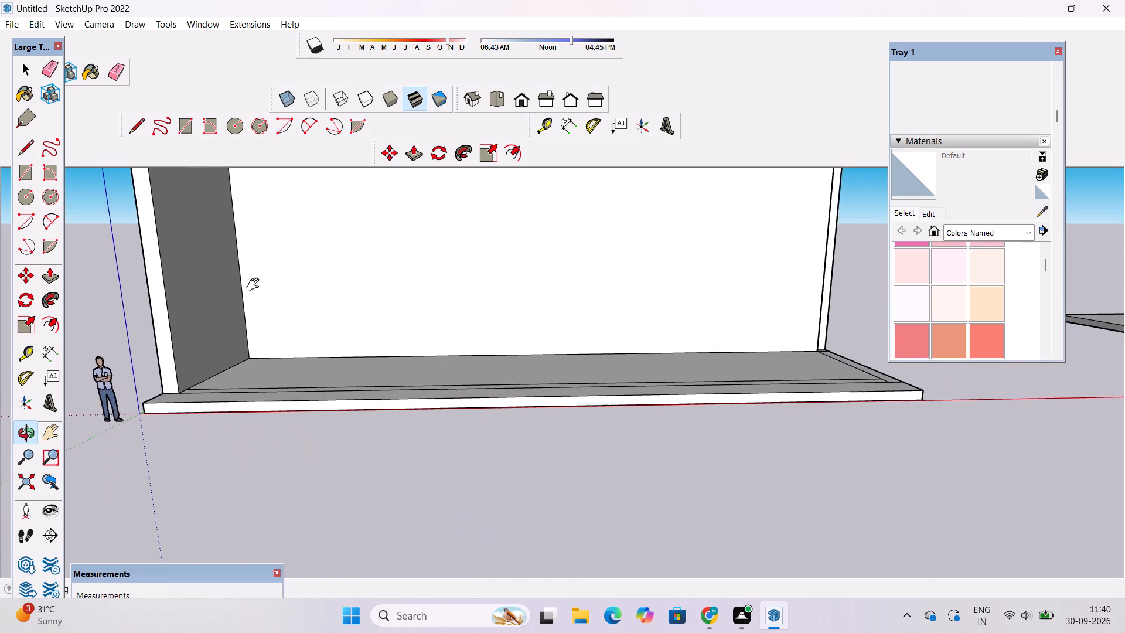
{"action": "scroll", "coordinate": [255, 289], "scroll_direction": "down", "scroll_amount": 5, "text": "shift"}
{"action": "left_click_drag", "start_coordinate": [257, 310], "coordinate": [261, 354], "text": "shift"}
{"action": "left_click_drag", "start_coordinate": [266, 380], "coordinate": [240, 474]}
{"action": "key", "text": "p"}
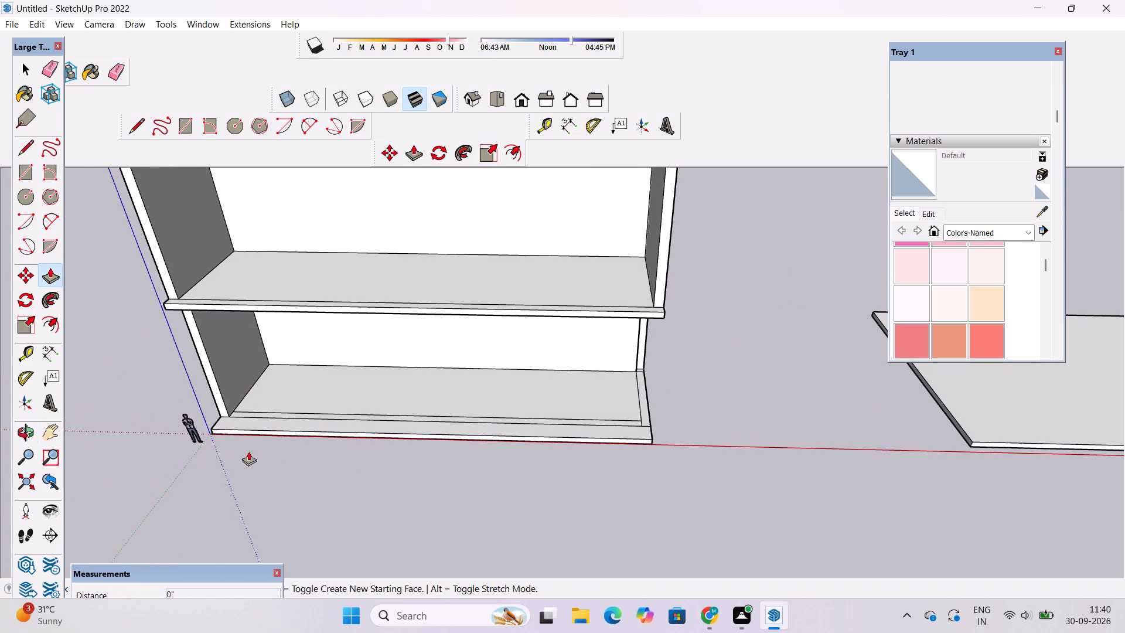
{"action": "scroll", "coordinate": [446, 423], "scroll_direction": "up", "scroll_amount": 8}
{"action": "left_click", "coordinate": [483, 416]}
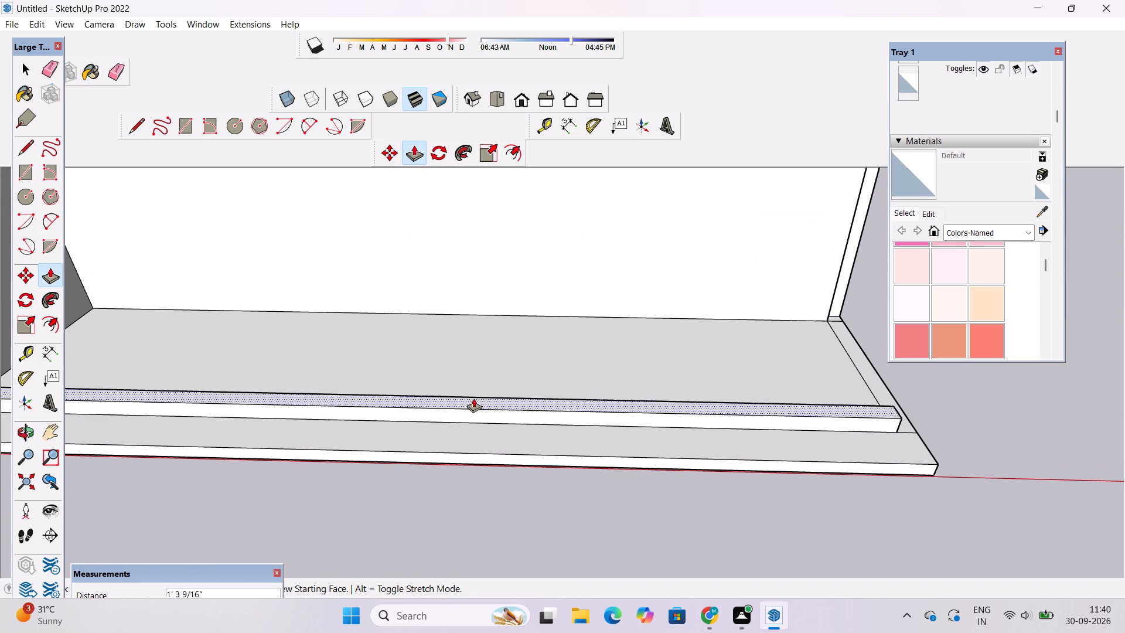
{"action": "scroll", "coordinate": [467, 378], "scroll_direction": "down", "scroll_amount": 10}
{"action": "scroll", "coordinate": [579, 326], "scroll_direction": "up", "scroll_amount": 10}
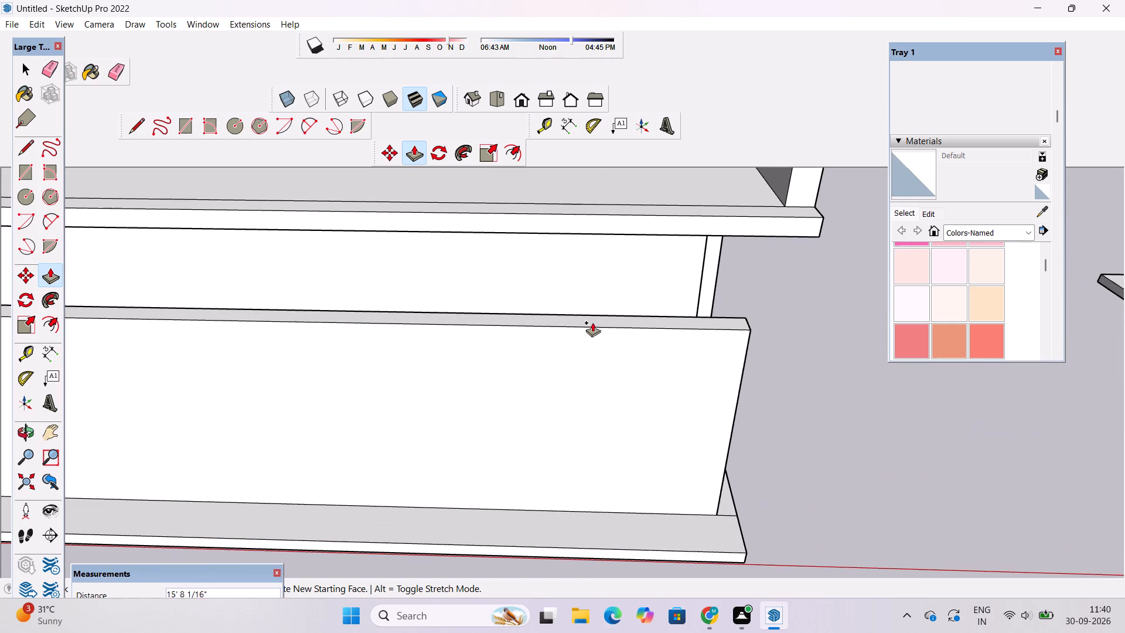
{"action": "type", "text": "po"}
Push/Pull the narrow strip along the ground-floor slab's front up 23' to the underside of the slab above, forming the front wall.
{"action": "left_click_drag", "start_coordinate": [590, 373], "coordinate": [596, 283]}
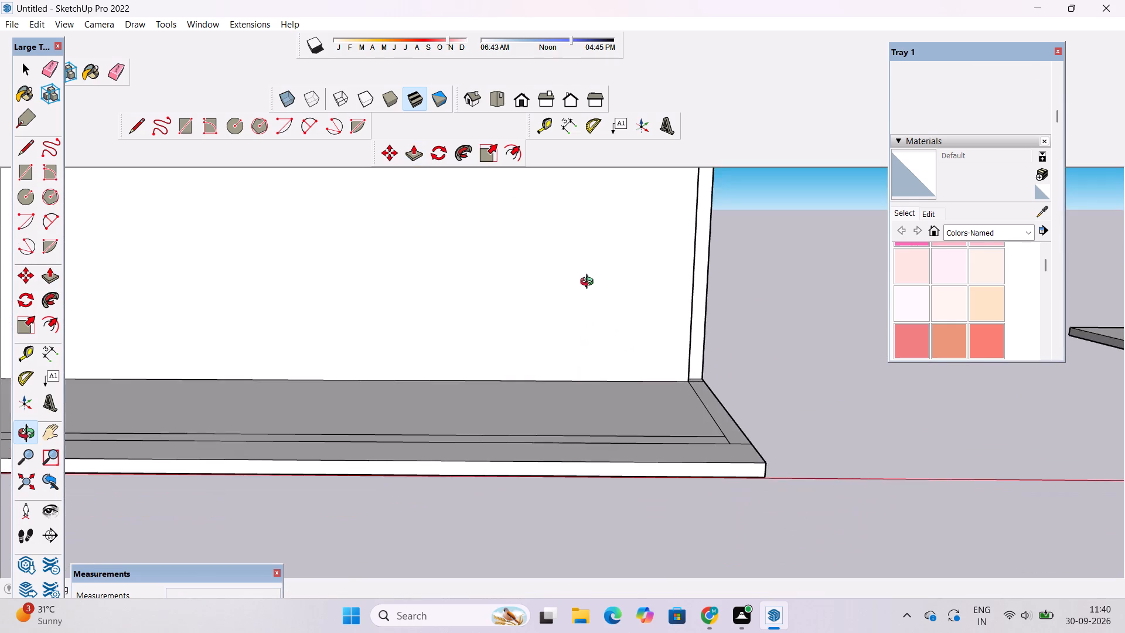
{"action": "scroll", "coordinate": [554, 325], "scroll_direction": "down", "scroll_amount": 11}
{"action": "left_click_drag", "start_coordinate": [547, 338], "coordinate": [588, 264]}
{"action": "scroll", "coordinate": [588, 263], "scroll_direction": "up", "scroll_amount": 10}
{"action": "left_click_drag", "start_coordinate": [551, 319], "coordinate": [553, 299]}
{"action": "key", "text": "p"}
{"action": "scroll", "coordinate": [497, 324], "scroll_direction": "down", "scroll_amount": 4}
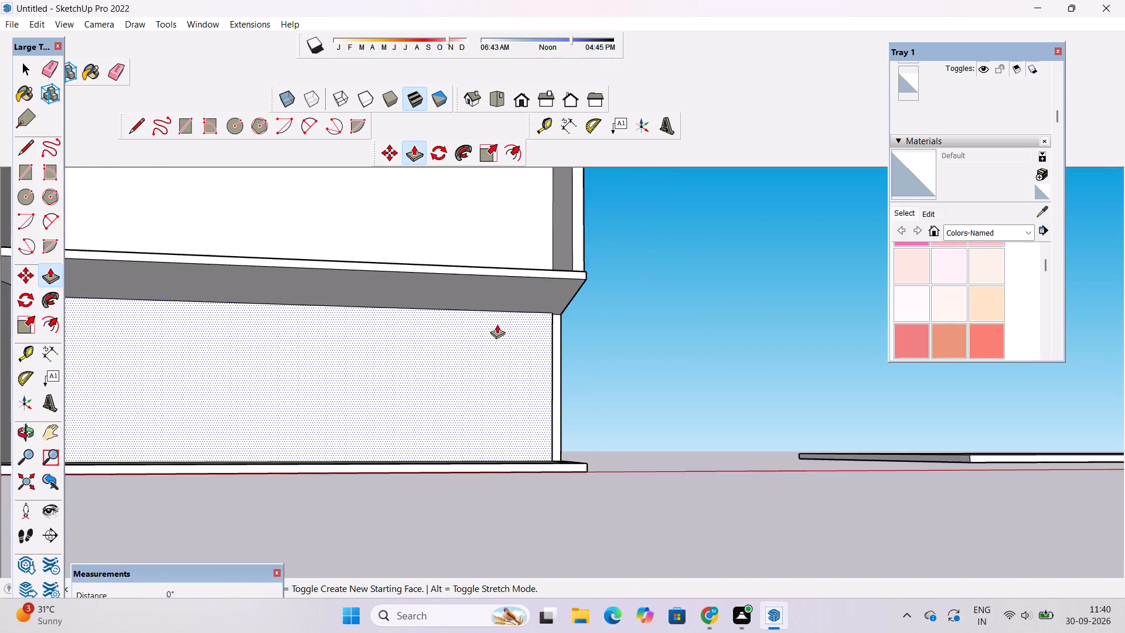
{"action": "scroll", "coordinate": [497, 324], "scroll_direction": "down", "scroll_amount": 2}
{"action": "scroll", "coordinate": [507, 391], "scroll_direction": "up", "scroll_amount": 5}
{"action": "scroll", "coordinate": [500, 452], "scroll_direction": "up", "scroll_amount": 3}
{"action": "scroll", "coordinate": [543, 524], "scroll_direction": "up", "scroll_amount": 6}
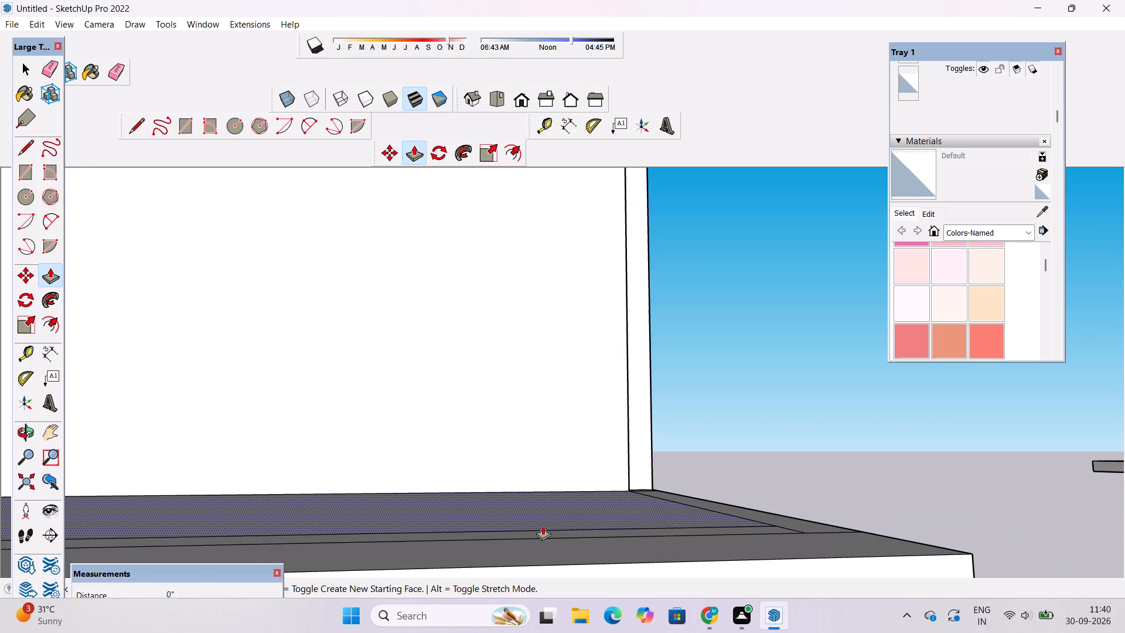
{"action": "left_click", "coordinate": [542, 532]}
{"action": "scroll", "coordinate": [553, 459], "scroll_direction": "down", "scroll_amount": 10}
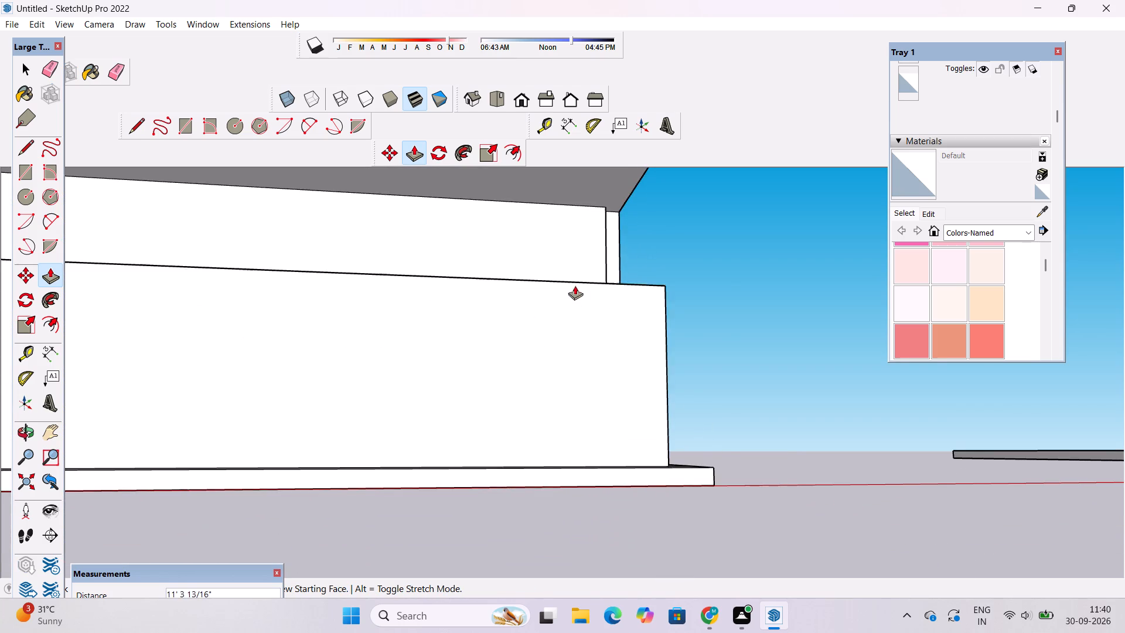
{"action": "scroll", "coordinate": [575, 285], "scroll_direction": "up", "scroll_amount": 5}
{"action": "scroll", "coordinate": [537, 261], "scroll_direction": "down", "scroll_amount": 6}
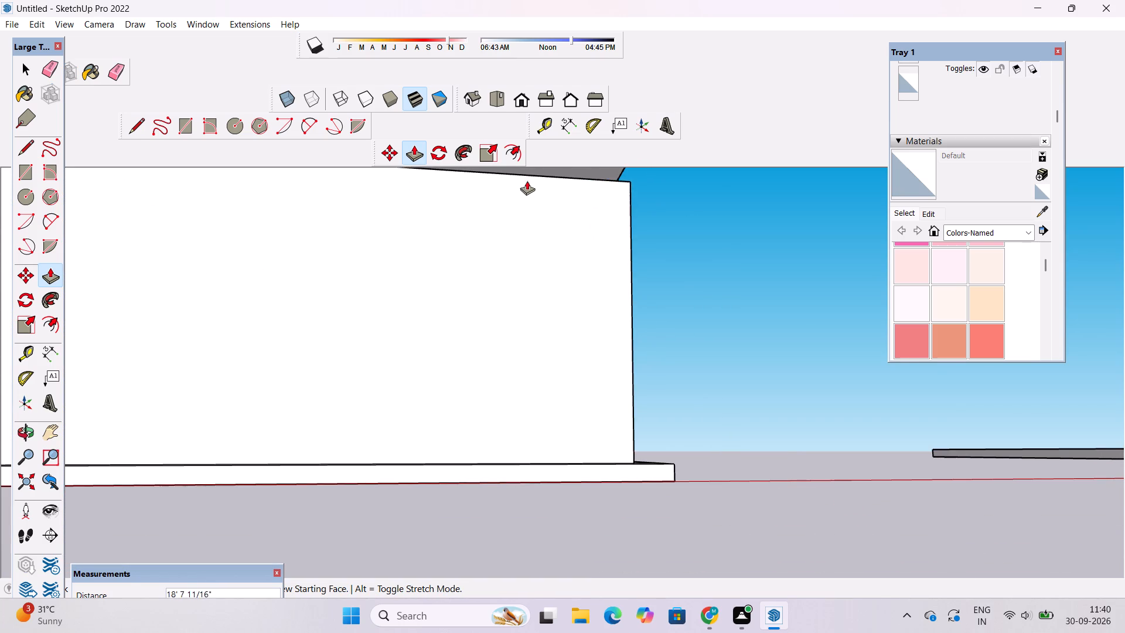
{"action": "scroll", "coordinate": [496, 266], "scroll_direction": "down", "scroll_amount": 10}
{"action": "scroll", "coordinate": [491, 253], "scroll_direction": "up", "scroll_amount": 8}
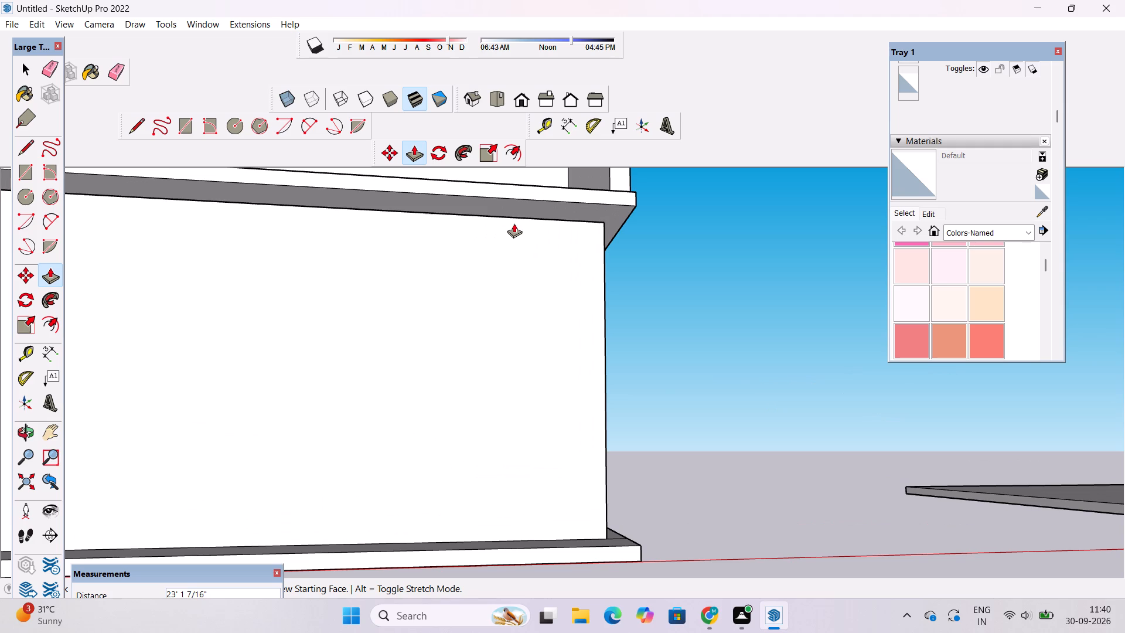
{"action": "left_click", "coordinate": [615, 227]}
{"action": "key", "text": "o"}
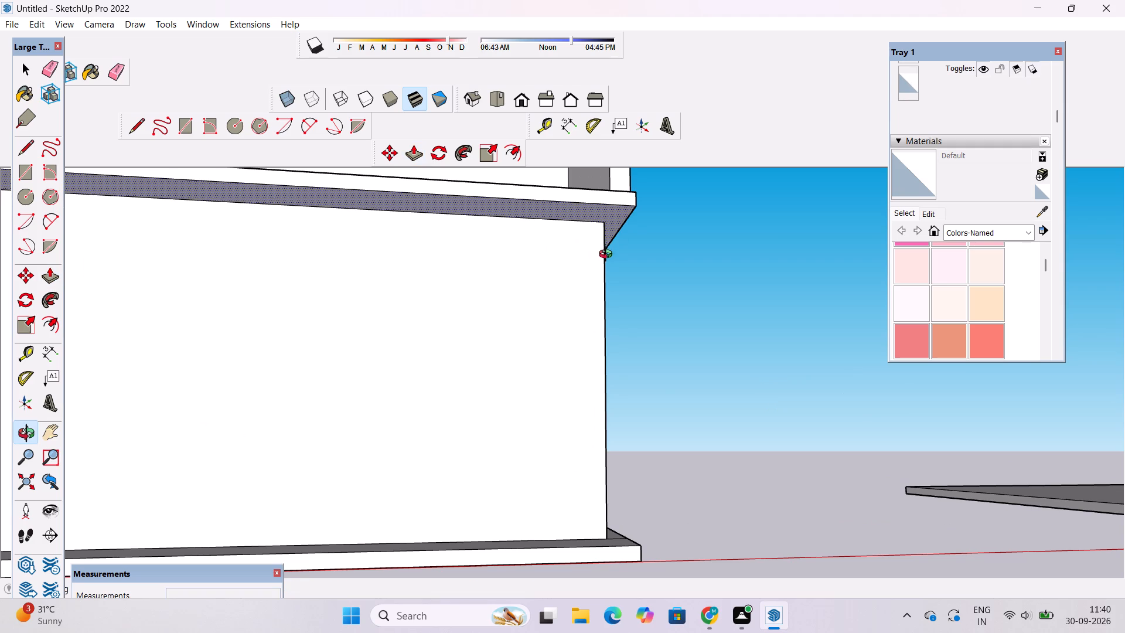
Examine the new ground-floor front wall and its ends from the front, the sides and above.
{"action": "scroll", "coordinate": [647, 305], "scroll_direction": "down", "scroll_amount": 6}
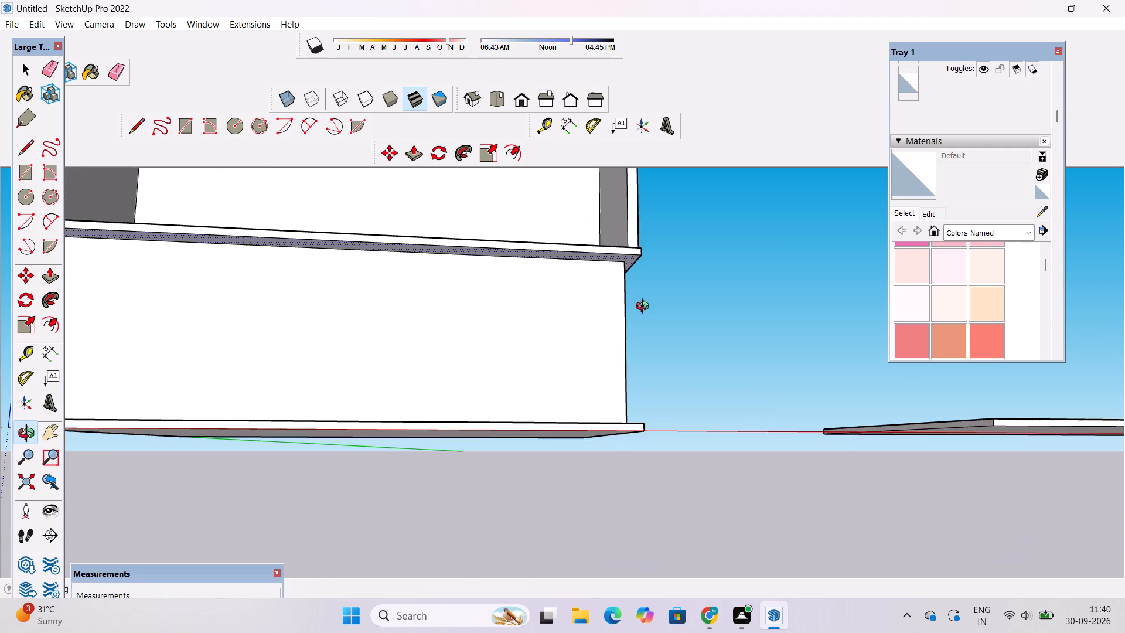
{"action": "left_click_drag", "start_coordinate": [661, 289], "coordinate": [507, 441]}
{"action": "scroll", "coordinate": [499, 431], "scroll_direction": "down", "scroll_amount": 5}
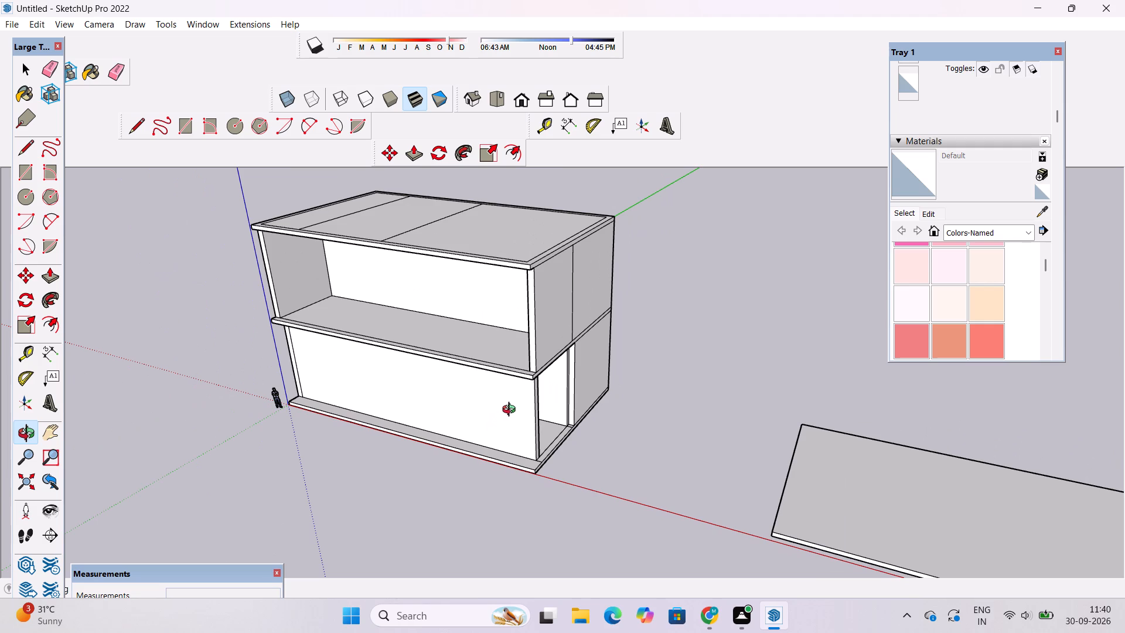
{"action": "scroll", "coordinate": [519, 411], "scroll_direction": "down", "scroll_amount": 1}
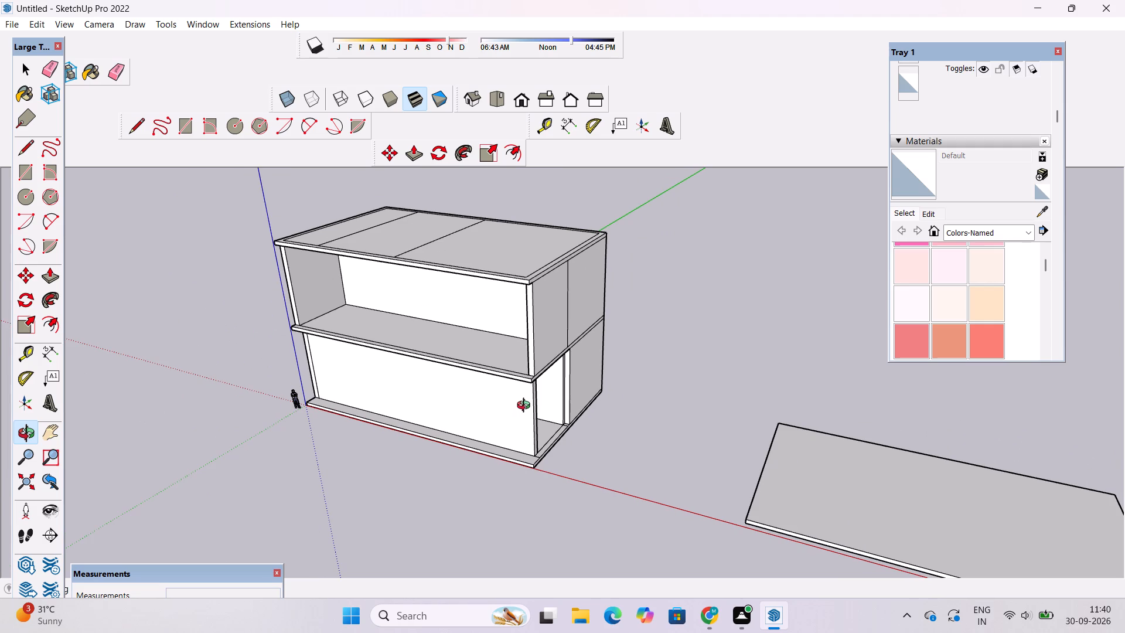
{"action": "scroll", "coordinate": [516, 412], "scroll_direction": "up", "scroll_amount": 5}
{"action": "left_click_drag", "start_coordinate": [421, 417], "coordinate": [686, 382]}
{"action": "left_click_drag", "start_coordinate": [647, 399], "coordinate": [691, 401]}
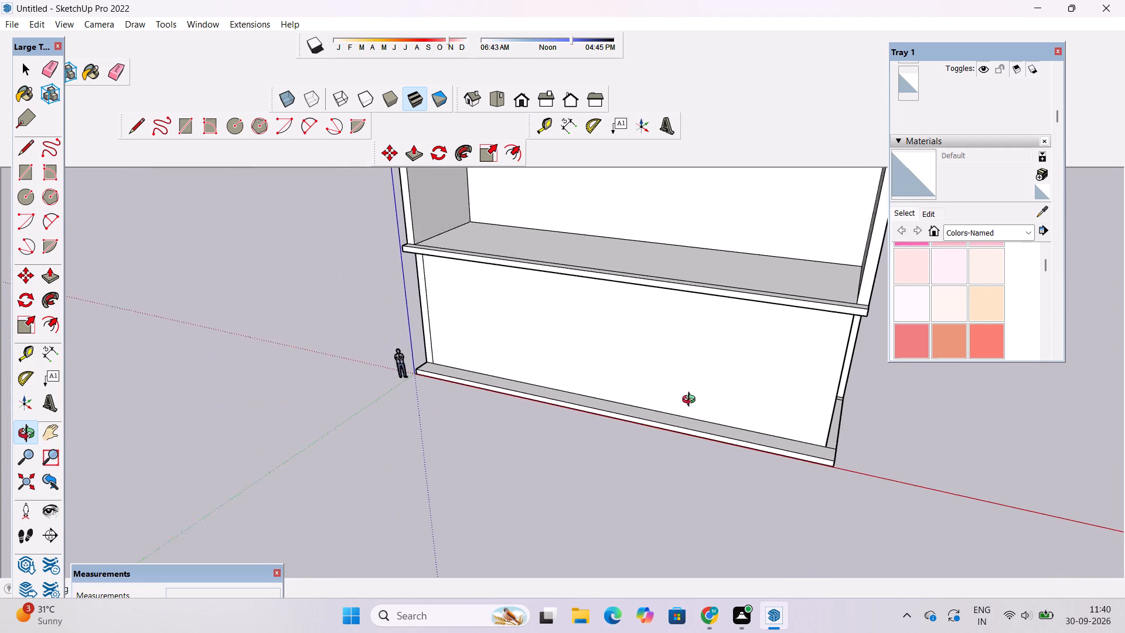
{"action": "left_click_drag", "start_coordinate": [691, 401], "coordinate": [751, 408]}
{"action": "left_click_drag", "start_coordinate": [747, 403], "coordinate": [670, 415]}
{"action": "scroll", "coordinate": [669, 415], "scroll_direction": "down", "scroll_amount": 4}
{"action": "left_click_drag", "start_coordinate": [602, 403], "coordinate": [647, 433], "text": "shift"}
{"action": "left_click_drag", "start_coordinate": [646, 434], "coordinate": [681, 417]}
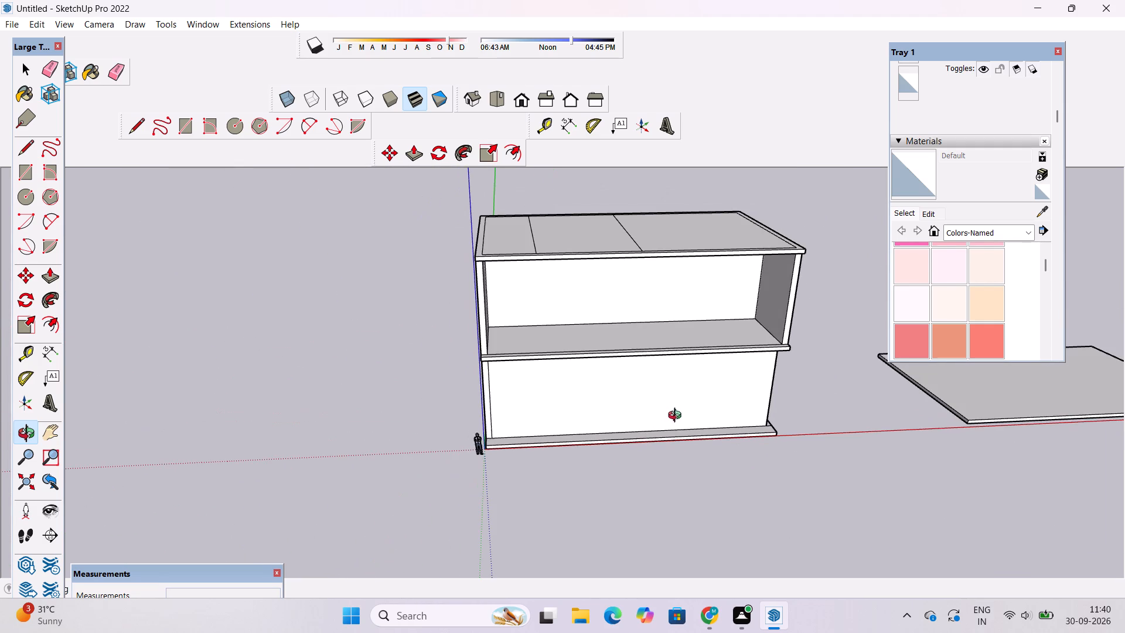
{"action": "scroll", "coordinate": [657, 401], "scroll_direction": "up", "scroll_amount": 4}
{"action": "scroll", "coordinate": [657, 401], "scroll_direction": "down", "scroll_amount": 4}
{"action": "scroll", "coordinate": [657, 401], "scroll_direction": "up", "scroll_amount": 2}
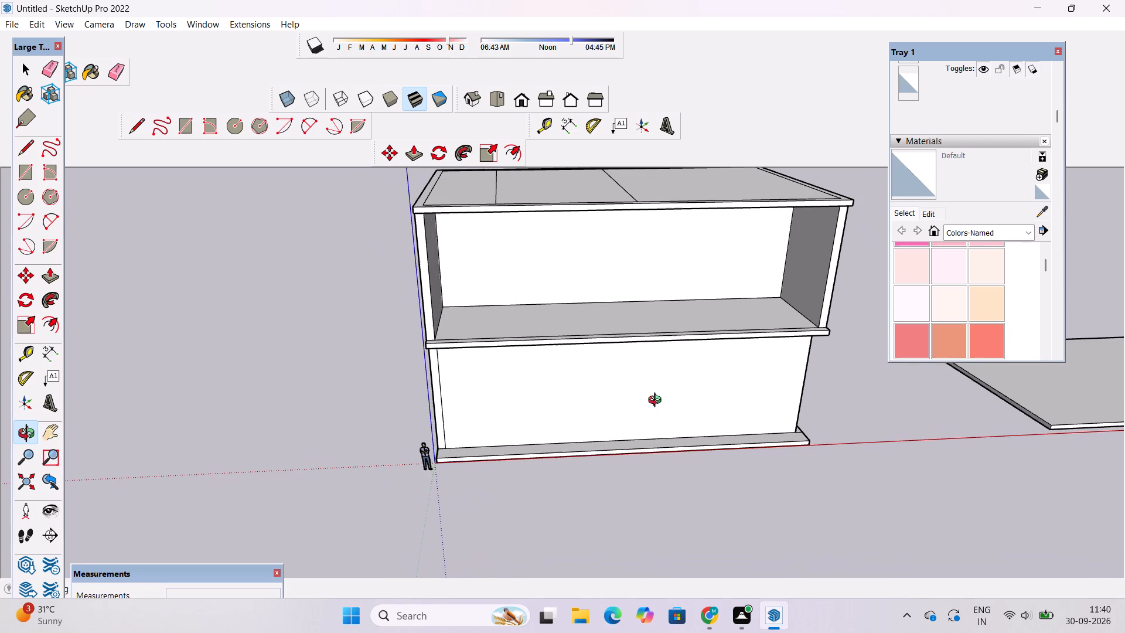
{"action": "scroll", "coordinate": [637, 423], "scroll_direction": "down", "scroll_amount": 2}
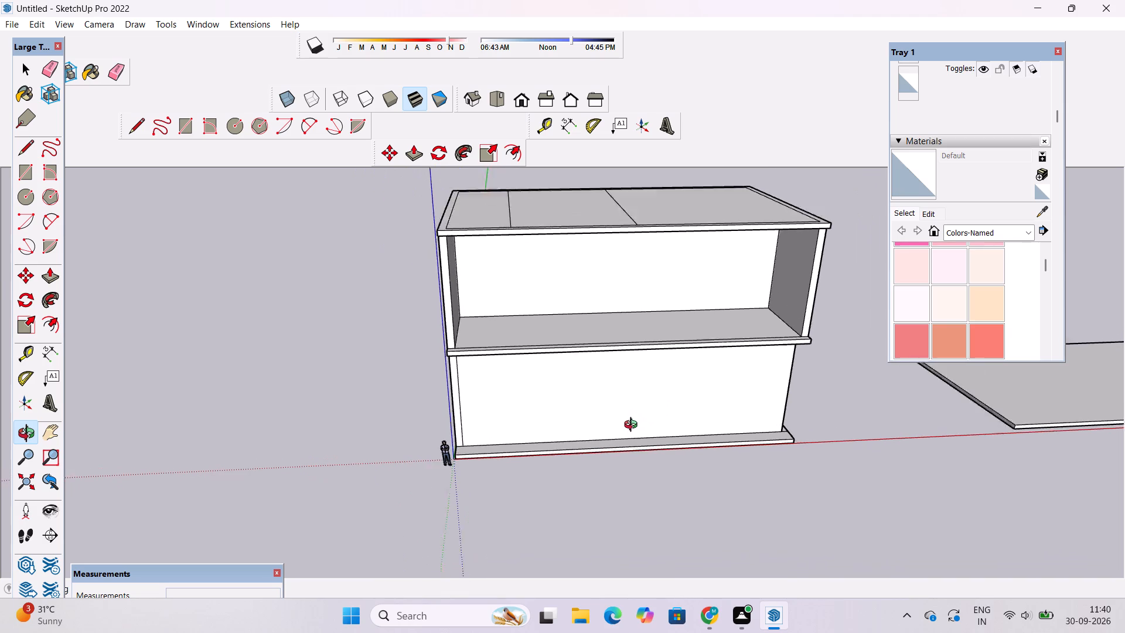
{"action": "scroll", "coordinate": [633, 426], "scroll_direction": "down", "scroll_amount": 6}
{"action": "left_click_drag", "start_coordinate": [632, 426], "coordinate": [658, 524]}
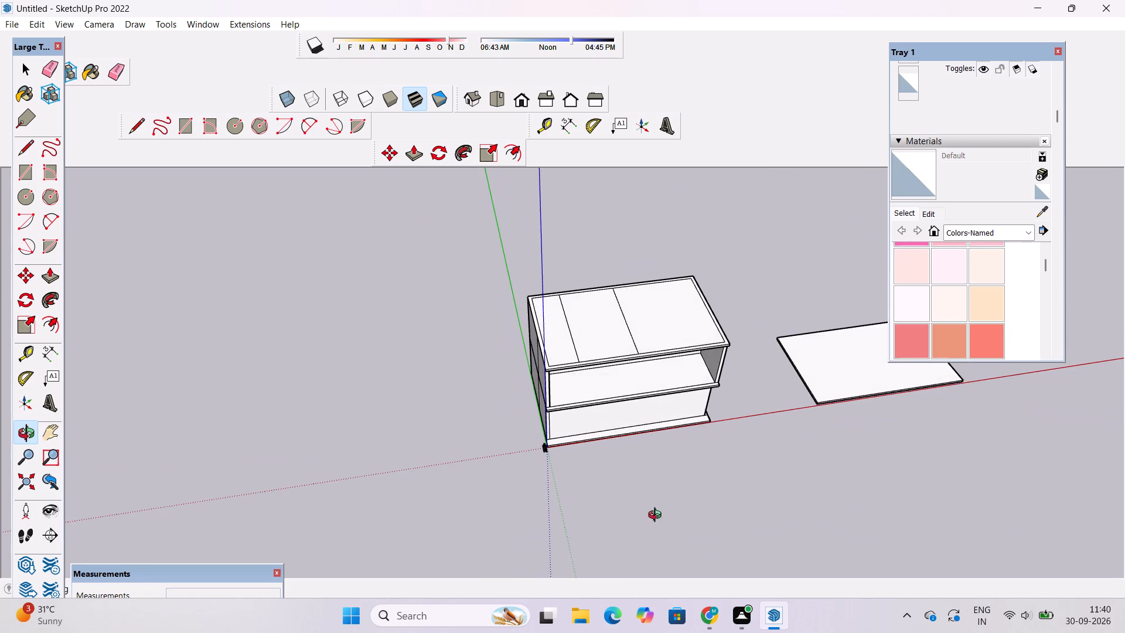
Undo the Push/Pull that raised the ground-floor front wall.
{"action": "scroll", "coordinate": [599, 430], "scroll_direction": "up", "scroll_amount": 10}
{"action": "key", "text": "ctrl+z"}
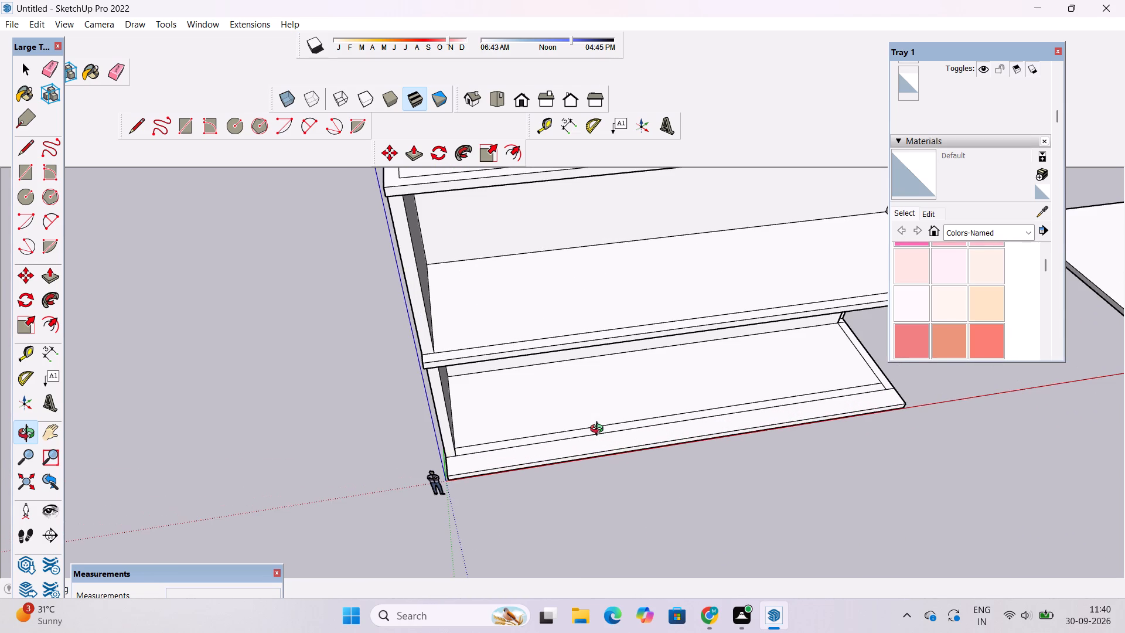
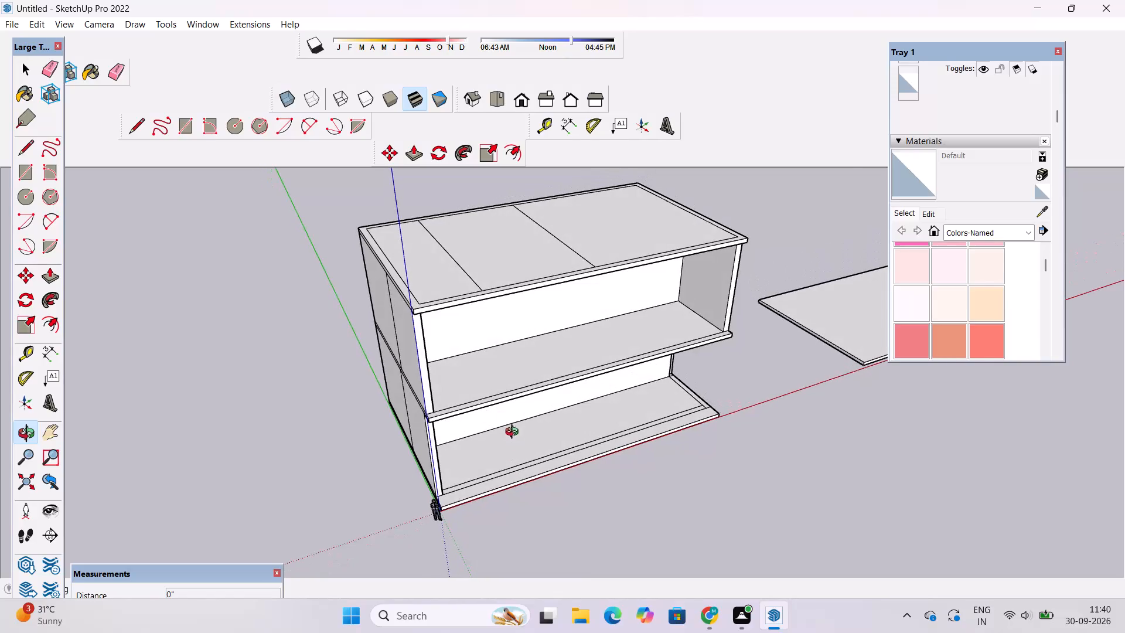
Examine the narrow strip along the ground-floor slab's front and its ends from several angles.
{"action": "scroll", "coordinate": [506, 408], "scroll_direction": "up", "scroll_amount": 4}
{"action": "left_click_drag", "start_coordinate": [505, 407], "coordinate": [501, 420], "text": "shift"}
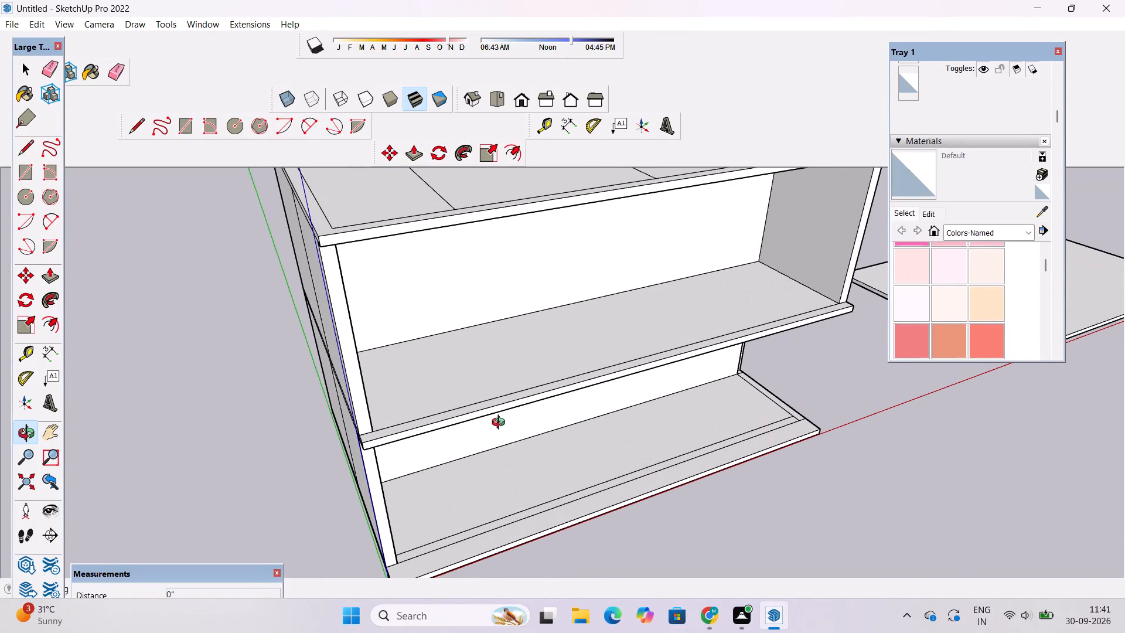
{"action": "scroll", "coordinate": [501, 424], "scroll_direction": "up", "scroll_amount": 4}
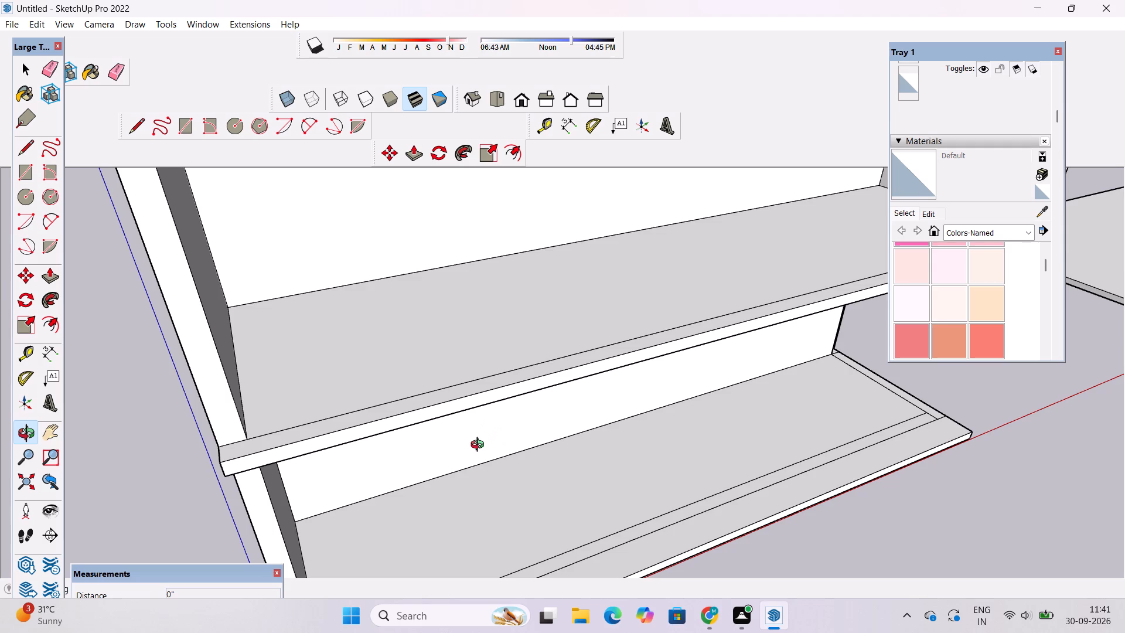
{"action": "scroll", "coordinate": [477, 444], "scroll_direction": "down", "scroll_amount": 5}
{"action": "left_click_drag", "start_coordinate": [471, 454], "coordinate": [443, 343], "text": "shift"}
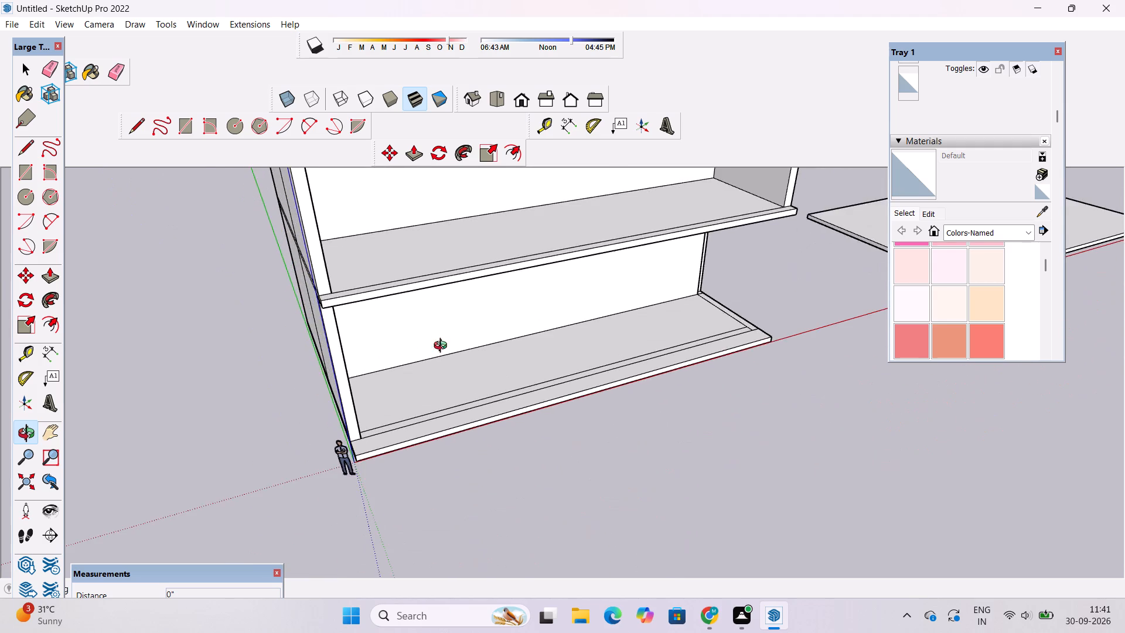
{"action": "scroll", "coordinate": [471, 390], "scroll_direction": "up", "scroll_amount": 4}
{"action": "scroll", "coordinate": [472, 390], "scroll_direction": "down", "scroll_amount": 5}
{"action": "left_click_drag", "start_coordinate": [506, 401], "coordinate": [477, 353]}
{"action": "left_click_drag", "start_coordinate": [466, 356], "coordinate": [442, 366], "text": "shift"}
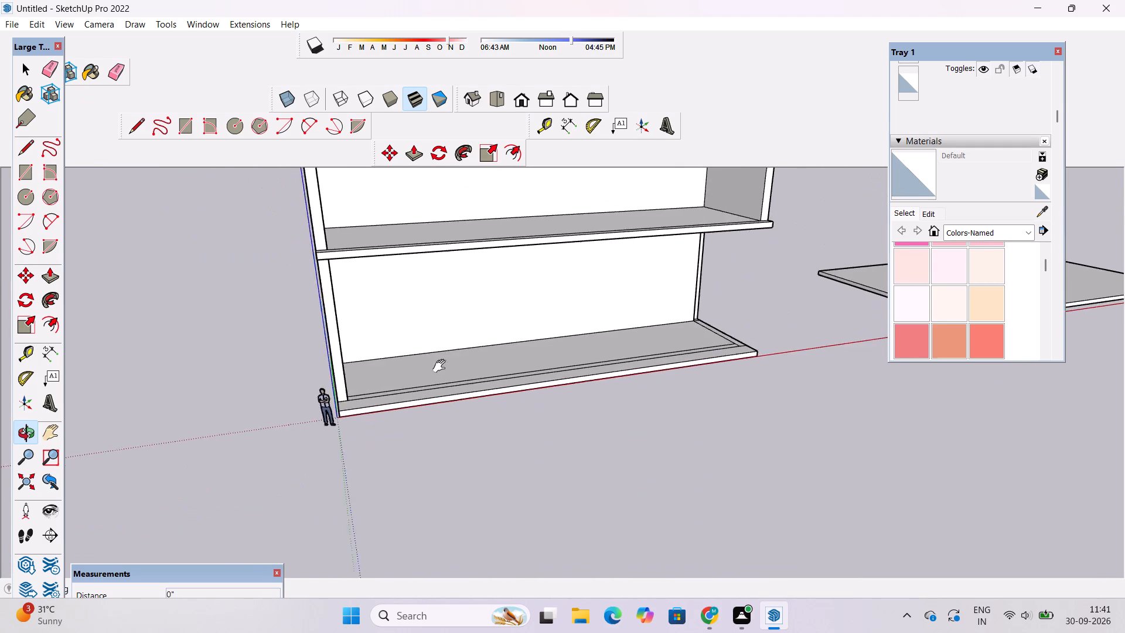
{"action": "left_click_drag", "start_coordinate": [442, 366], "coordinate": [389, 401], "text": "shift"}
{"action": "scroll", "coordinate": [294, 438], "scroll_direction": "up", "scroll_amount": 4}
{"action": "scroll", "coordinate": [294, 438], "scroll_direction": "down", "scroll_amount": 1}
{"action": "left_click_drag", "start_coordinate": [301, 438], "coordinate": [371, 446], "text": "shift"}
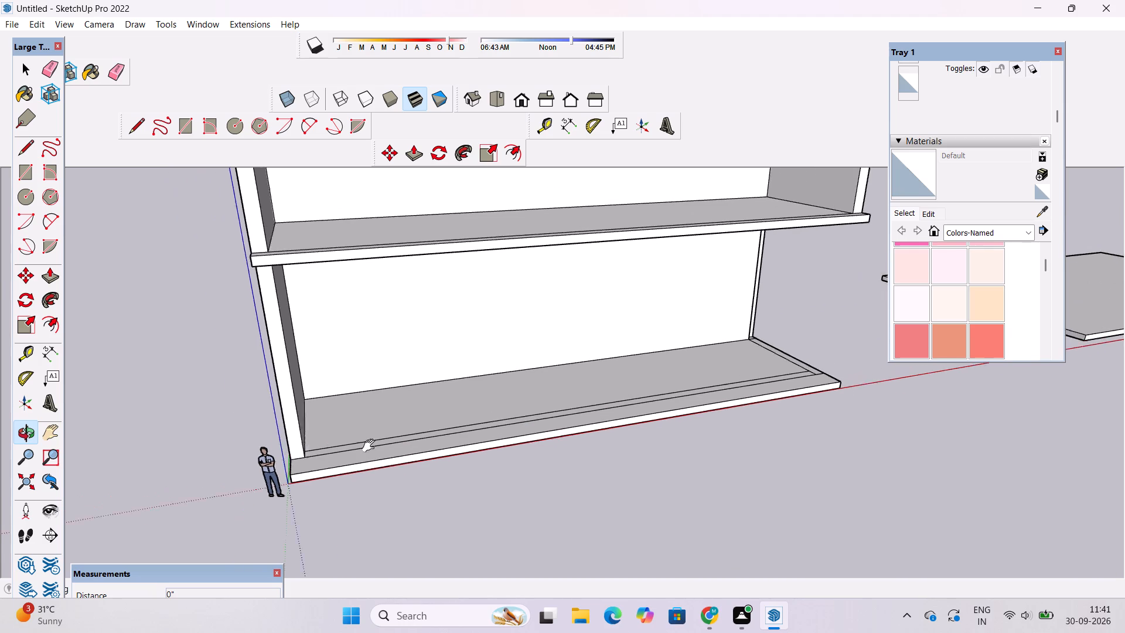
{"action": "left_click_drag", "start_coordinate": [371, 446], "coordinate": [391, 447], "text": "shift"}
{"action": "scroll", "coordinate": [295, 460], "scroll_direction": "up", "scroll_amount": 4}
{"action": "left_click_drag", "start_coordinate": [397, 458], "coordinate": [261, 482], "text": "shift"}
{"action": "left_click_drag", "start_coordinate": [275, 486], "coordinate": [253, 539]}
{"action": "scroll", "coordinate": [252, 533], "scroll_direction": "down", "scroll_amount": 6}
{"action": "left_click_drag", "start_coordinate": [337, 506], "coordinate": [312, 498], "text": "shift"}
{"action": "left_click_drag", "start_coordinate": [311, 498], "coordinate": [293, 468]}
Place a Tape Measure guide across the ground-floor slab, 36' from the inner face of the side wall near the origin.
{"action": "key", "text": "t"}
{"action": "scroll", "coordinate": [274, 477], "scroll_direction": "up", "scroll_amount": 4}
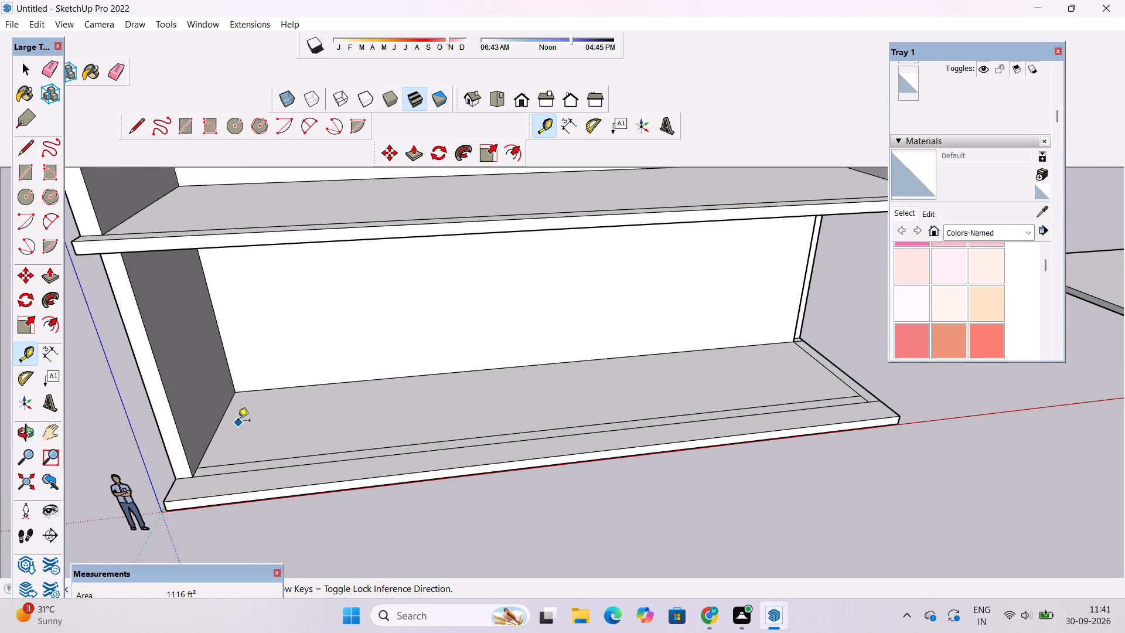
{"action": "left_click", "coordinate": [224, 425]}
{"action": "scroll", "coordinate": [269, 432], "scroll_direction": "down", "scroll_amount": 6}
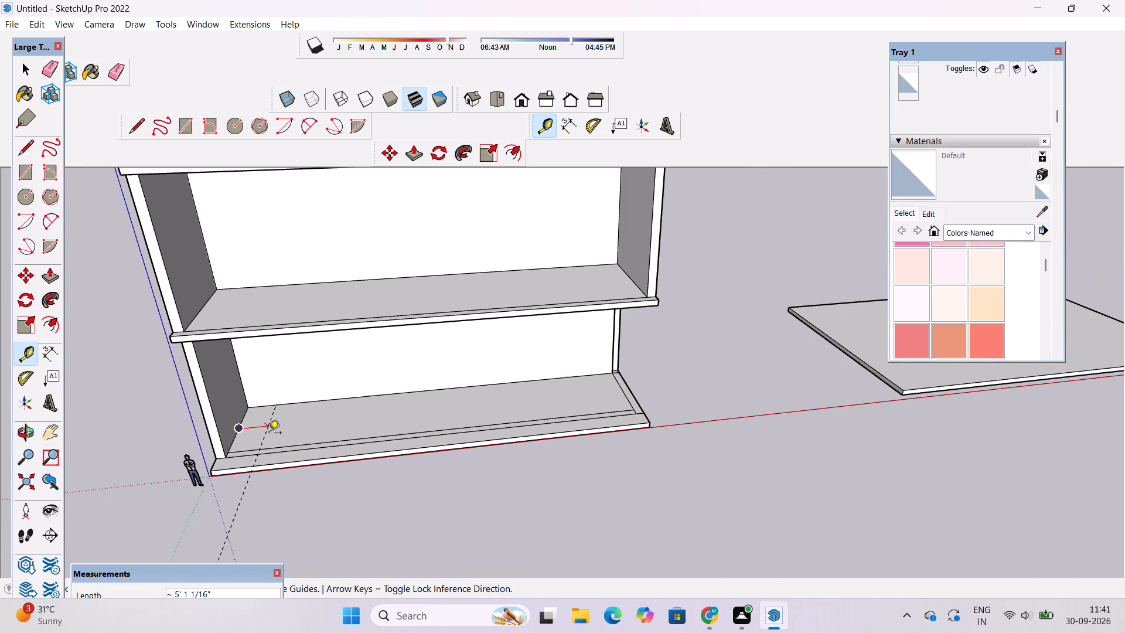
{"action": "scroll", "coordinate": [269, 434], "scroll_direction": "down", "scroll_amount": 7}
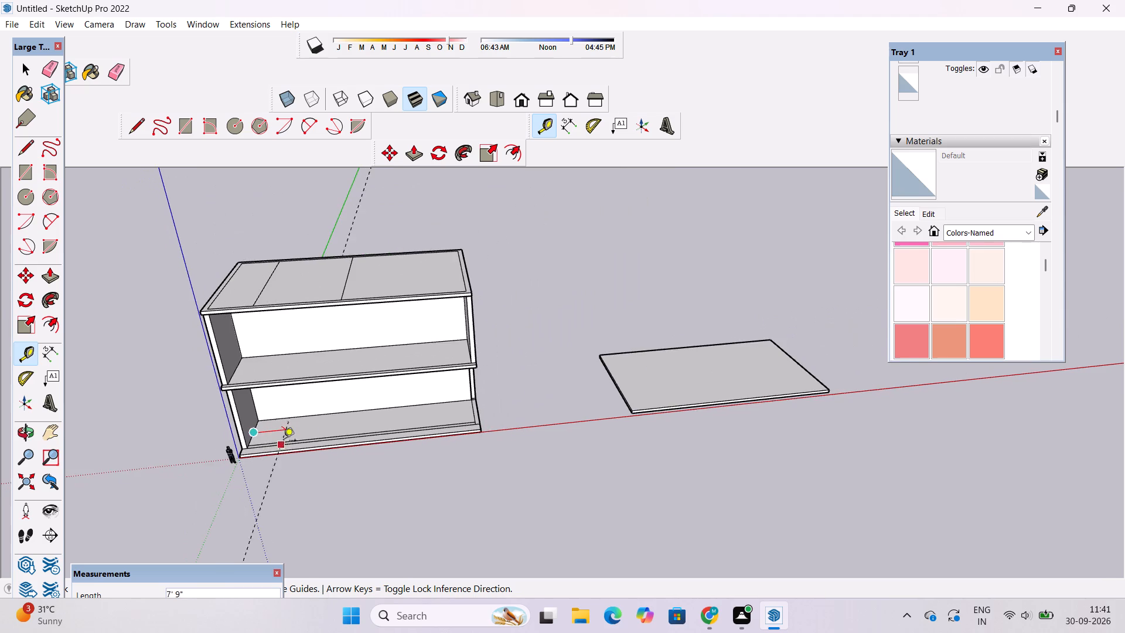
{"action": "scroll", "coordinate": [306, 445], "scroll_direction": "up", "scroll_amount": 9}
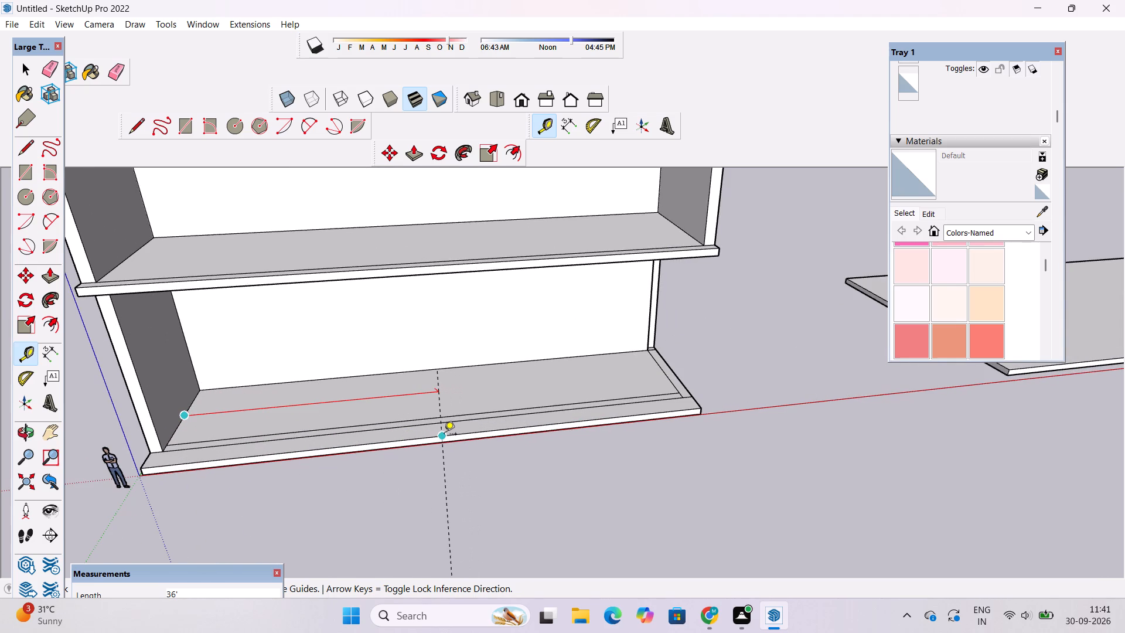
{"action": "left_click", "coordinate": [444, 435]}
{"action": "scroll", "coordinate": [443, 440], "scroll_direction": "up", "scroll_amount": 4}
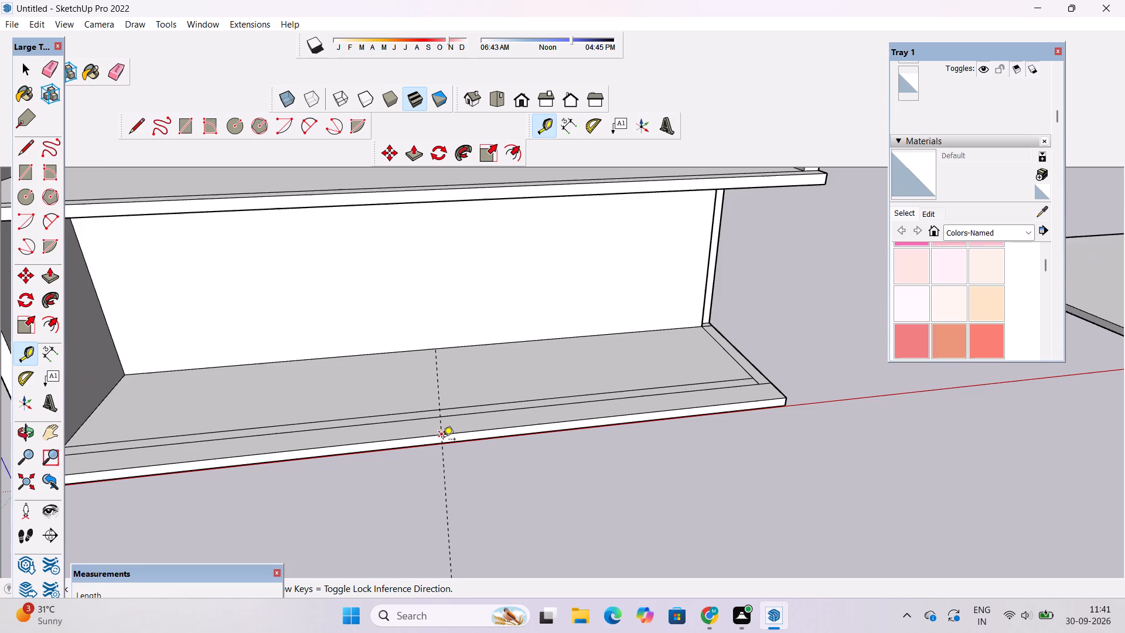
Draw a 1' 6" line across the narrow front strip along the guide, splitting the strip in two.
{"action": "left_click", "coordinate": [142, 132]}
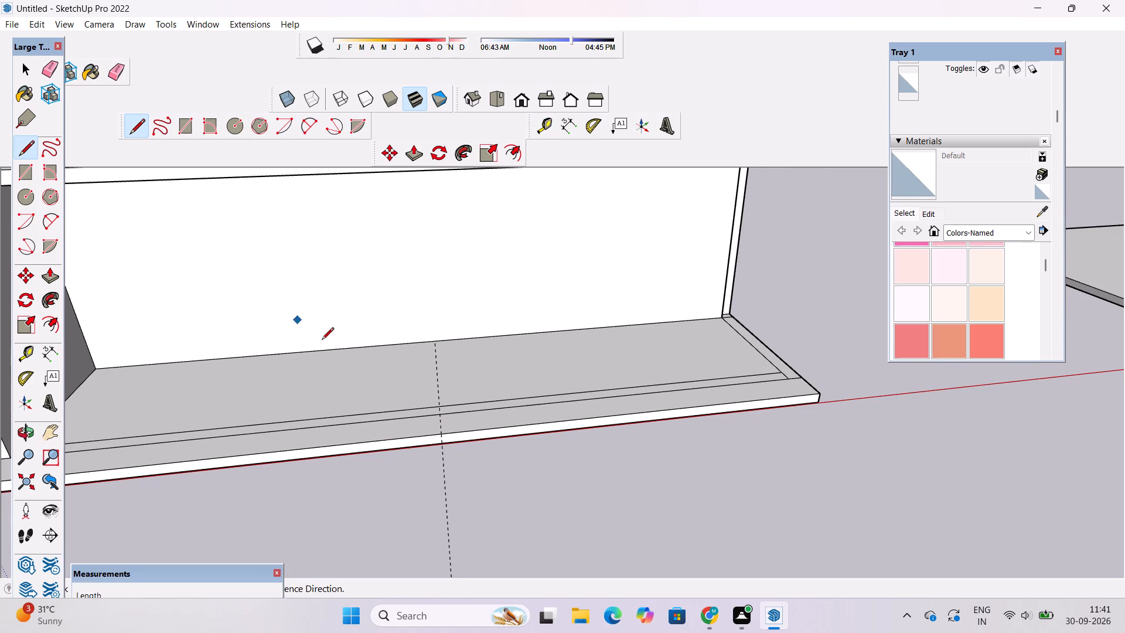
{"action": "scroll", "coordinate": [396, 401], "scroll_direction": "up", "scroll_amount": 1}
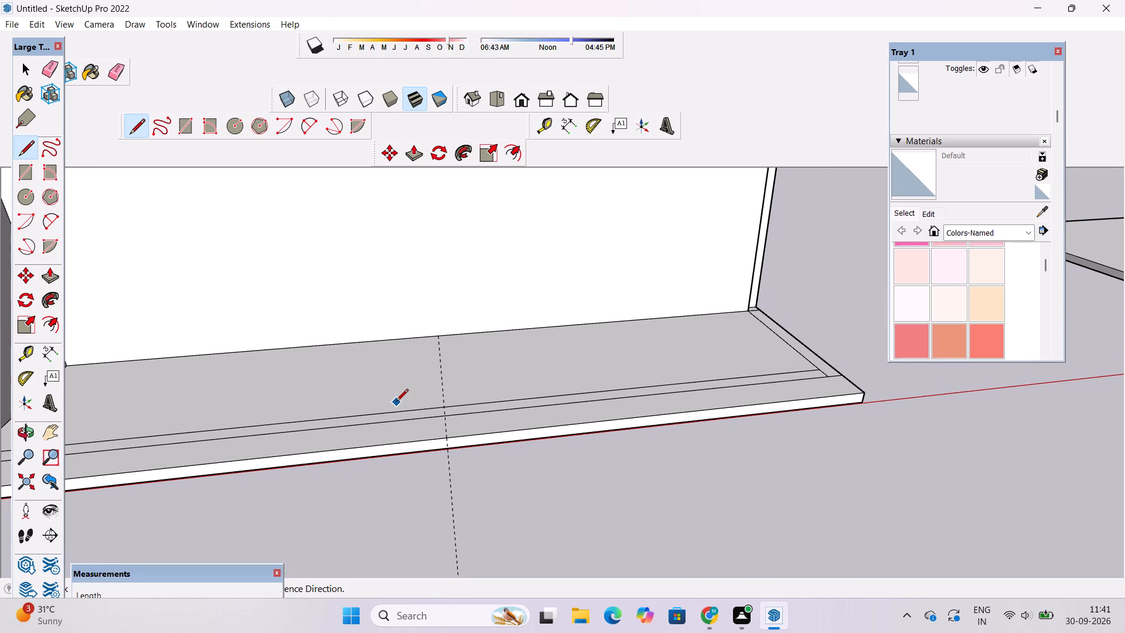
{"action": "scroll", "coordinate": [451, 378], "scroll_direction": "up", "scroll_amount": 16}
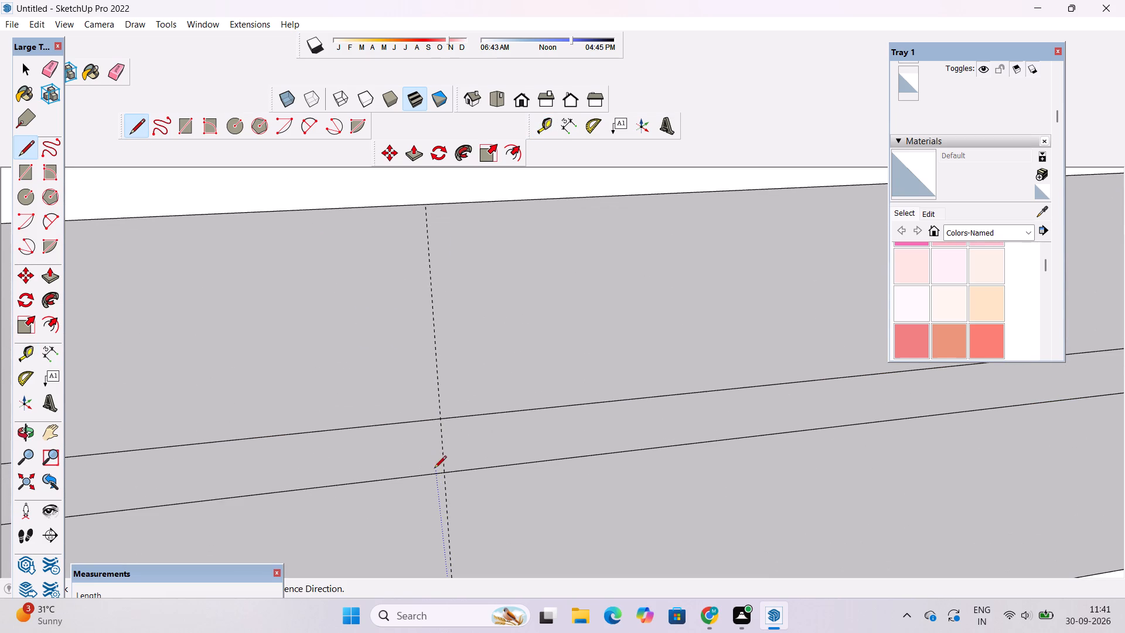
{"action": "left_click", "coordinate": [444, 473]}
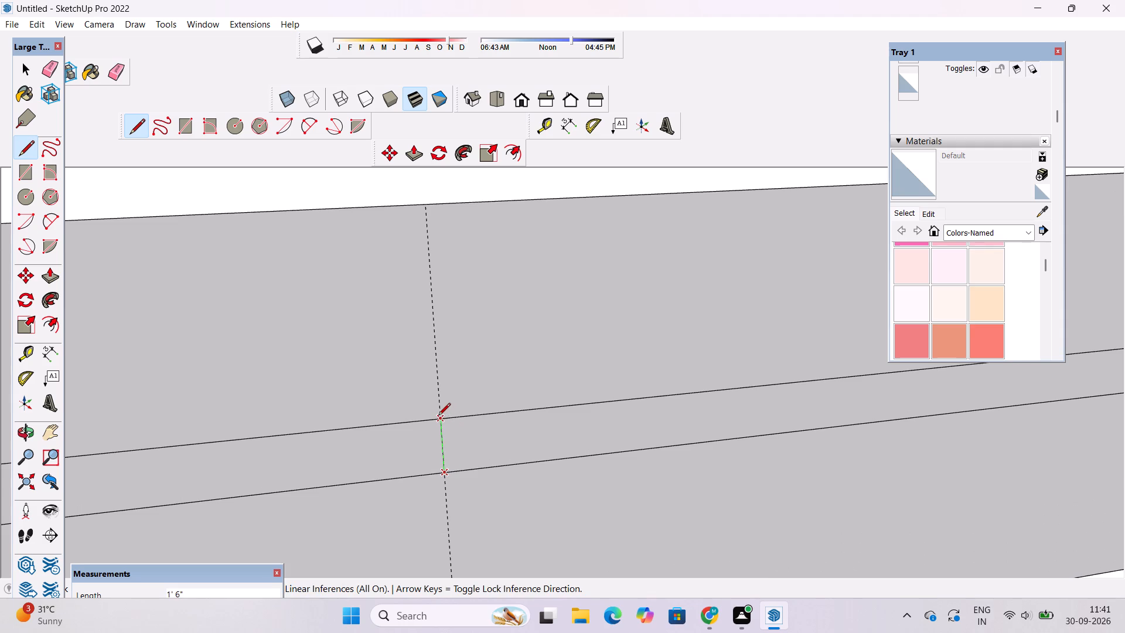
{"action": "left_click", "coordinate": [438, 416]}
{"action": "scroll", "coordinate": [438, 428], "scroll_direction": "down", "scroll_amount": 4}
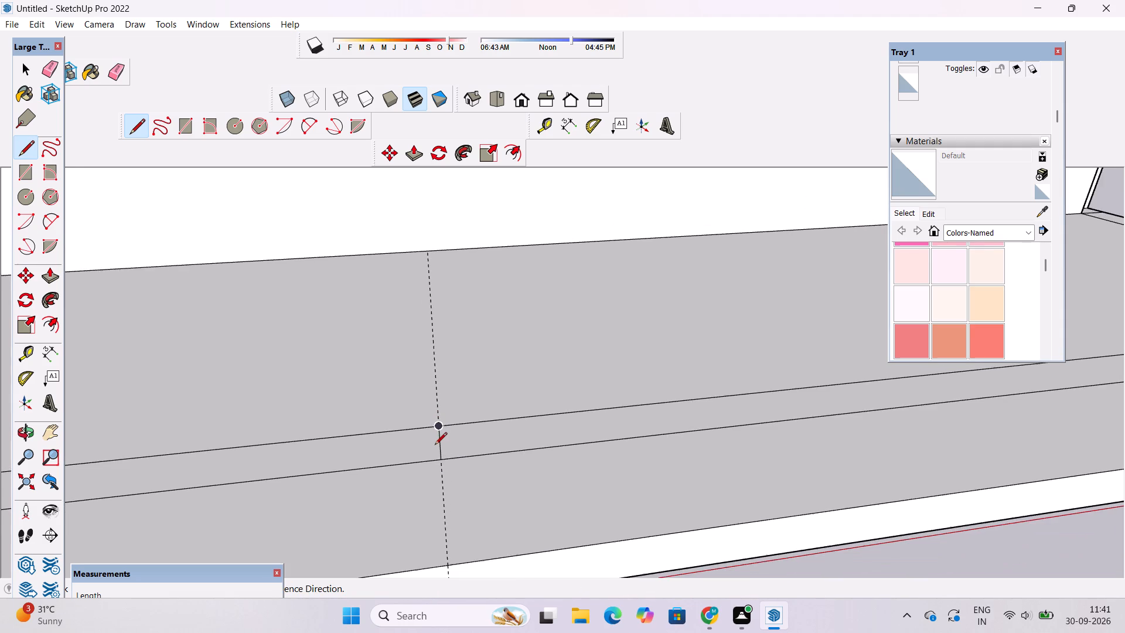
{"action": "scroll", "coordinate": [435, 445], "scroll_direction": "down", "scroll_amount": 14}
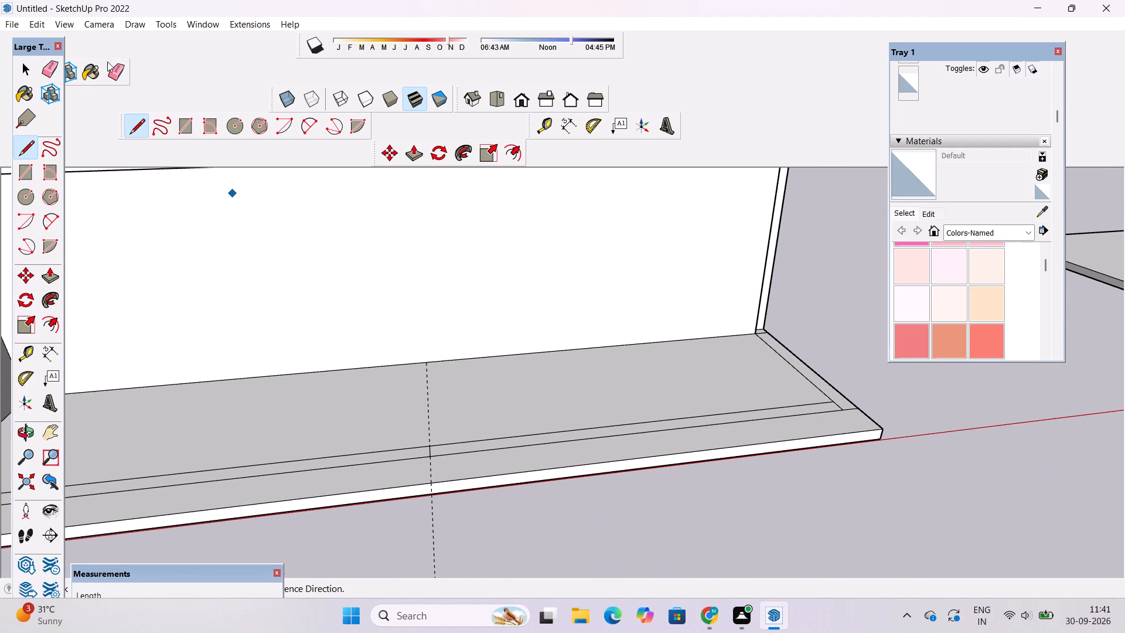
Erase the guide crossing the ground-floor slab, keeping the dividing line on the strip.
{"action": "left_click", "coordinate": [112, 68]}
{"action": "left_click_drag", "start_coordinate": [445, 401], "coordinate": [417, 411]}
{"action": "left_click_drag", "start_coordinate": [456, 397], "coordinate": [441, 403]}
{"action": "double_click", "coordinate": [427, 413]}
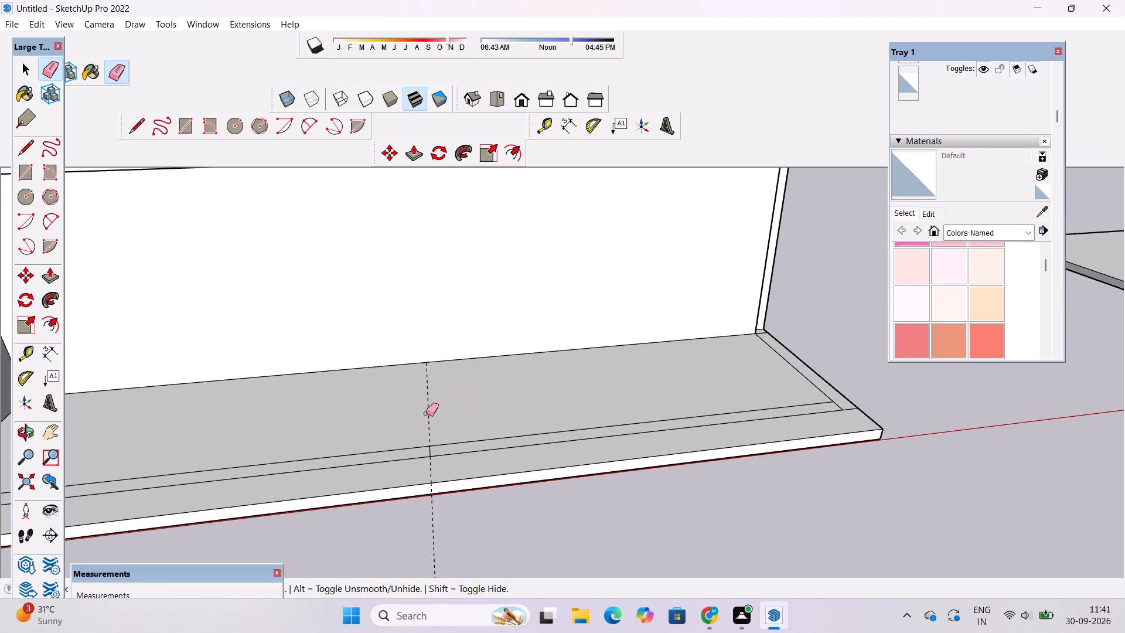
{"action": "left_click_drag", "start_coordinate": [439, 398], "coordinate": [430, 407]}
{"action": "left_click_drag", "start_coordinate": [430, 407], "coordinate": [424, 416]}
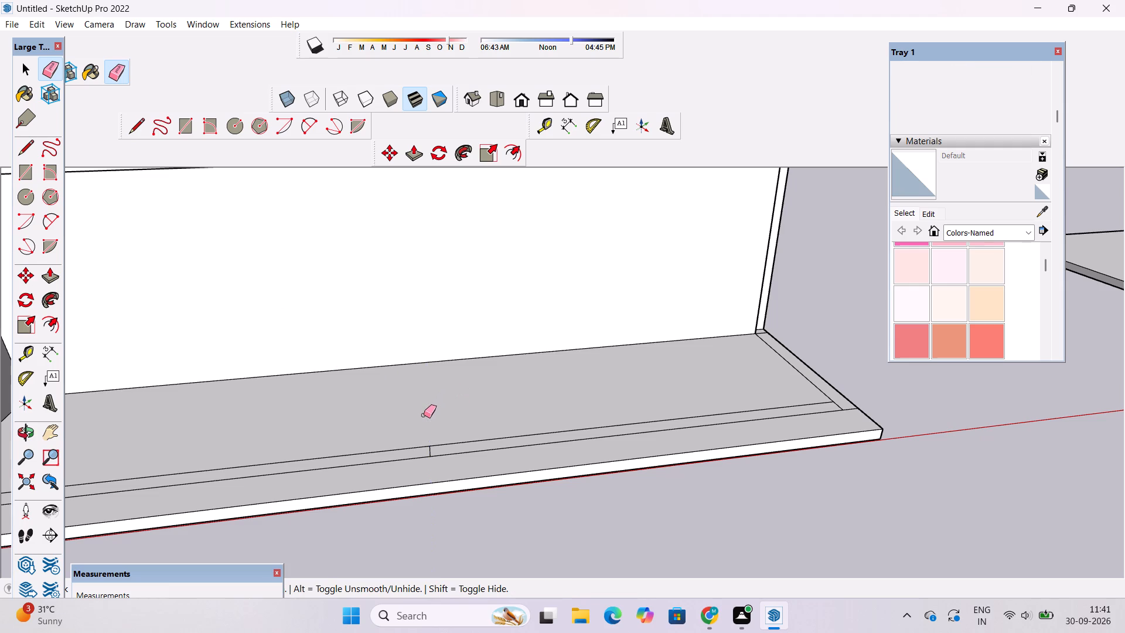
Examine the divided front strip and the open ground floor from the front, below and above.
{"action": "type", "text": "ol"}
{"action": "scroll", "coordinate": [424, 412], "scroll_direction": "down", "scroll_amount": 4}
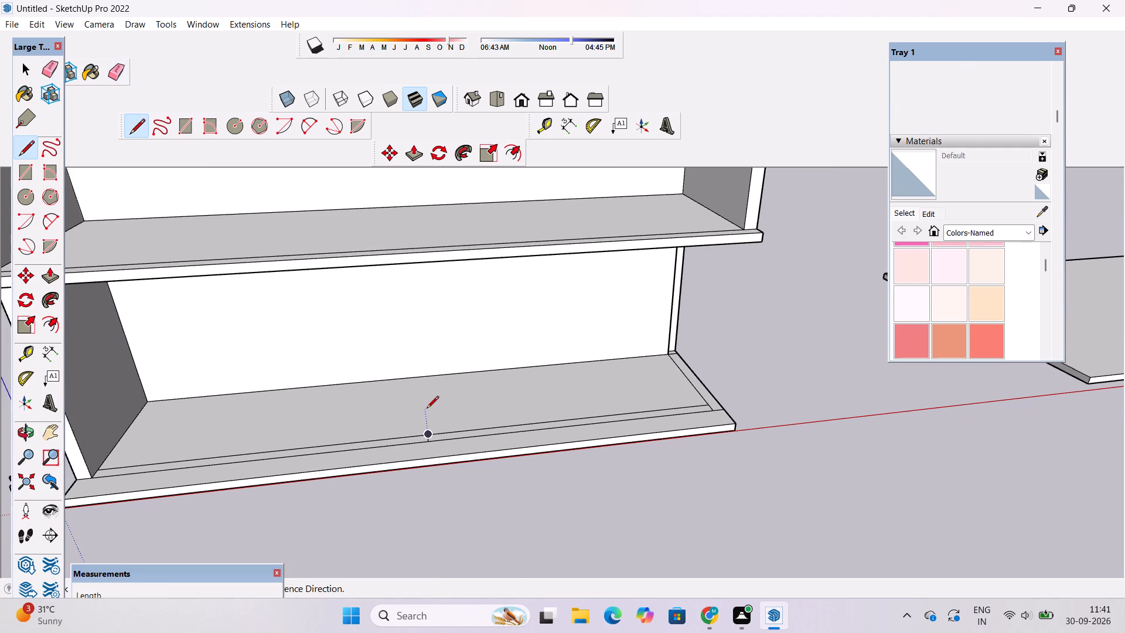
{"action": "key", "text": "o"}
{"action": "scroll", "coordinate": [417, 373], "scroll_direction": "down", "scroll_amount": 7}
{"action": "left_click_drag", "start_coordinate": [411, 382], "coordinate": [594, 328], "text": "shift"}
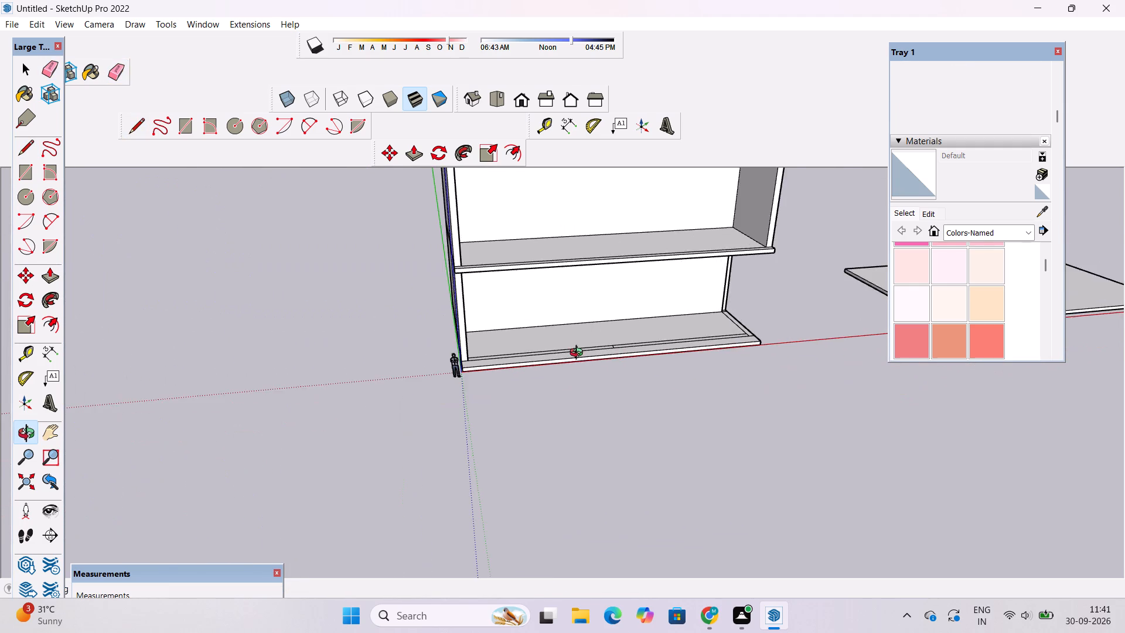
{"action": "scroll", "coordinate": [579, 354], "scroll_direction": "up", "scroll_amount": 3}
{"action": "left_click_drag", "start_coordinate": [579, 350], "coordinate": [402, 414]}
{"action": "left_click_drag", "start_coordinate": [301, 432], "coordinate": [355, 400]}
{"action": "scroll", "coordinate": [356, 400], "scroll_direction": "down", "scroll_amount": 4}
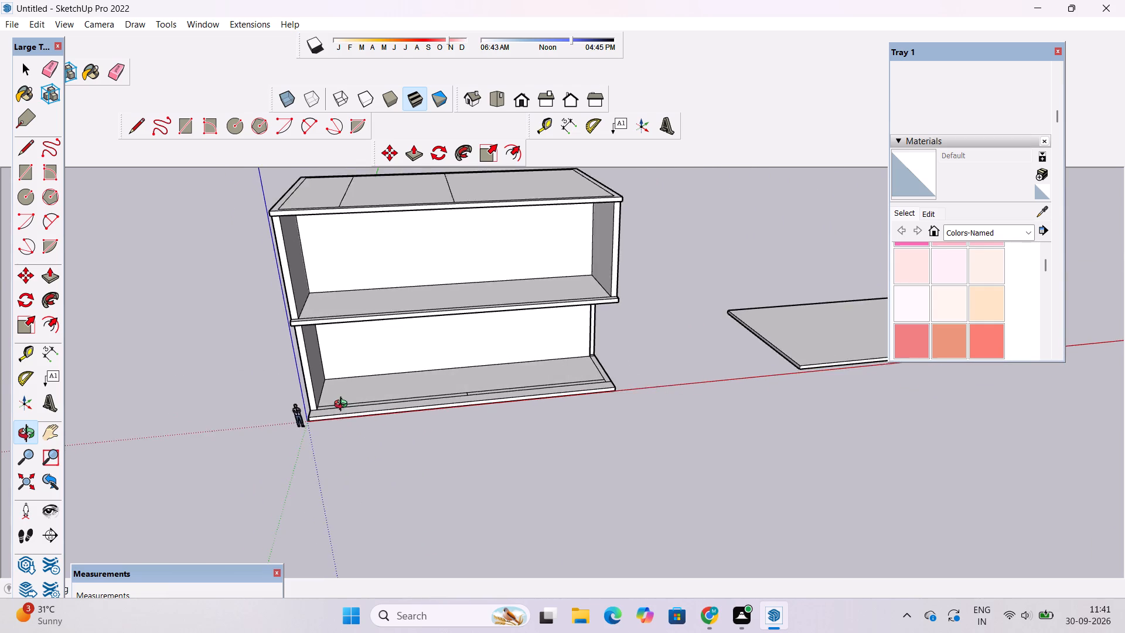
{"action": "scroll", "coordinate": [343, 406], "scroll_direction": "up", "scroll_amount": 6}
{"action": "left_click_drag", "start_coordinate": [345, 404], "coordinate": [372, 441], "text": "shift"}
{"action": "left_click_drag", "start_coordinate": [372, 443], "coordinate": [370, 333]}
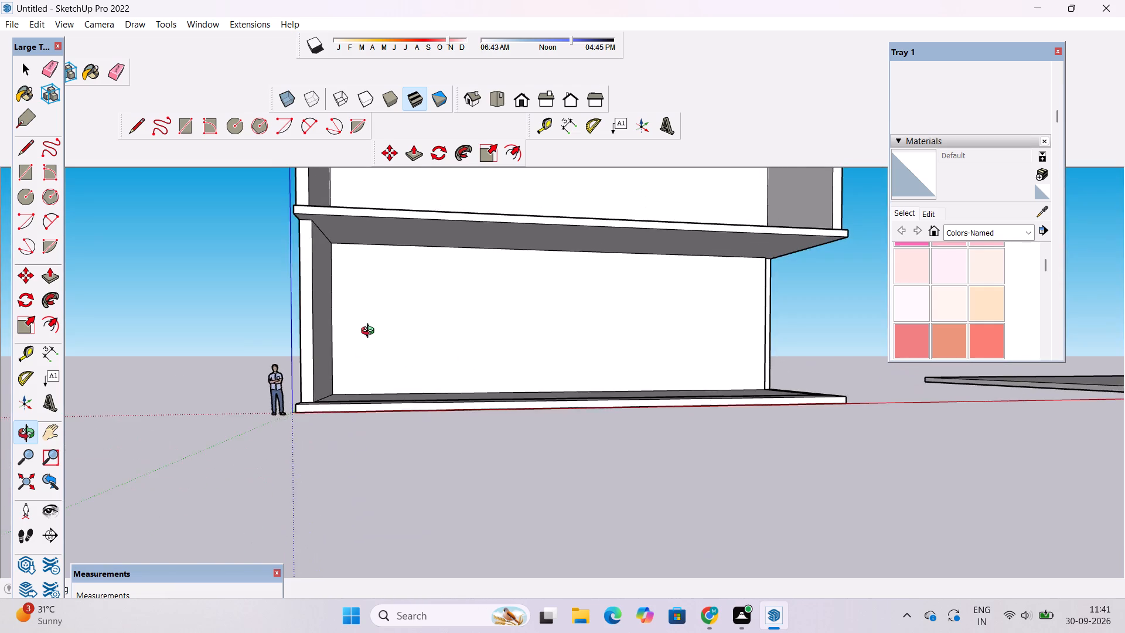
{"action": "scroll", "coordinate": [370, 332], "scroll_direction": "up", "scroll_amount": 3}
{"action": "left_click_drag", "start_coordinate": [367, 338], "coordinate": [387, 283]}
{"action": "scroll", "coordinate": [383, 277], "scroll_direction": "down", "scroll_amount": 5, "text": "shift"}
{"action": "left_click_drag", "start_coordinate": [380, 350], "coordinate": [379, 256]}
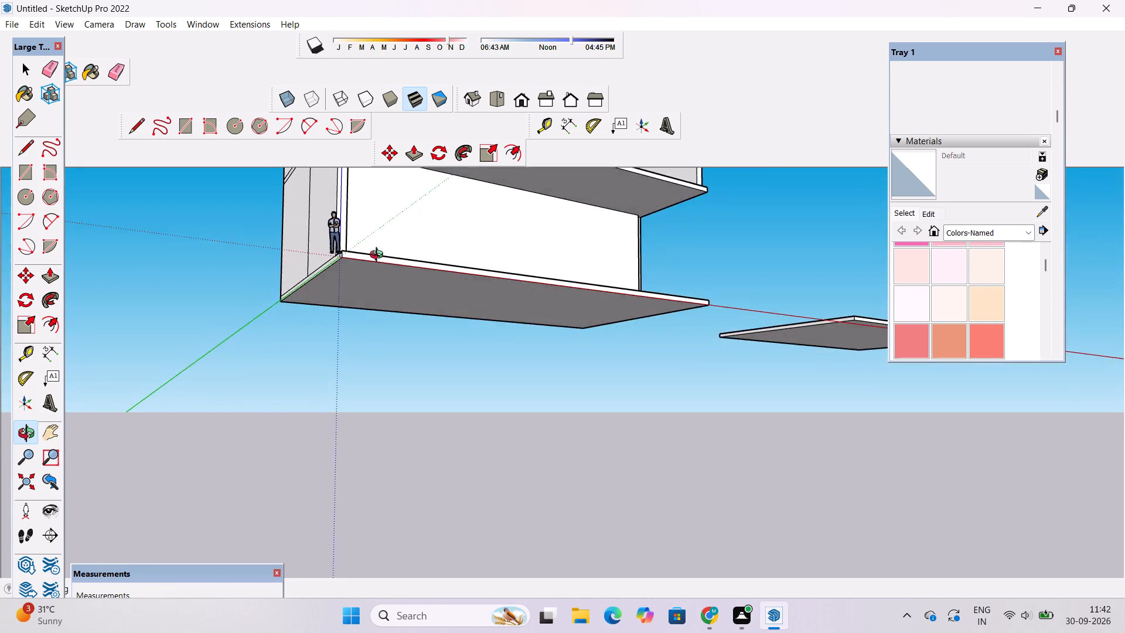
{"action": "left_click_drag", "start_coordinate": [379, 256], "coordinate": [373, 490]}
{"action": "left_click_drag", "start_coordinate": [379, 474], "coordinate": [412, 456]}
{"action": "left_click_drag", "start_coordinate": [421, 445], "coordinate": [467, 427]}
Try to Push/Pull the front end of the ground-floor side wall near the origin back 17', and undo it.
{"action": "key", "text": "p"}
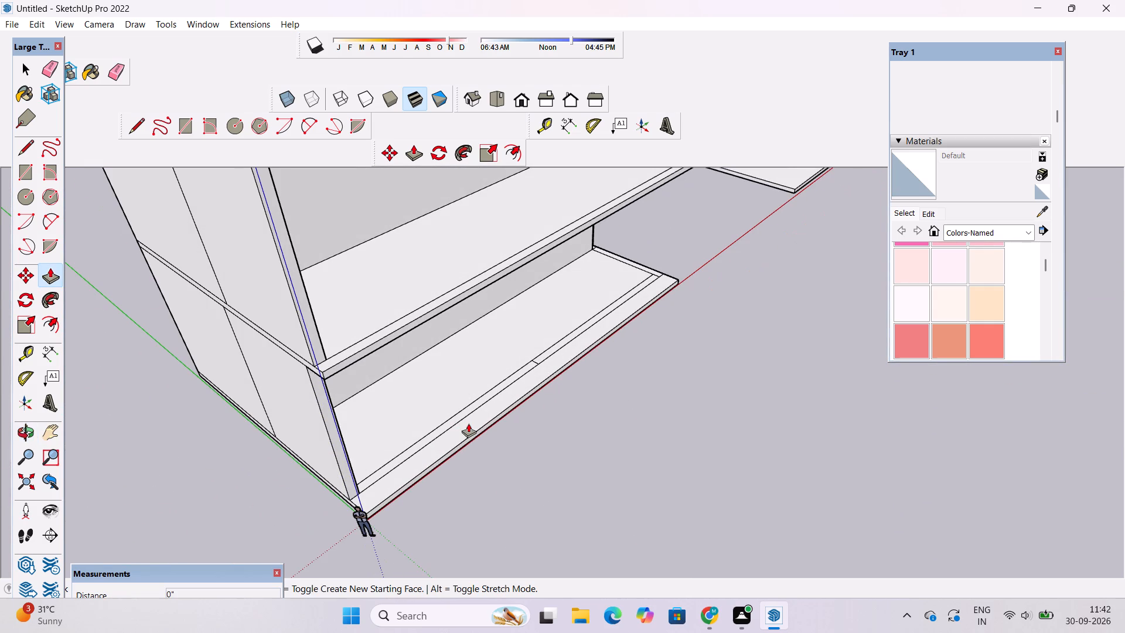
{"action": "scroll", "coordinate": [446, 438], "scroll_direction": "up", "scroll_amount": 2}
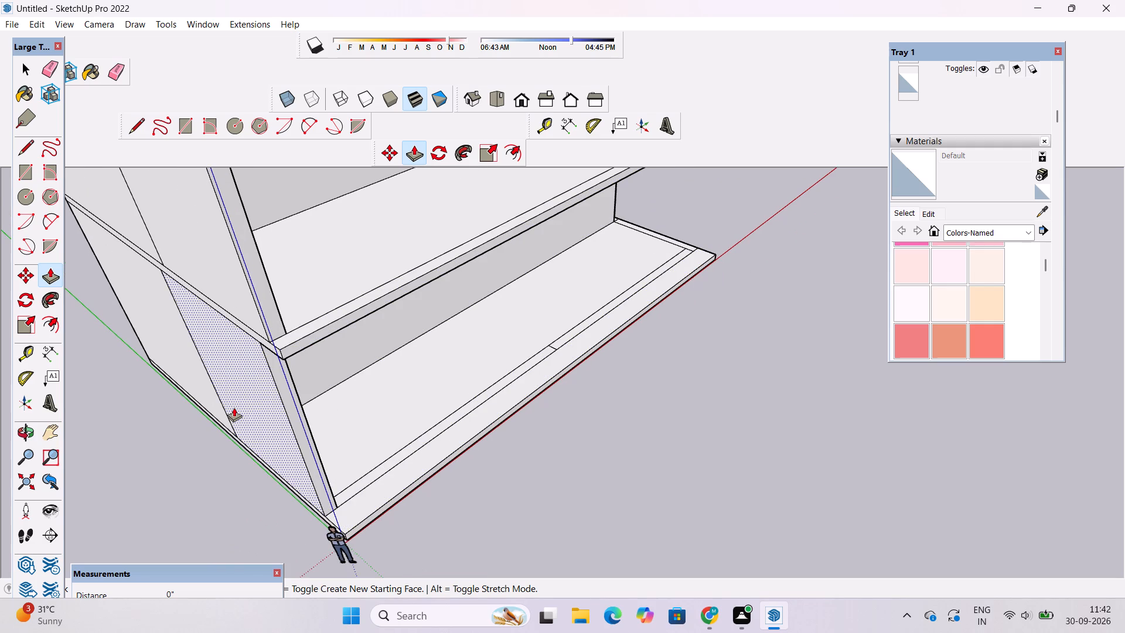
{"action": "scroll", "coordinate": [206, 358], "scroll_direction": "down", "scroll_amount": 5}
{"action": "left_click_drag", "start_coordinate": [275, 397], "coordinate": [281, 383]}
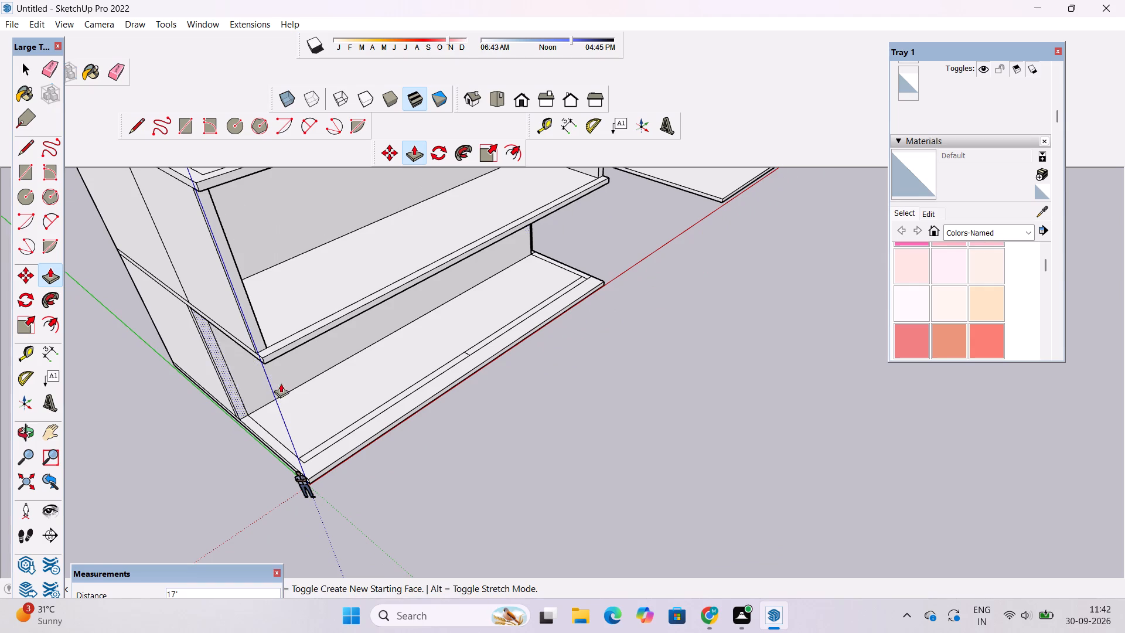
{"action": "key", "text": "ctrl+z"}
Push/Pull the strip section nearest the origin up 23' to the underside of the slab above, forming a partial front wall.
{"action": "scroll", "coordinate": [321, 443], "scroll_direction": "up", "scroll_amount": 3}
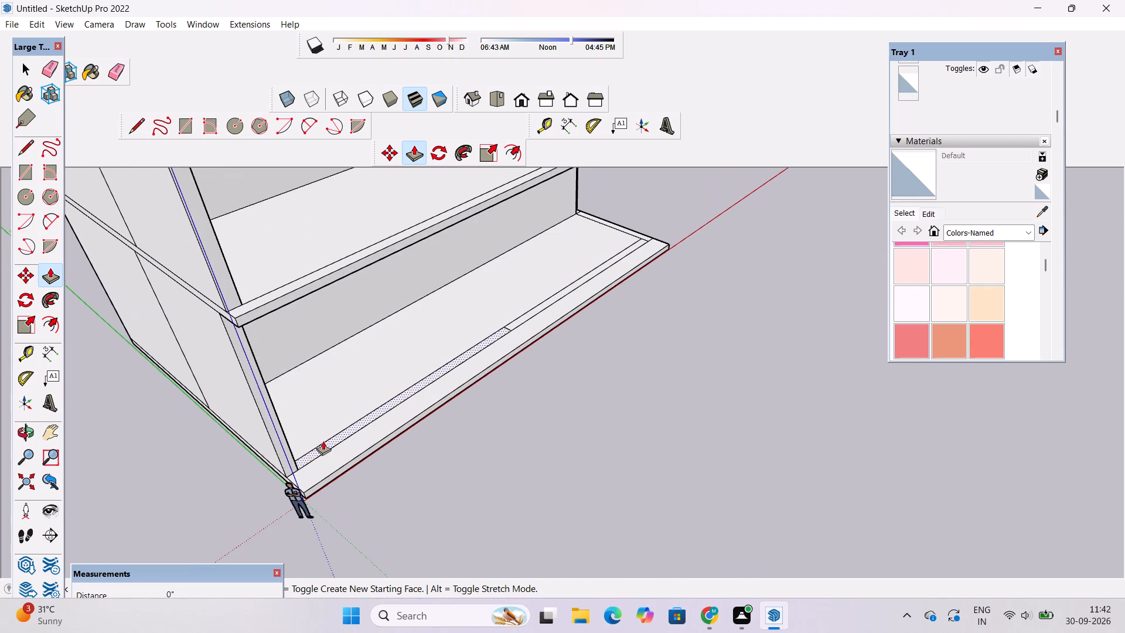
{"action": "left_click", "coordinate": [330, 442]}
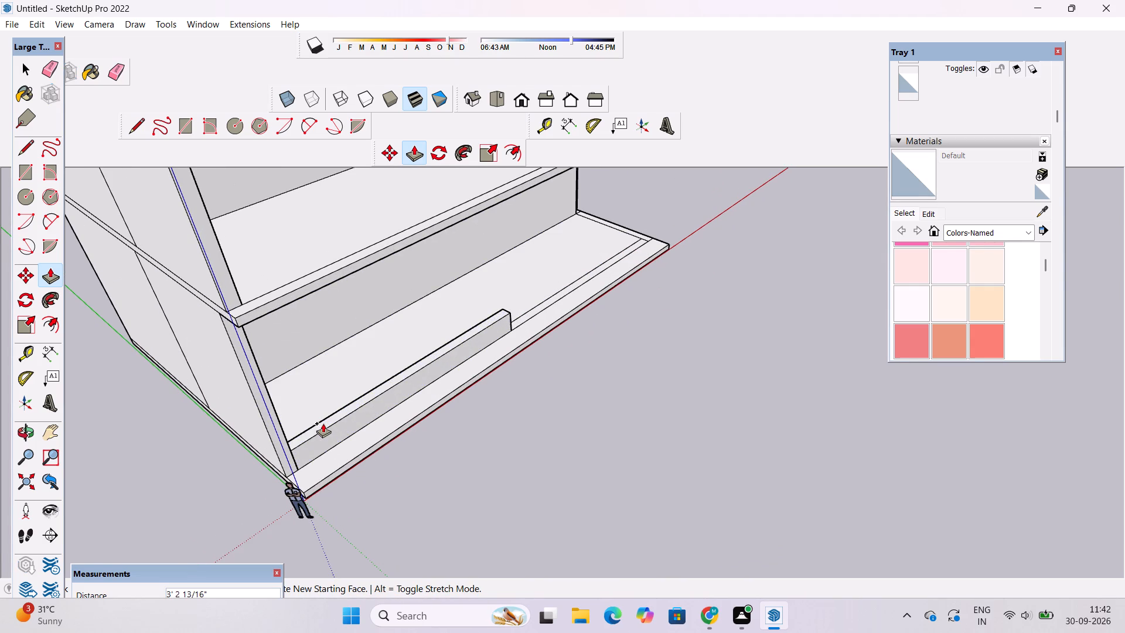
{"action": "scroll", "coordinate": [323, 423], "scroll_direction": "down", "scroll_amount": 5}
{"action": "key", "text": "o"}
{"action": "left_click_drag", "start_coordinate": [318, 451], "coordinate": [268, 245]}
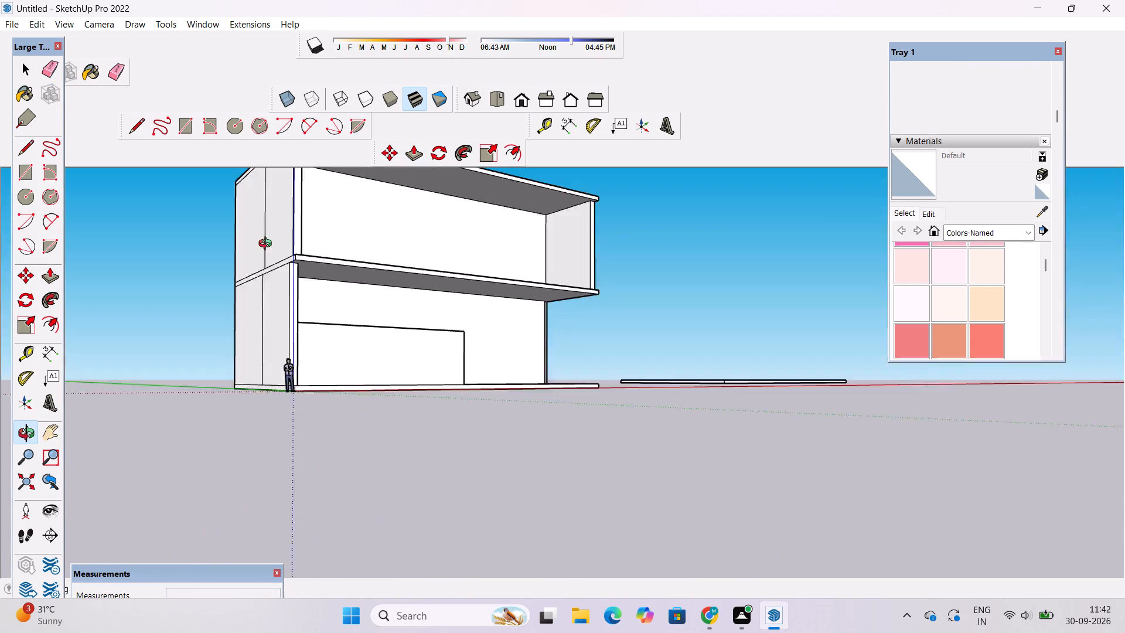
{"action": "left_click_drag", "start_coordinate": [268, 245], "coordinate": [266, 232]}
{"action": "left_click_drag", "start_coordinate": [287, 353], "coordinate": [302, 291]}
{"action": "left_click_drag", "start_coordinate": [320, 324], "coordinate": [322, 488]}
{"action": "scroll", "coordinate": [329, 394], "scroll_direction": "up", "scroll_amount": 3}
{"action": "left_click_drag", "start_coordinate": [339, 400], "coordinate": [344, 472]}
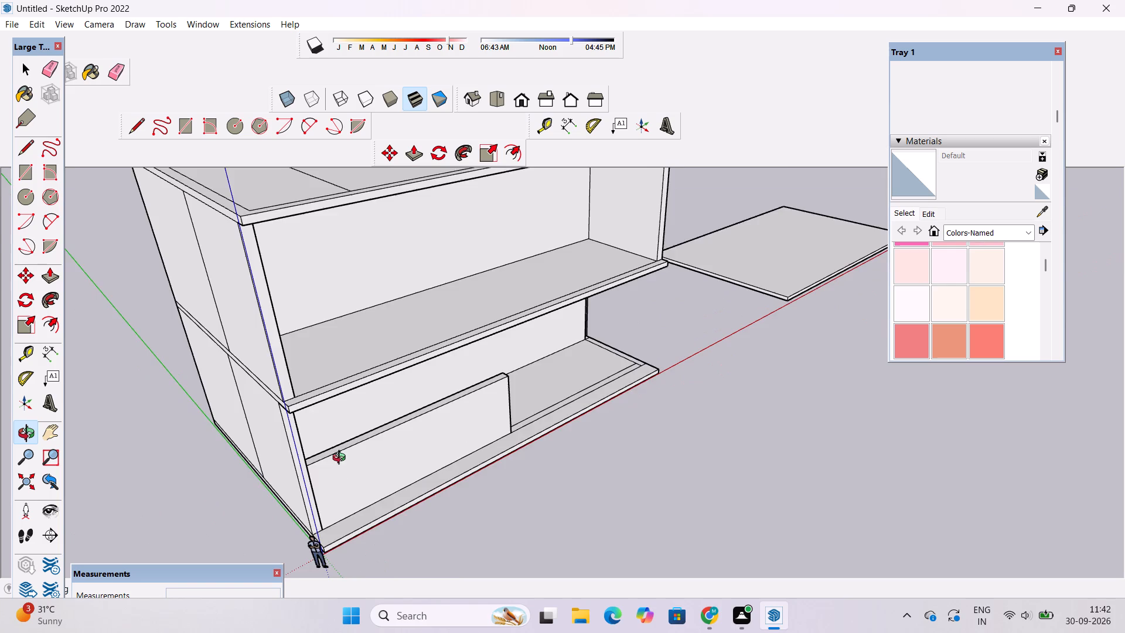
{"action": "scroll", "coordinate": [340, 451], "scroll_direction": "up", "scroll_amount": 5}
{"action": "left_click_drag", "start_coordinate": [340, 452], "coordinate": [334, 535], "text": "shift"}
{"action": "left_click_drag", "start_coordinate": [337, 529], "coordinate": [316, 355]}
{"action": "scroll", "coordinate": [314, 342], "scroll_direction": "up", "scroll_amount": 2}
{"action": "left_click_drag", "start_coordinate": [311, 352], "coordinate": [310, 392], "text": "shift"}
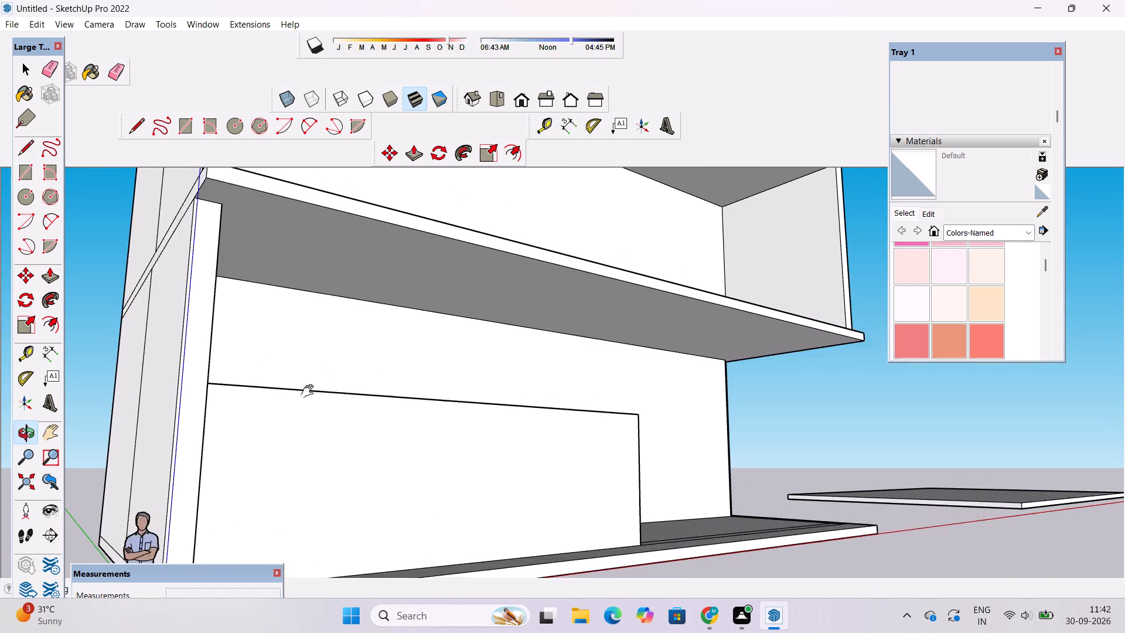
{"action": "left_click_drag", "start_coordinate": [310, 392], "coordinate": [310, 397], "text": "shift"}
{"action": "key", "text": "p"}
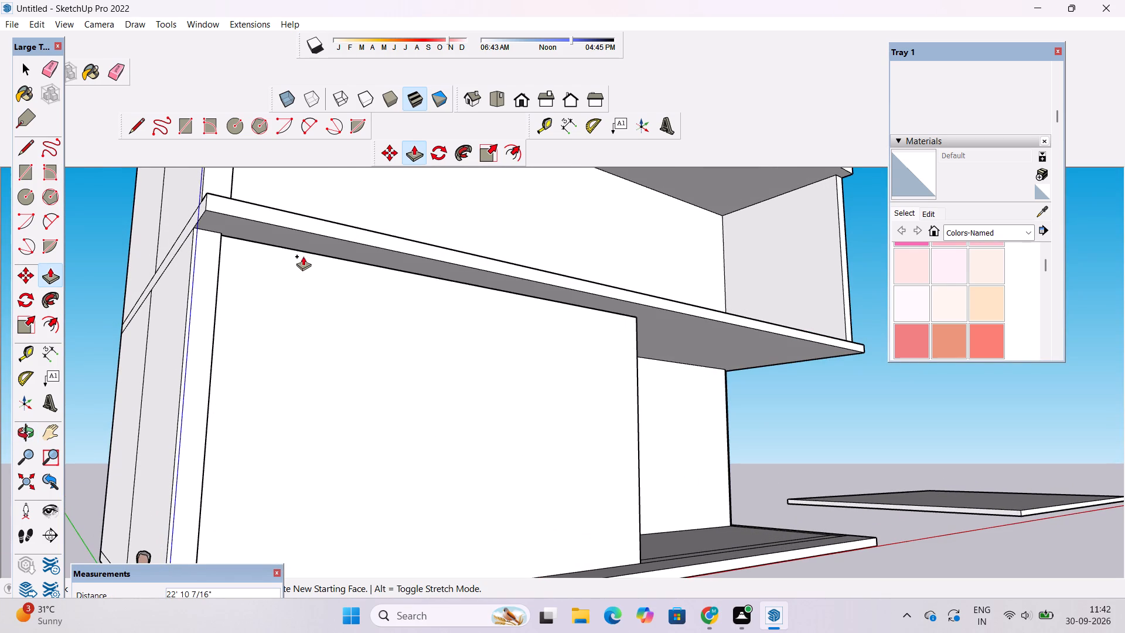
{"action": "left_click", "coordinate": [312, 243]}
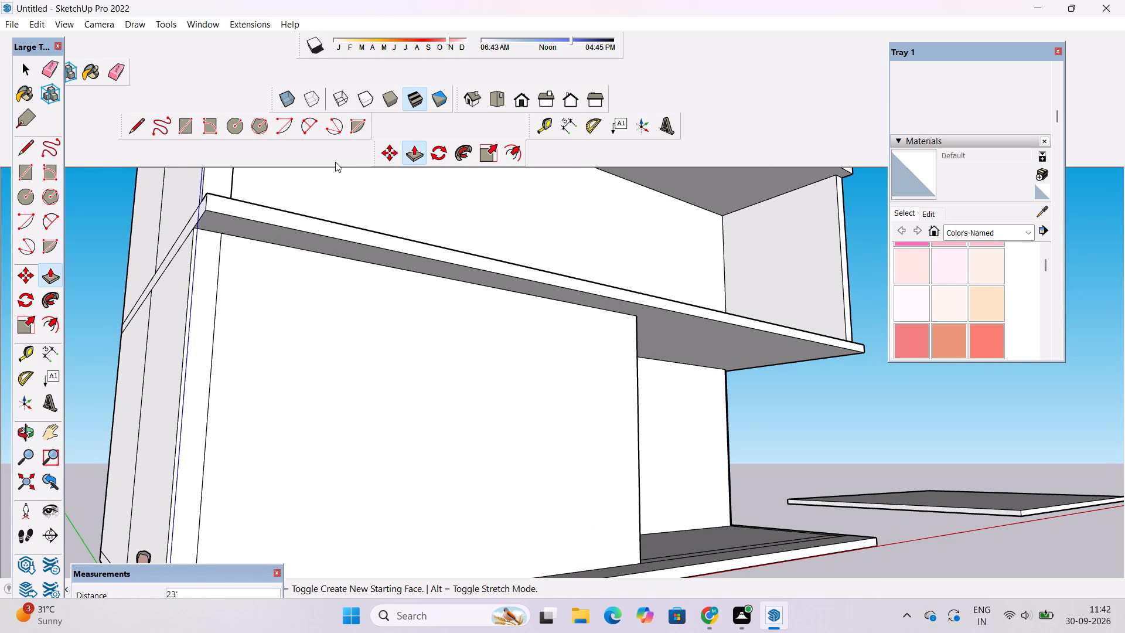
Examine the partial front wall on the ground floor and the open upper floor from the front, below and above.
{"action": "scroll", "coordinate": [347, 390], "scroll_direction": "down", "scroll_amount": 5}
{"action": "key", "text": "o"}
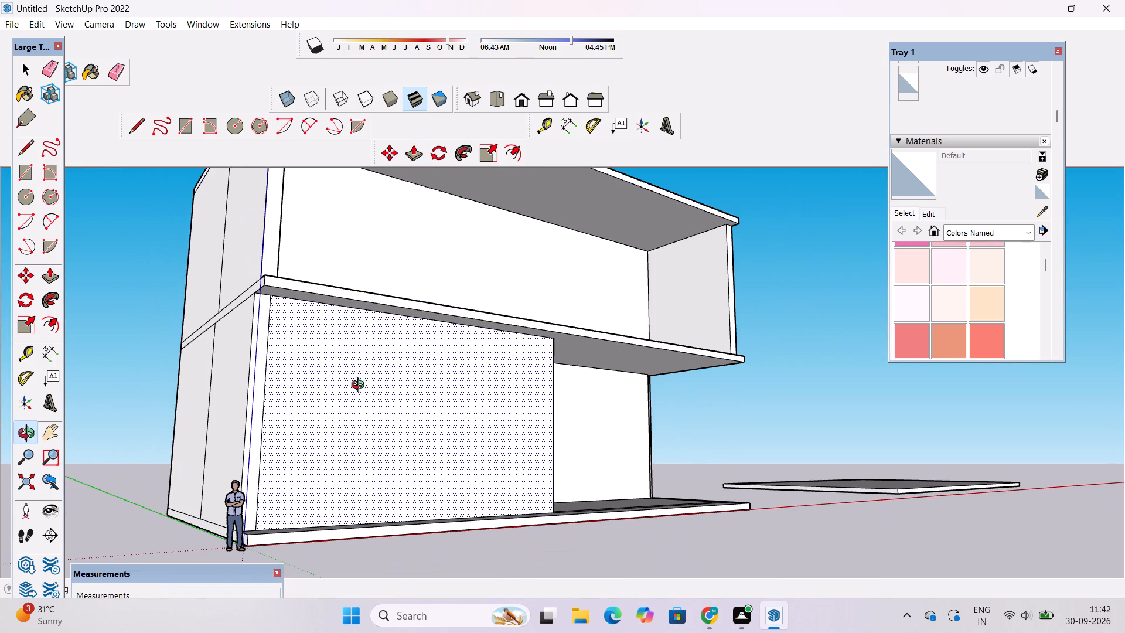
{"action": "left_click_drag", "start_coordinate": [450, 370], "coordinate": [422, 390]}
{"action": "scroll", "coordinate": [414, 387], "scroll_direction": "down", "scroll_amount": 8}
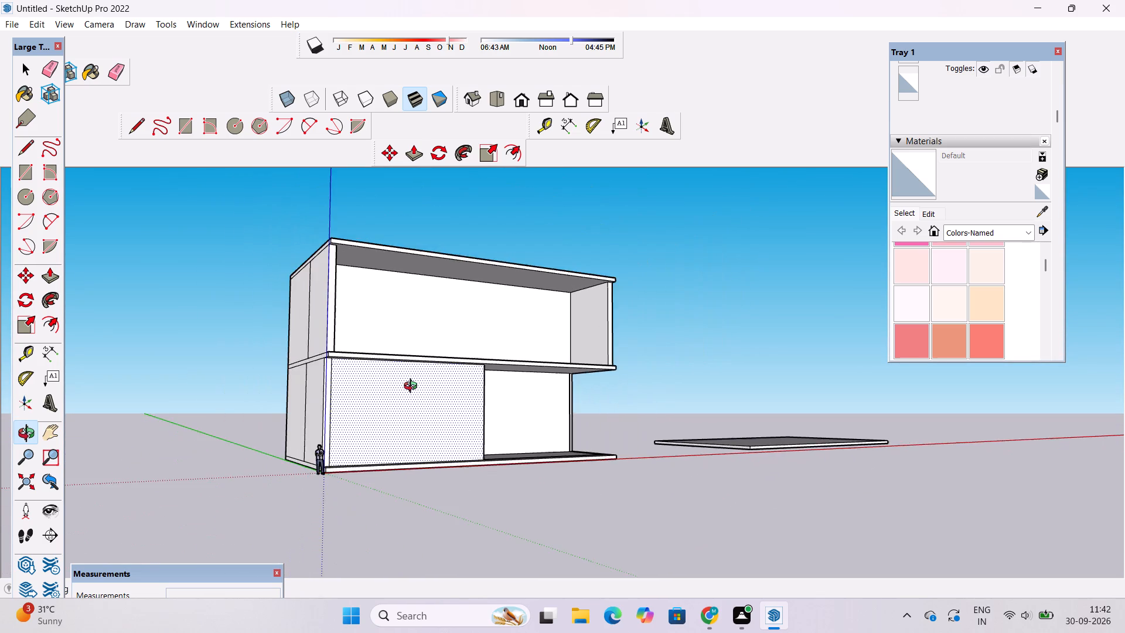
{"action": "scroll", "coordinate": [413, 387], "scroll_direction": "down", "scroll_amount": 4}
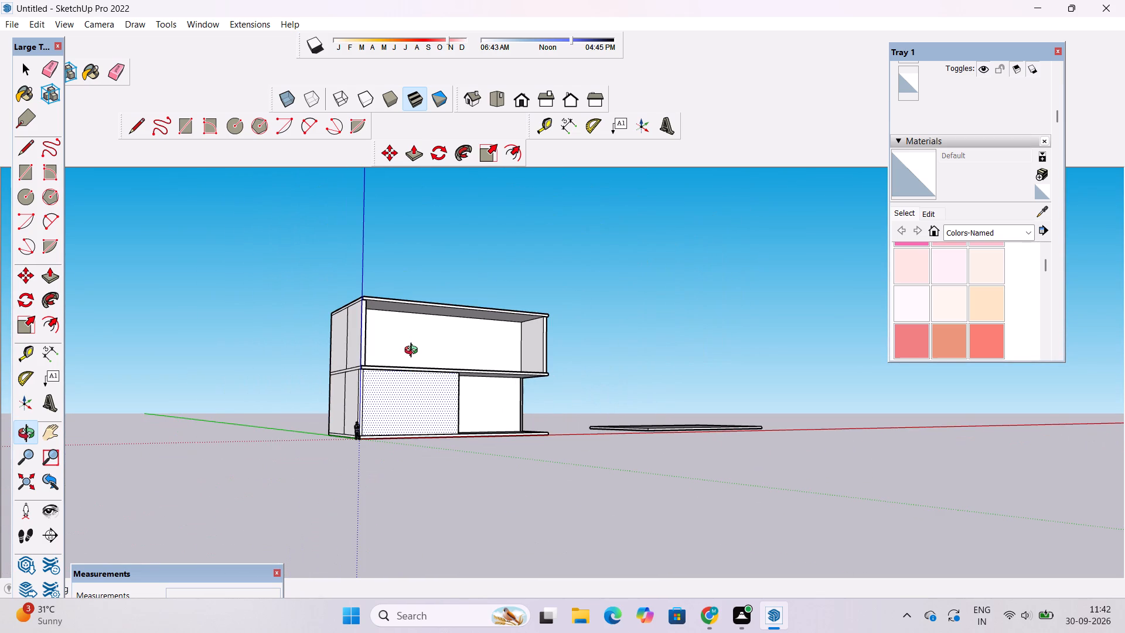
{"action": "scroll", "coordinate": [414, 352], "scroll_direction": "up", "scroll_amount": 4}
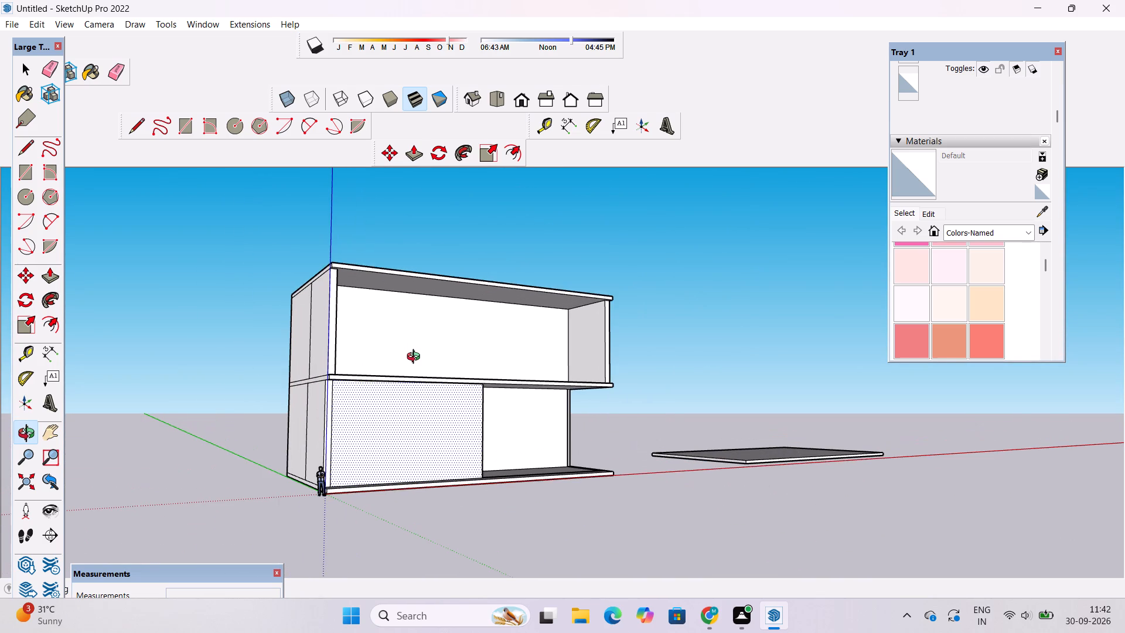
{"action": "scroll", "coordinate": [416, 358], "scroll_direction": "down", "scroll_amount": 4}
{"action": "left_click_drag", "start_coordinate": [464, 355], "coordinate": [315, 445]}
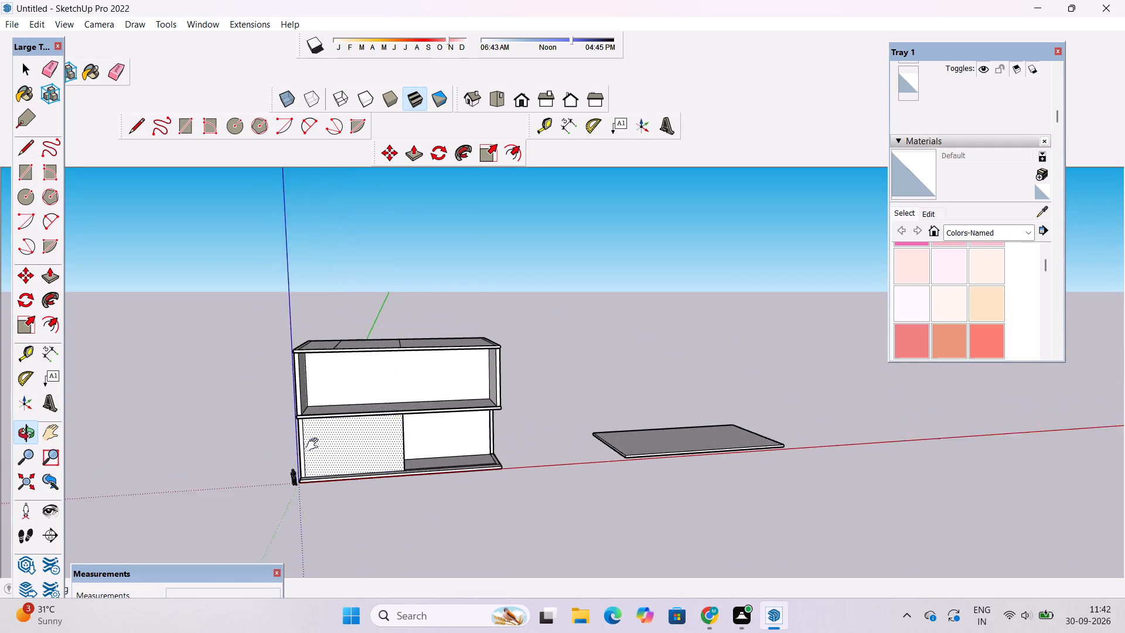
{"action": "left_click_drag", "start_coordinate": [315, 445], "coordinate": [308, 451]}
{"action": "scroll", "coordinate": [364, 445], "scroll_direction": "up", "scroll_amount": 11}
{"action": "left_click_drag", "start_coordinate": [328, 444], "coordinate": [330, 358]}
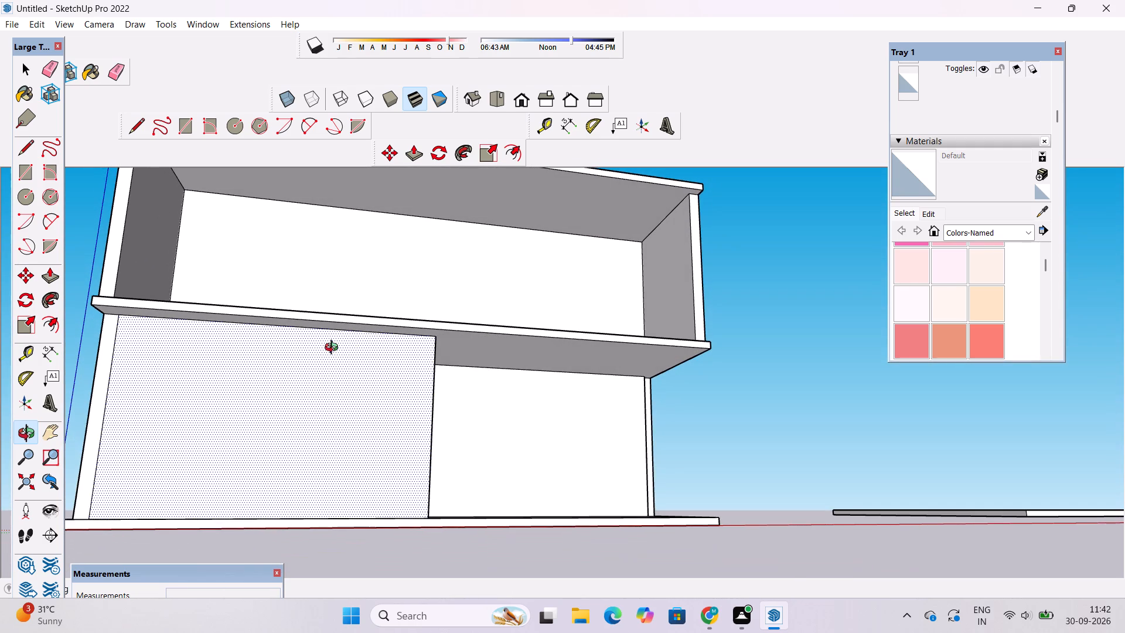
{"action": "scroll", "coordinate": [341, 359], "scroll_direction": "down", "scroll_amount": 4}
{"action": "left_click_drag", "start_coordinate": [341, 359], "coordinate": [325, 379], "text": "shift"}
{"action": "left_click_drag", "start_coordinate": [325, 379], "coordinate": [274, 491]}
{"action": "scroll", "coordinate": [176, 303], "scroll_direction": "up", "scroll_amount": 6}
{"action": "left_click_drag", "start_coordinate": [177, 303], "coordinate": [260, 318], "text": "shift"}
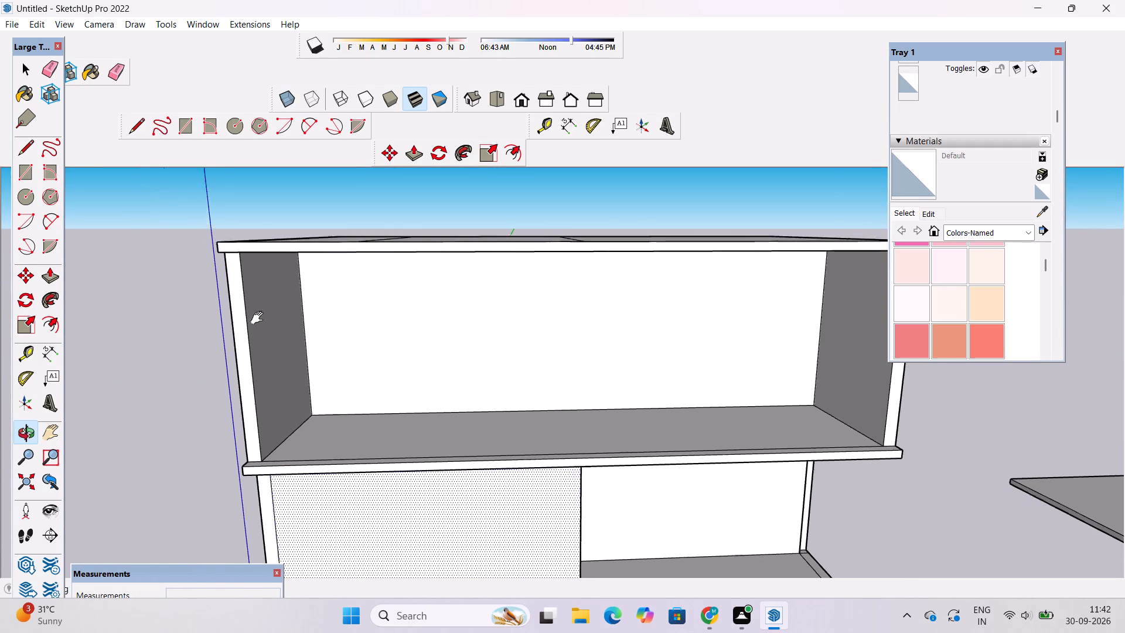
{"action": "left_click_drag", "start_coordinate": [260, 318], "coordinate": [261, 319], "text": "shift"}
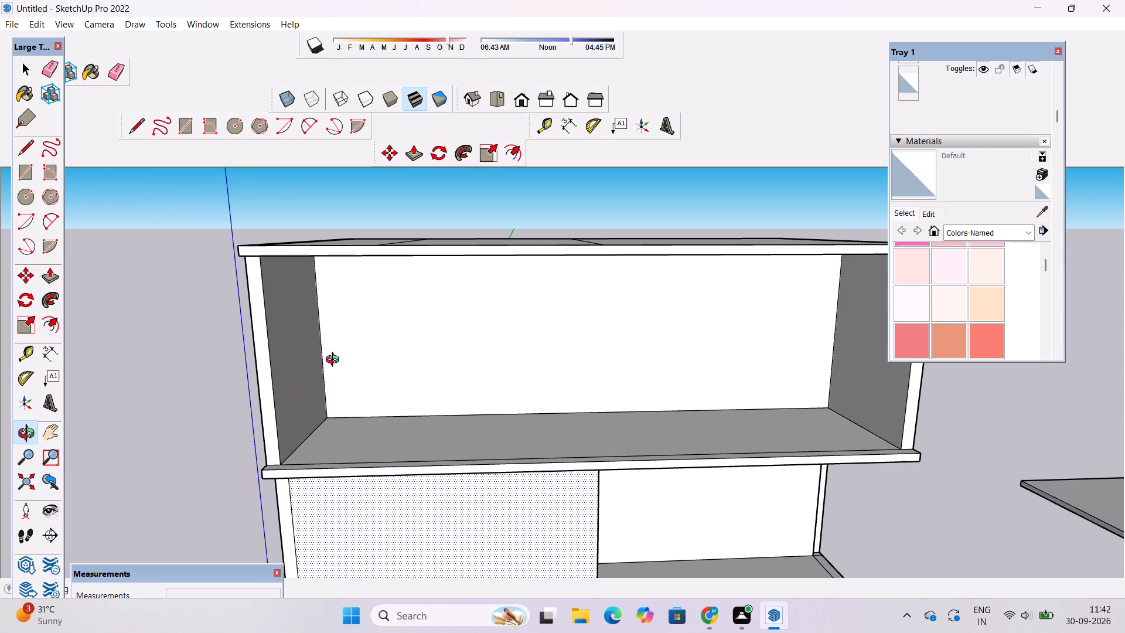
{"action": "scroll", "coordinate": [281, 373], "scroll_direction": "down", "scroll_amount": 4}
{"action": "left_click_drag", "start_coordinate": [274, 376], "coordinate": [311, 396], "text": "shift"}
{"action": "scroll", "coordinate": [298, 417], "scroll_direction": "up", "scroll_amount": 5}
{"action": "scroll", "coordinate": [298, 417], "scroll_direction": "down", "scroll_amount": 4}
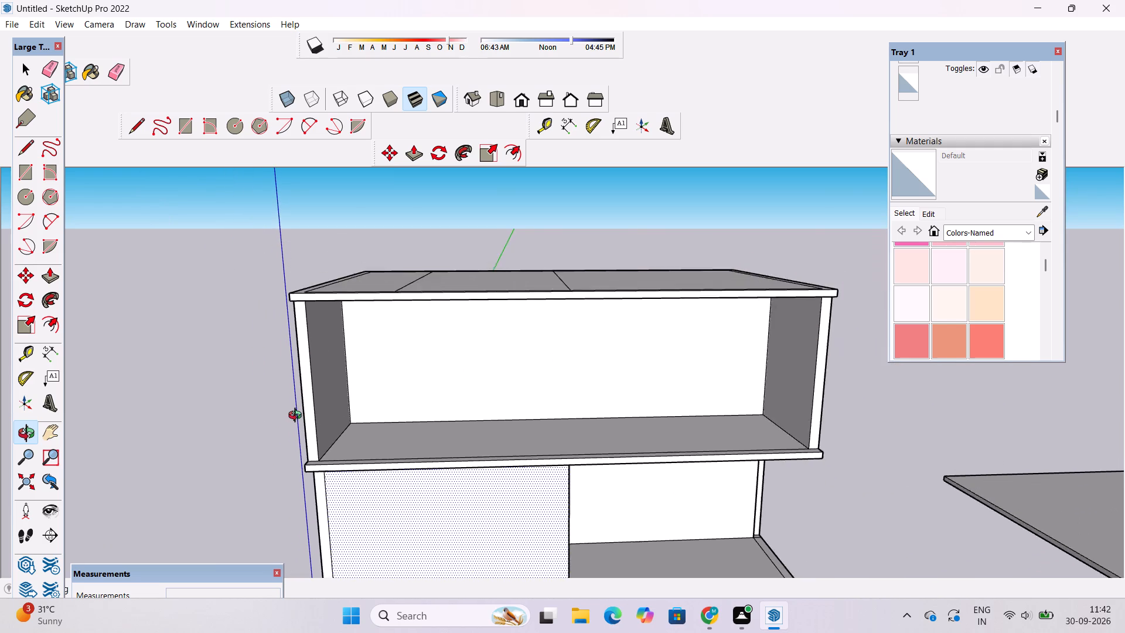
{"action": "scroll", "coordinate": [298, 417], "scroll_direction": "up", "scroll_amount": 4}
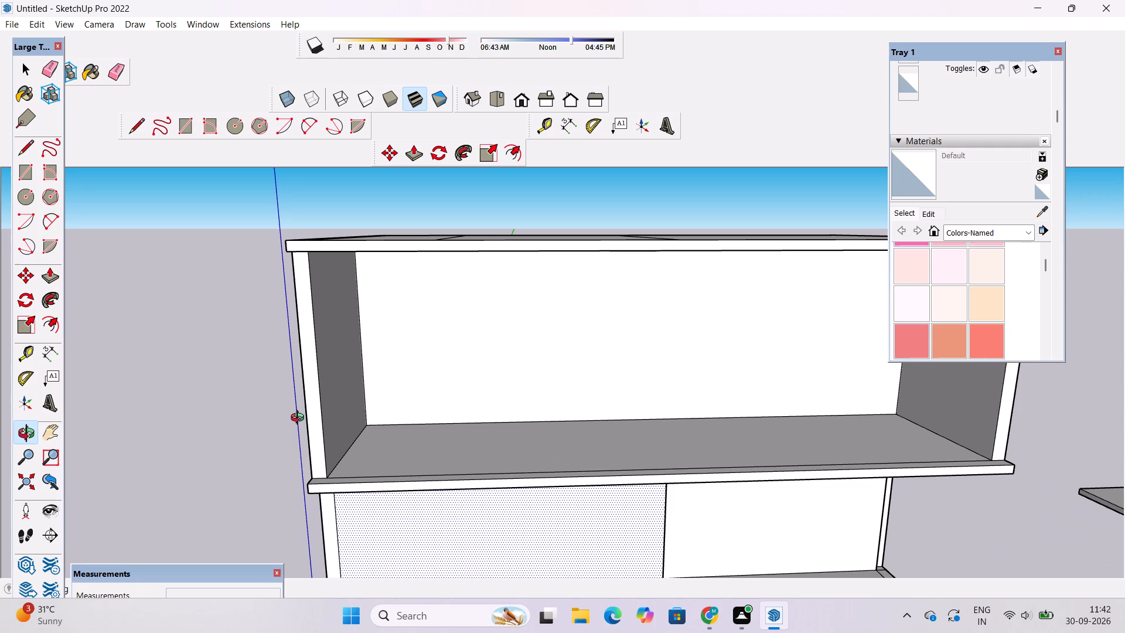
Draw a short line across the upper floor's front strip from the inner front corner of the side wall nearest the origin.
{"action": "left_click_drag", "start_coordinate": [323, 416], "coordinate": [457, 434]}
{"action": "left_click_drag", "start_coordinate": [438, 441], "coordinate": [393, 414]}
{"action": "left_click_drag", "start_coordinate": [390, 431], "coordinate": [326, 376], "text": "shift"}
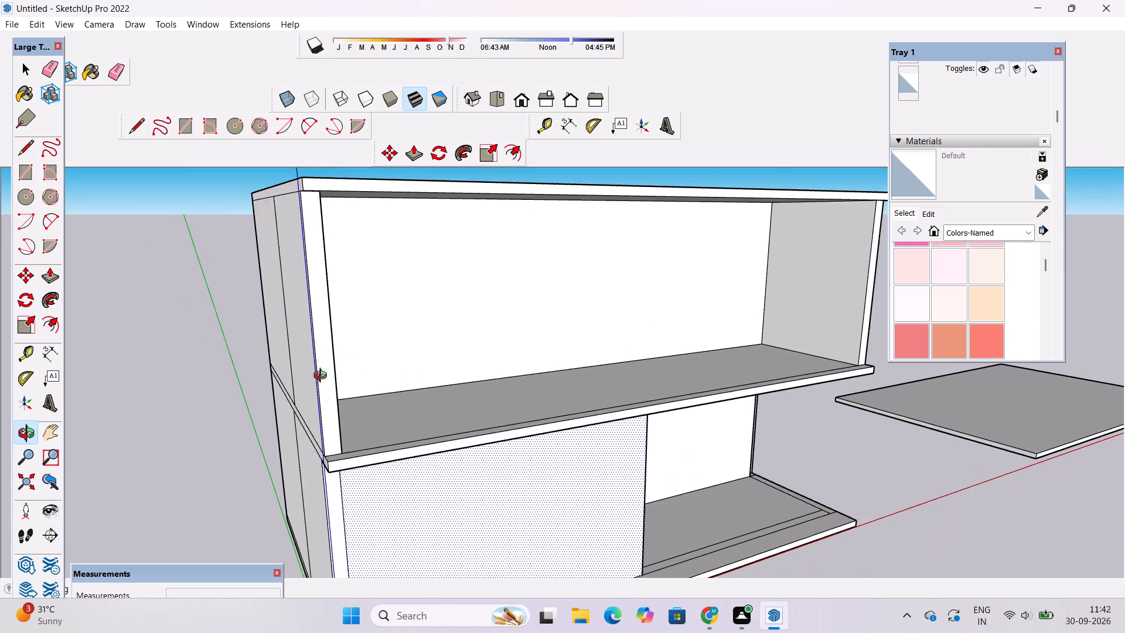
{"action": "left_click_drag", "start_coordinate": [326, 403], "coordinate": [403, 448]}
{"action": "left_click_drag", "start_coordinate": [405, 451], "coordinate": [351, 384]}
{"action": "left_click_drag", "start_coordinate": [373, 470], "coordinate": [376, 494]}
{"action": "key", "text": "l"}
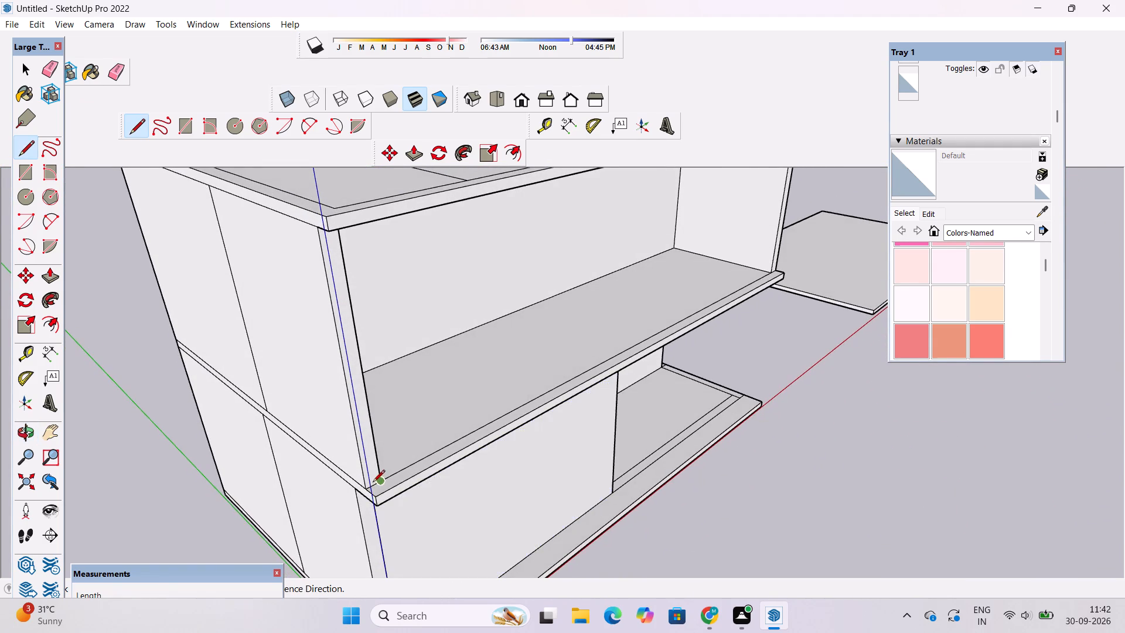
{"action": "scroll", "coordinate": [373, 483], "scroll_direction": "up", "scroll_amount": 11}
{"action": "left_click", "coordinate": [391, 481]}
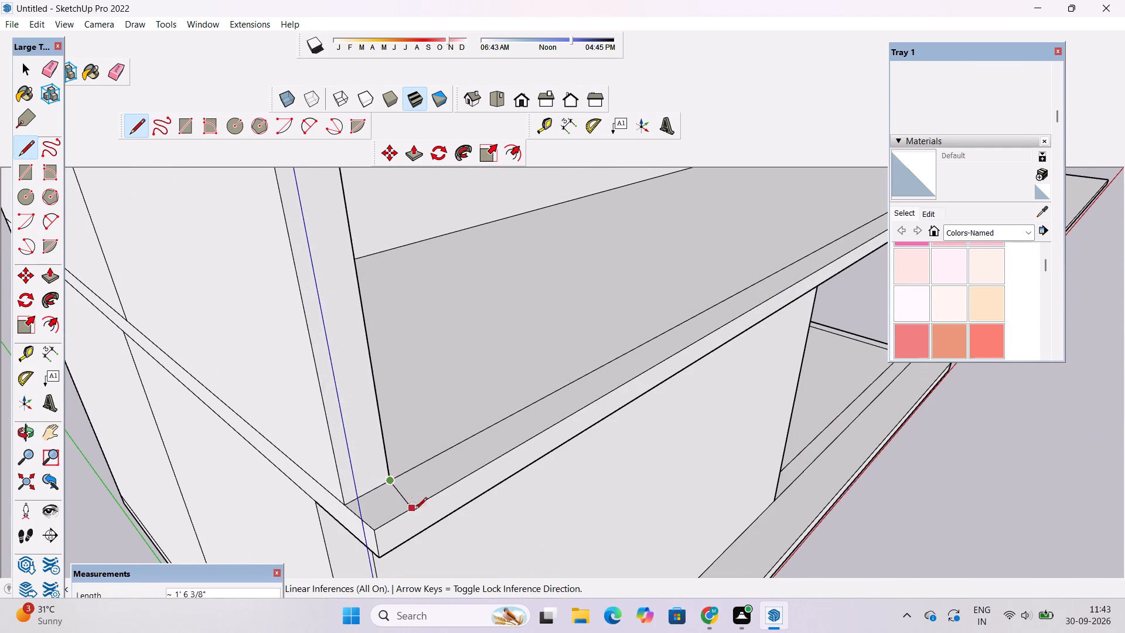
{"action": "left_click", "coordinate": [422, 509]}
{"action": "key", "text": "space"}
Push/Pull the small corner section of the upper floor's front strip nearest the origin up 23' to the underside of the roof slab.
{"action": "key", "text": "p"}
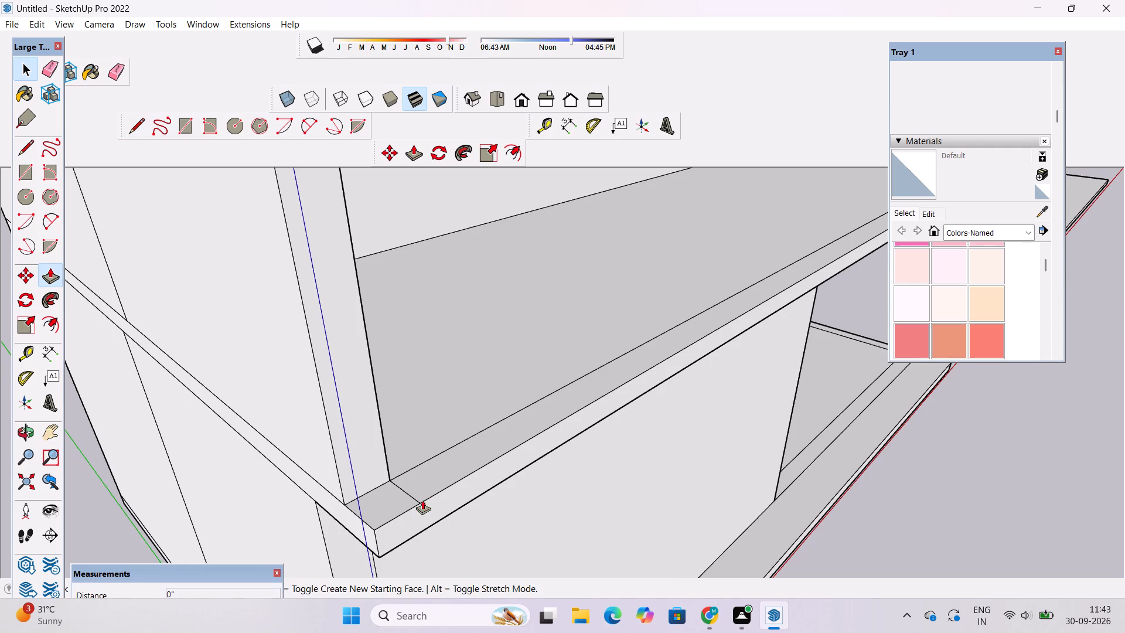
{"action": "scroll", "coordinate": [405, 509], "scroll_direction": "down", "scroll_amount": 6}
{"action": "left_click", "coordinate": [394, 504]}
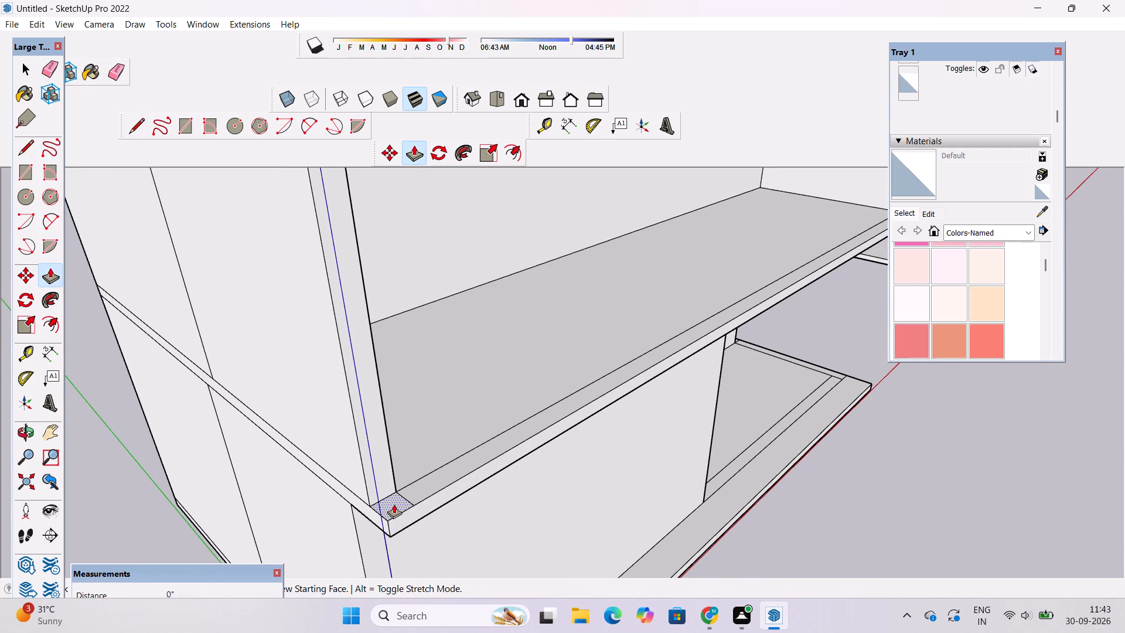
{"action": "scroll", "coordinate": [390, 489], "scroll_direction": "down", "scroll_amount": 10}
{"action": "scroll", "coordinate": [372, 361], "scroll_direction": "up", "scroll_amount": 4}
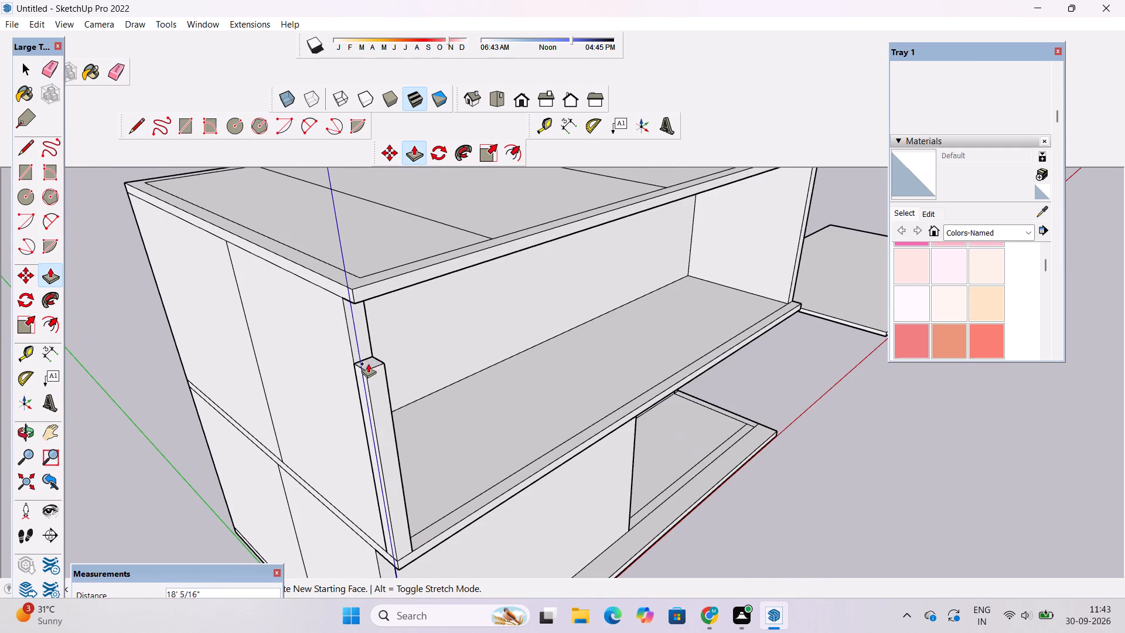
{"action": "scroll", "coordinate": [375, 377], "scroll_direction": "down", "scroll_amount": 2}
{"action": "scroll", "coordinate": [375, 377], "scroll_direction": "up", "scroll_amount": 3}
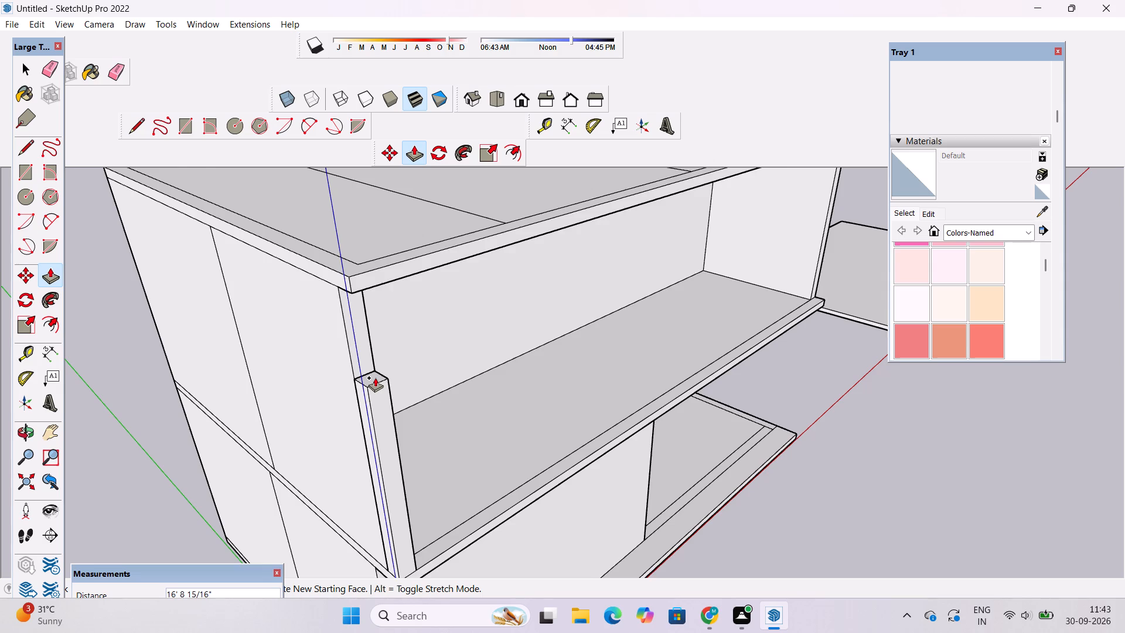
{"action": "scroll", "coordinate": [375, 377], "scroll_direction": "down", "scroll_amount": 1}
{"action": "scroll", "coordinate": [375, 377], "scroll_direction": "up", "scroll_amount": 4}
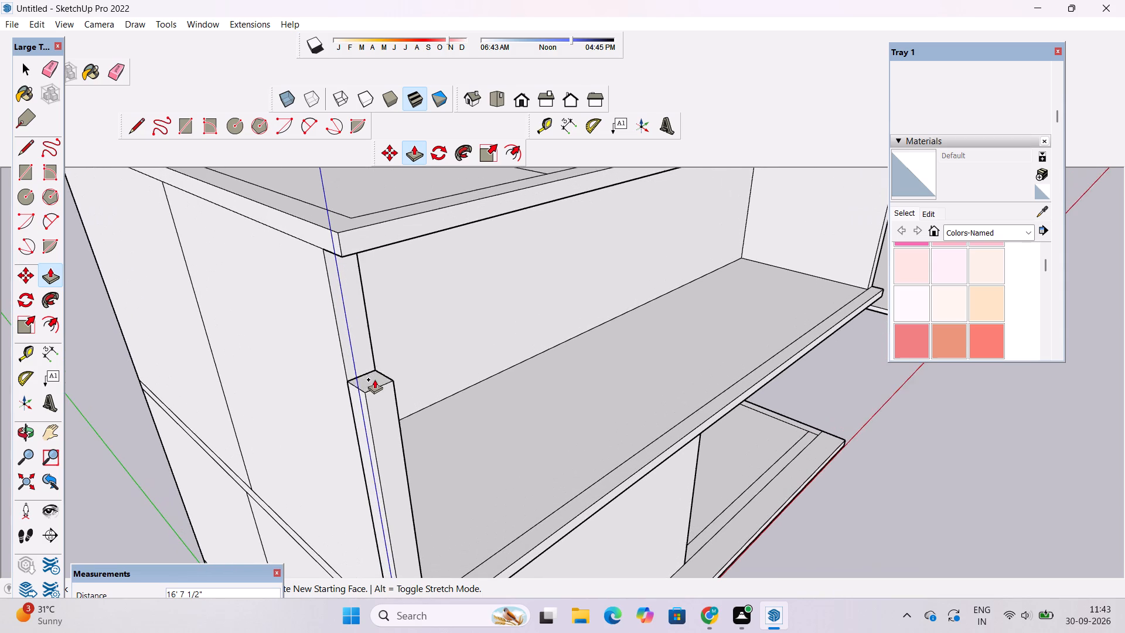
{"action": "scroll", "coordinate": [343, 282], "scroll_direction": "up", "scroll_amount": 7}
{"action": "scroll", "coordinate": [302, 335], "scroll_direction": "up", "scroll_amount": 1}
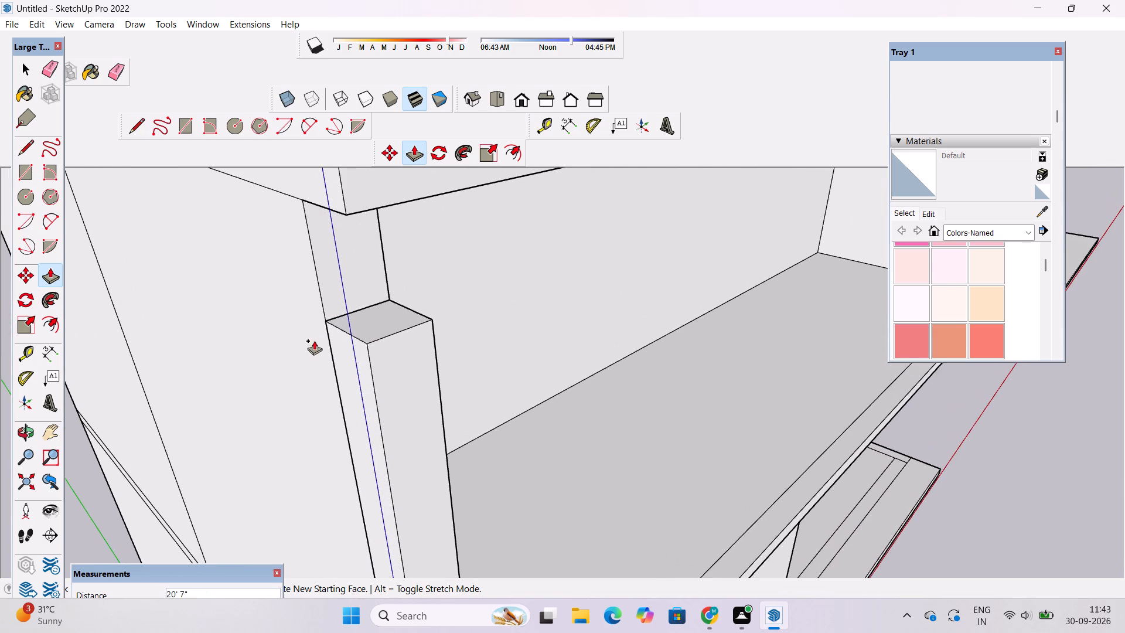
{"action": "scroll", "coordinate": [314, 342], "scroll_direction": "down", "scroll_amount": 5}
{"action": "scroll", "coordinate": [301, 246], "scroll_direction": "up", "scroll_amount": 6}
{"action": "left_click", "coordinate": [359, 283]}
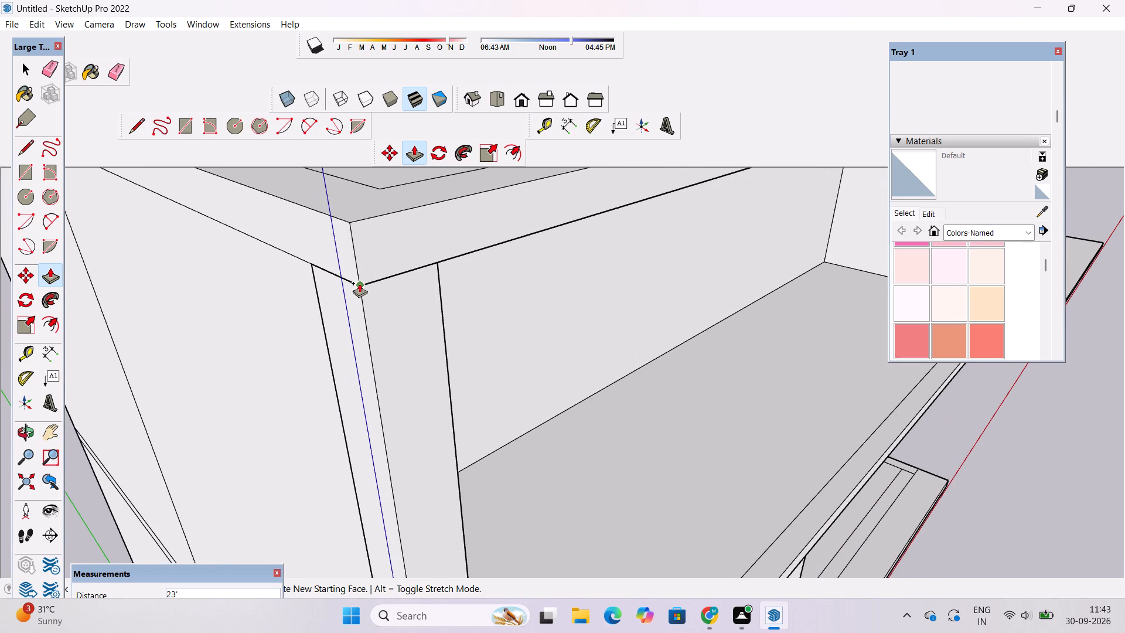
Examine the extended upper-floor corner and both storeys' front openings from the front, the sides and above.
{"action": "key", "text": "o"}
{"action": "scroll", "coordinate": [360, 284], "scroll_direction": "down", "scroll_amount": 4}
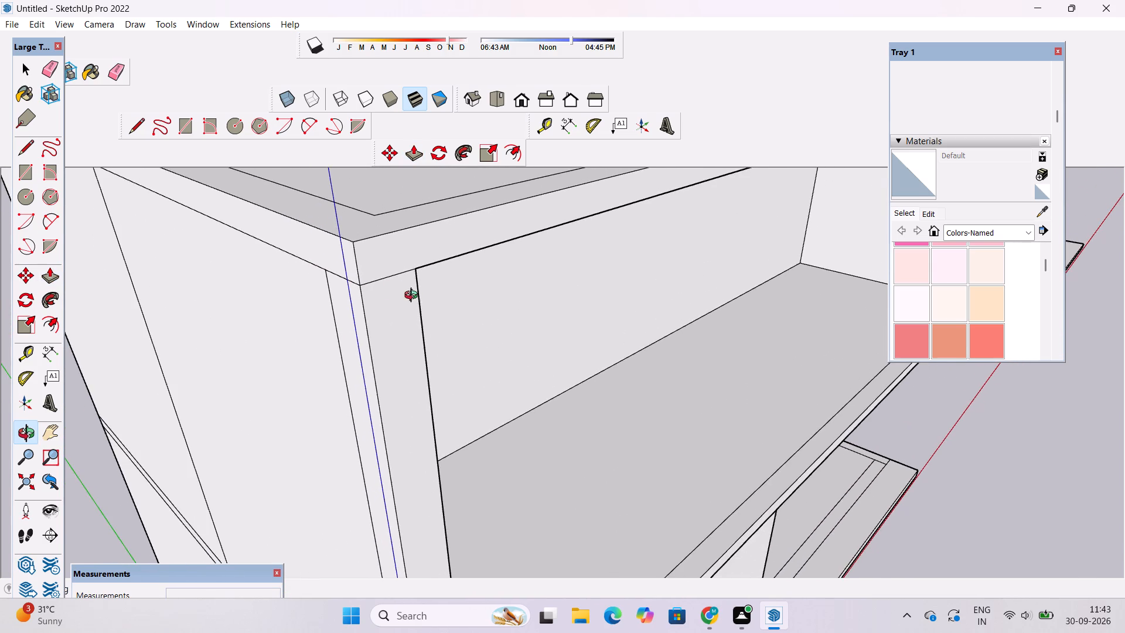
{"action": "left_click_drag", "start_coordinate": [431, 292], "coordinate": [288, 289]}
{"action": "scroll", "coordinate": [278, 287], "scroll_direction": "down", "scroll_amount": 13}
{"action": "left_click_drag", "start_coordinate": [271, 297], "coordinate": [288, 275], "text": "shift"}
{"action": "left_click_drag", "start_coordinate": [292, 342], "coordinate": [291, 410], "text": "shift"}
{"action": "left_click_drag", "start_coordinate": [290, 411], "coordinate": [311, 343]}
{"action": "scroll", "coordinate": [311, 343], "scroll_direction": "down", "scroll_amount": 5}
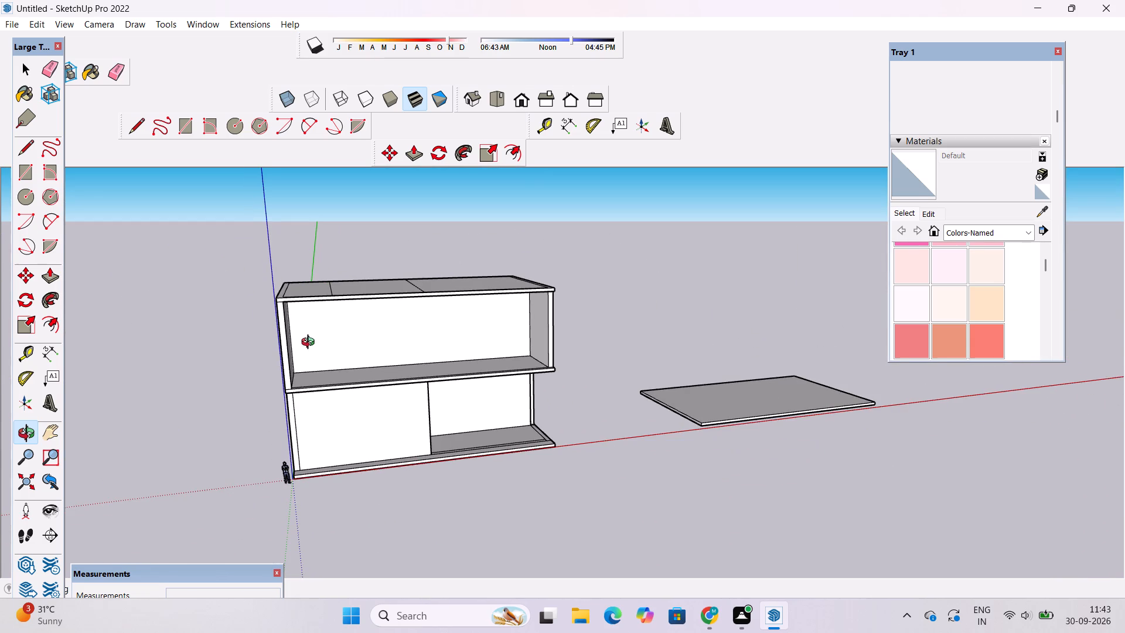
{"action": "left_click_drag", "start_coordinate": [360, 347], "coordinate": [227, 359]}
{"action": "scroll", "coordinate": [226, 359], "scroll_direction": "down", "scroll_amount": 5}
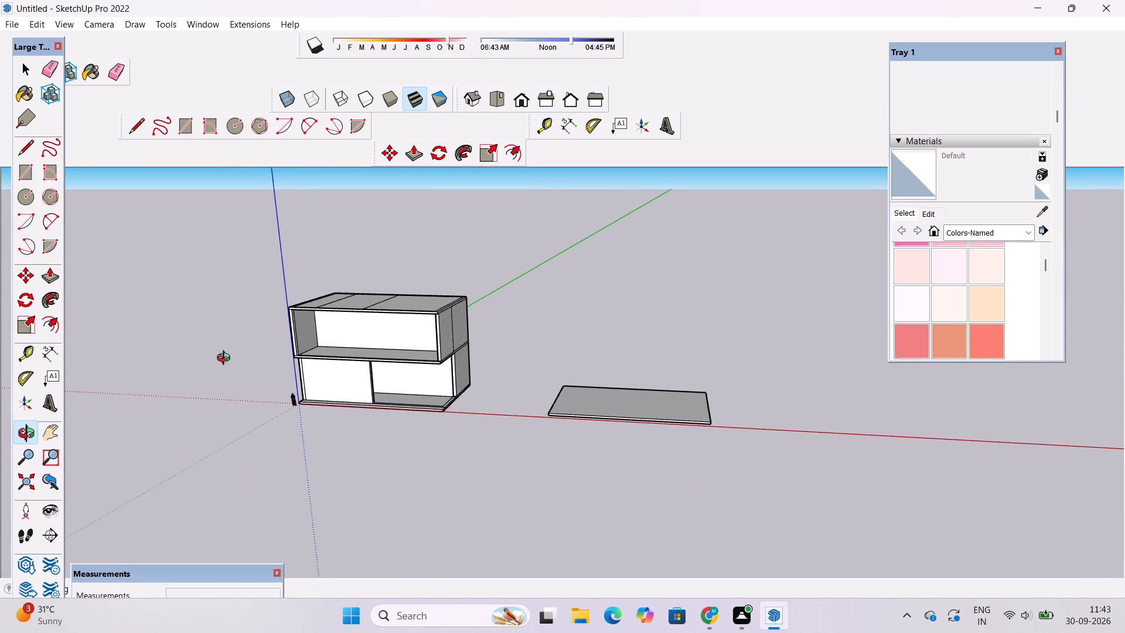
{"action": "scroll", "coordinate": [221, 342], "scroll_direction": "up", "scroll_amount": 3}
{"action": "left_click_drag", "start_coordinate": [264, 338], "coordinate": [292, 348], "text": "shift"}
{"action": "scroll", "coordinate": [292, 348], "scroll_direction": "up", "scroll_amount": 3}
{"action": "scroll", "coordinate": [292, 348], "scroll_direction": "down", "scroll_amount": 3}
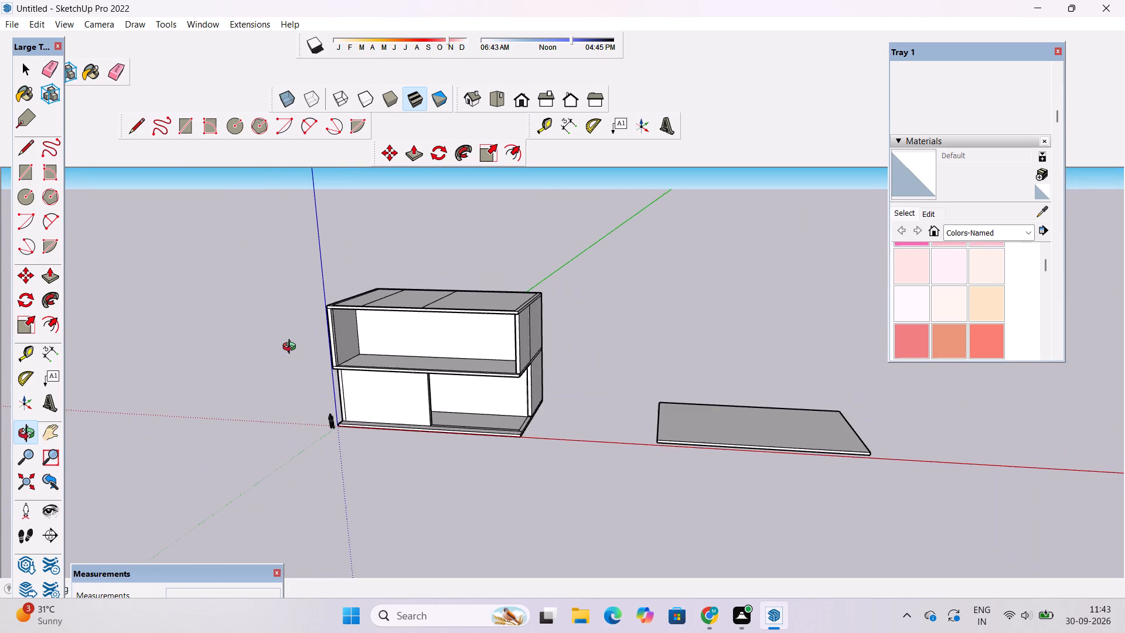
{"action": "scroll", "coordinate": [292, 348], "scroll_direction": "down", "scroll_amount": 1}
{"action": "left_click_drag", "start_coordinate": [331, 353], "coordinate": [388, 371]}
{"action": "scroll", "coordinate": [388, 371], "scroll_direction": "down", "scroll_amount": 4}
{"action": "left_click_drag", "start_coordinate": [388, 372], "coordinate": [400, 423]}
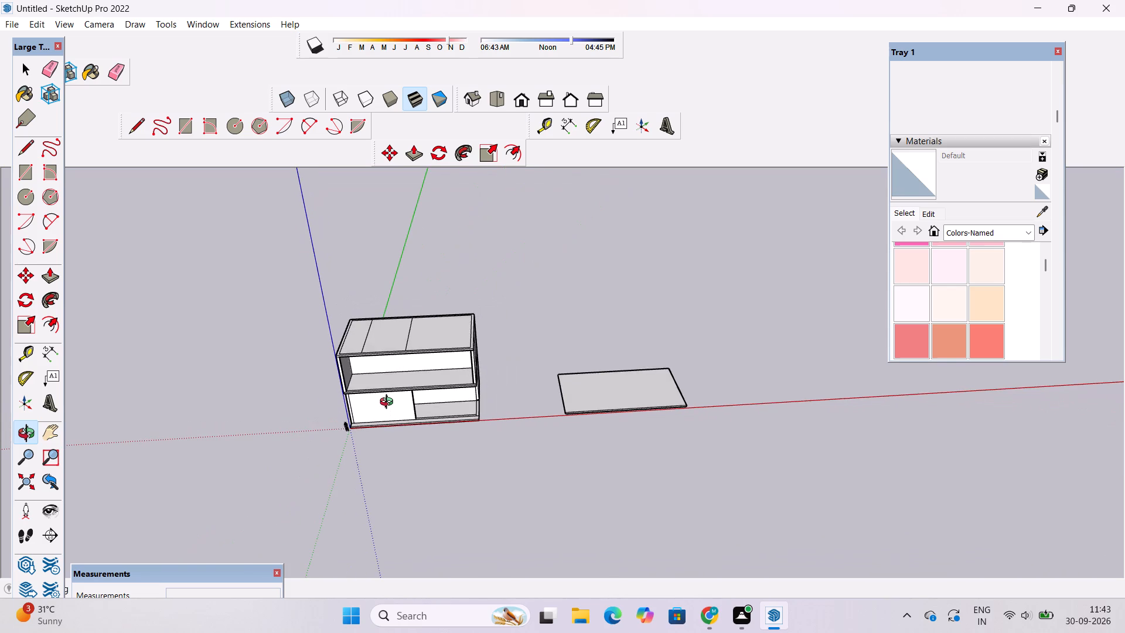
{"action": "scroll", "coordinate": [383, 398], "scroll_direction": "up", "scroll_amount": 4}
{"action": "scroll", "coordinate": [383, 397], "scroll_direction": "down", "scroll_amount": 2}
{"action": "left_click_drag", "start_coordinate": [414, 392], "coordinate": [411, 452]}
{"action": "scroll", "coordinate": [407, 423], "scroll_direction": "up", "scroll_amount": 3}
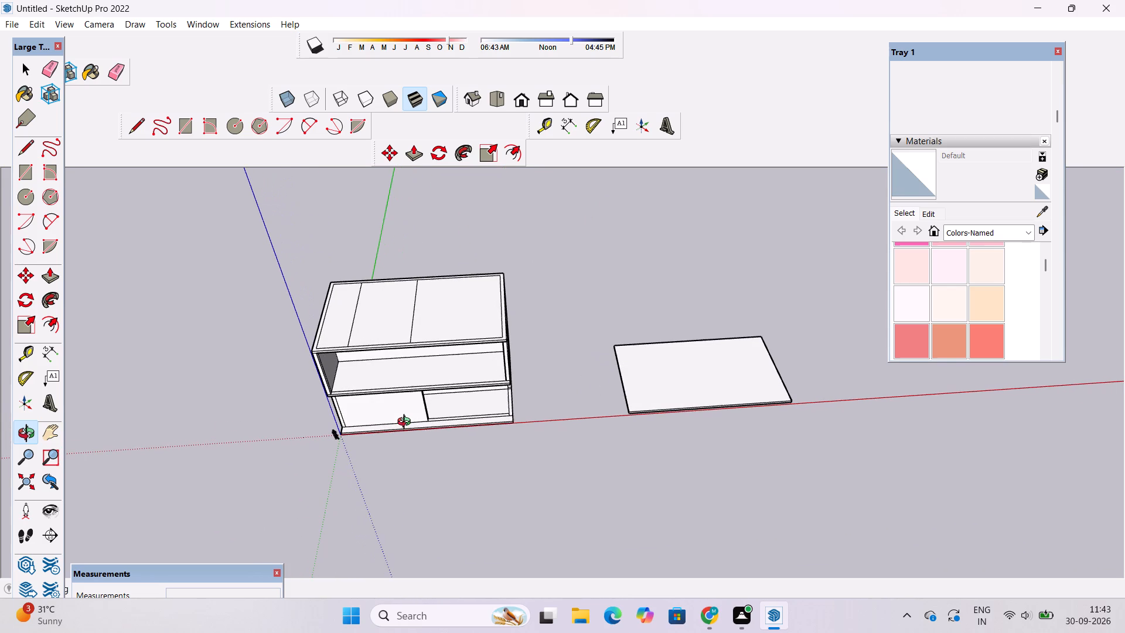
{"action": "left_click_drag", "start_coordinate": [406, 410], "coordinate": [478, 393], "text": "shift"}
{"action": "left_click_drag", "start_coordinate": [480, 394], "coordinate": [472, 397]}
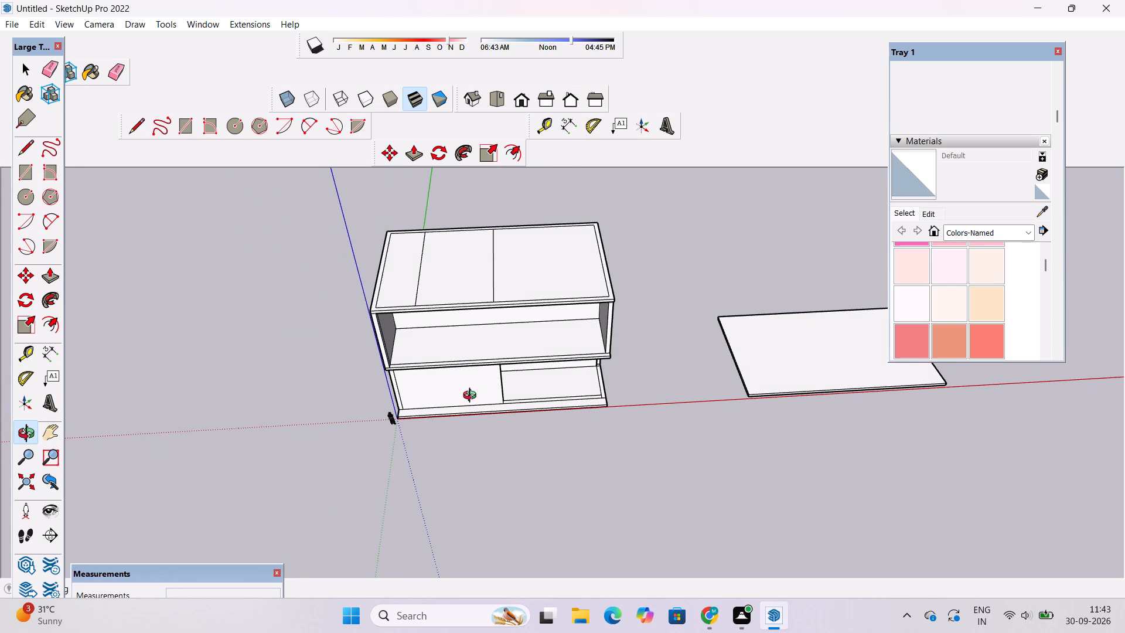
{"action": "left_click", "coordinate": [472, 397]}
{"action": "scroll", "coordinate": [472, 397], "scroll_direction": "down", "scroll_amount": 3}
{"action": "left_click_drag", "start_coordinate": [494, 410], "coordinate": [499, 453]}
{"action": "scroll", "coordinate": [517, 389], "scroll_direction": "up", "scroll_amount": 2}
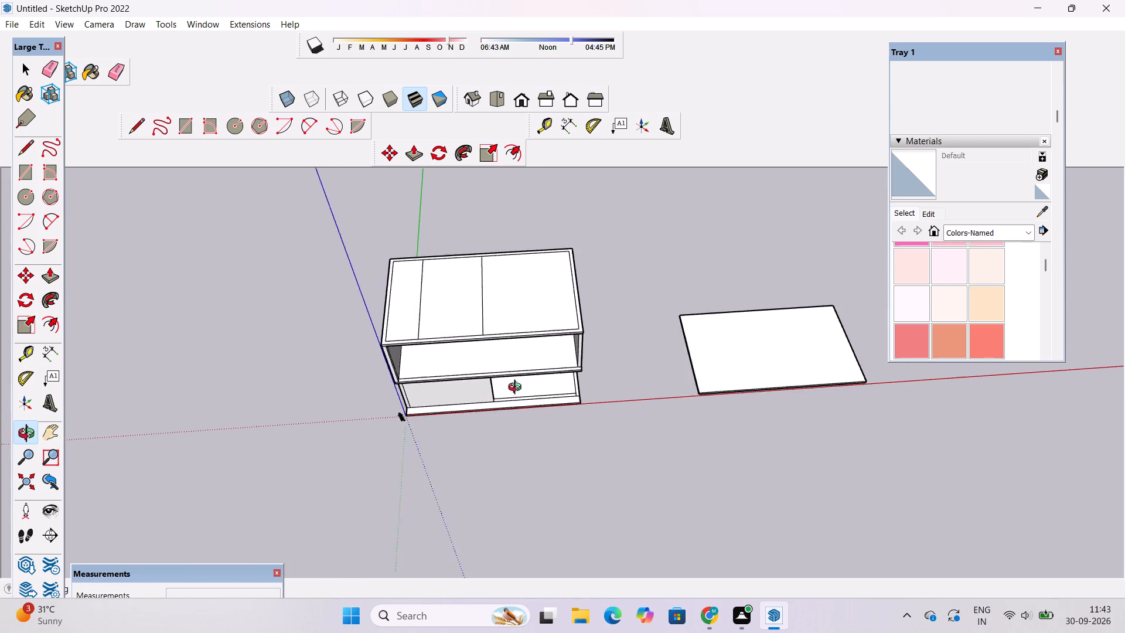
{"action": "scroll", "coordinate": [517, 389], "scroll_direction": "up", "scroll_amount": 10}
{"action": "left_click_drag", "start_coordinate": [489, 373], "coordinate": [473, 342]}
{"action": "left_click_drag", "start_coordinate": [472, 353], "coordinate": [440, 353]}
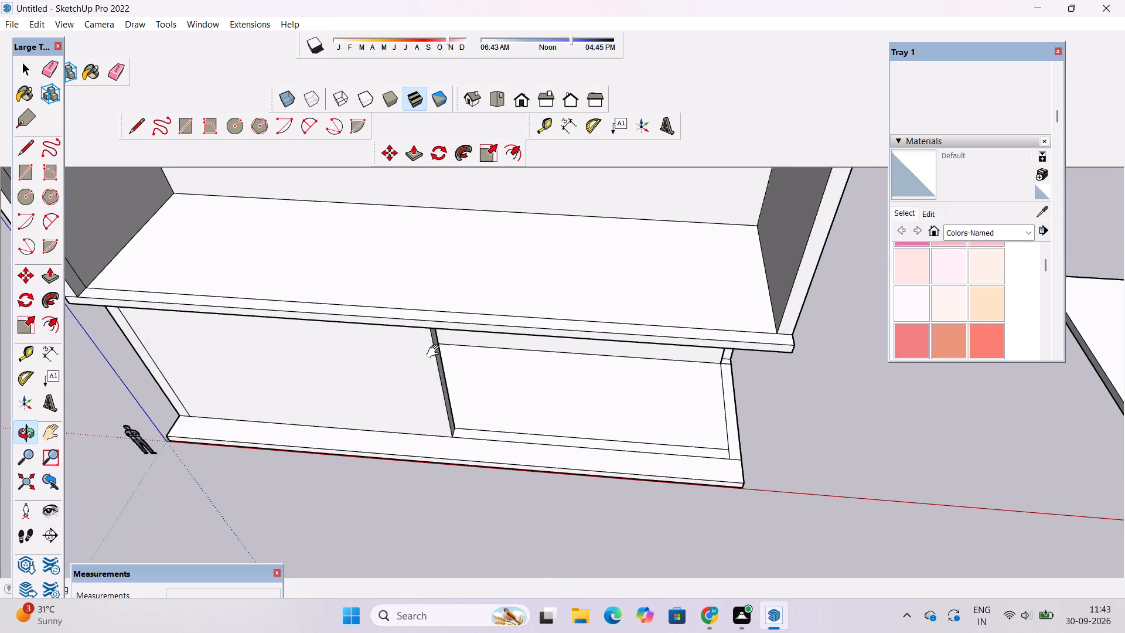
{"action": "left_click_drag", "start_coordinate": [438, 352], "coordinate": [503, 365], "text": "shift"}
{"action": "scroll", "coordinate": [465, 359], "scroll_direction": "up", "scroll_amount": 5}
{"action": "left_click_drag", "start_coordinate": [514, 339], "coordinate": [536, 375]}
{"action": "left_click_drag", "start_coordinate": [536, 375], "coordinate": [518, 357]}
{"action": "scroll", "coordinate": [516, 354], "scroll_direction": "down", "scroll_amount": 5, "text": "shift"}
{"action": "left_click_drag", "start_coordinate": [514, 373], "coordinate": [523, 373]}
Place a Tape Measure guide across the upper floor slab, 41' from the inner face of the side wall nearest the origin.
{"action": "key", "text": "5"}
{"action": "key", "text": "t"}
{"action": "scroll", "coordinate": [466, 347], "scroll_direction": "down", "scroll_amount": 1}
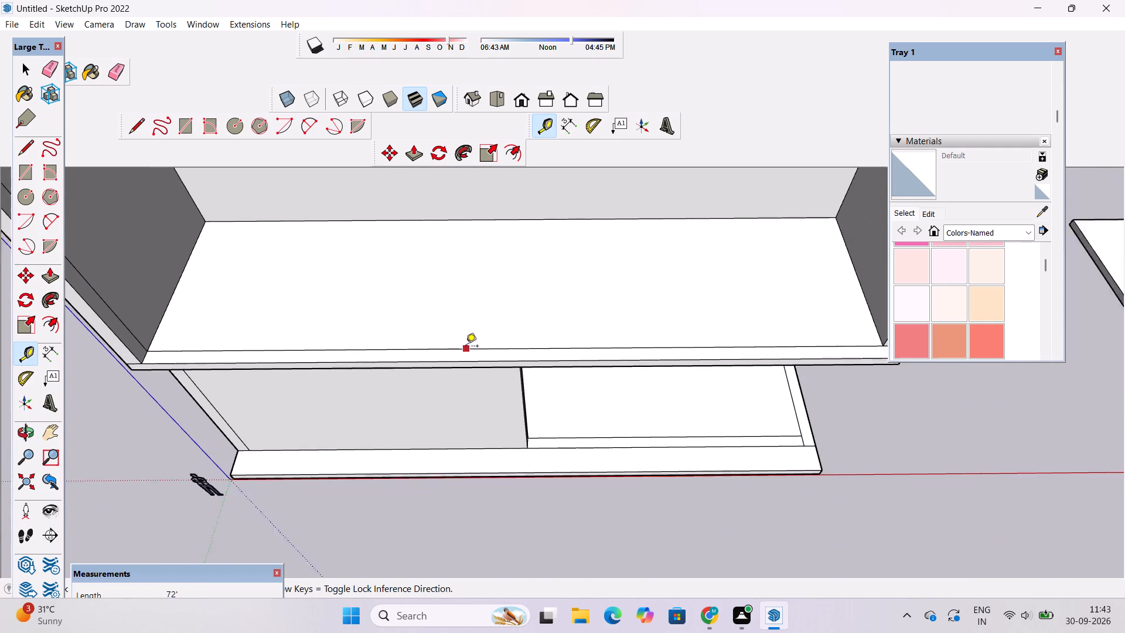
{"action": "scroll", "coordinate": [466, 347], "scroll_direction": "down", "scroll_amount": 2}
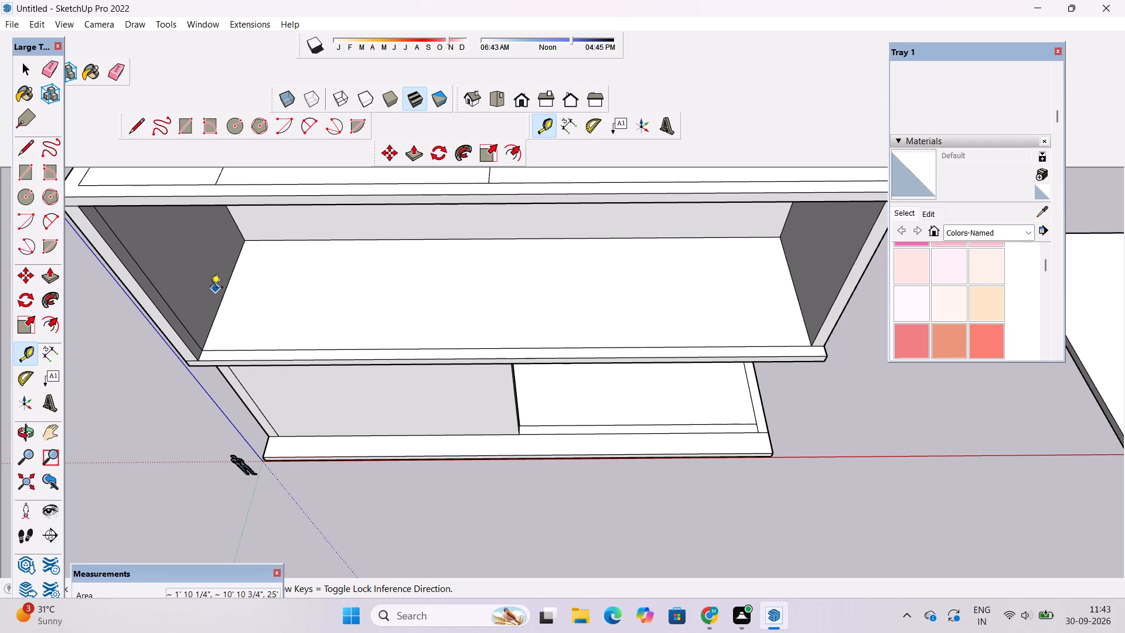
{"action": "left_click", "coordinate": [226, 290]}
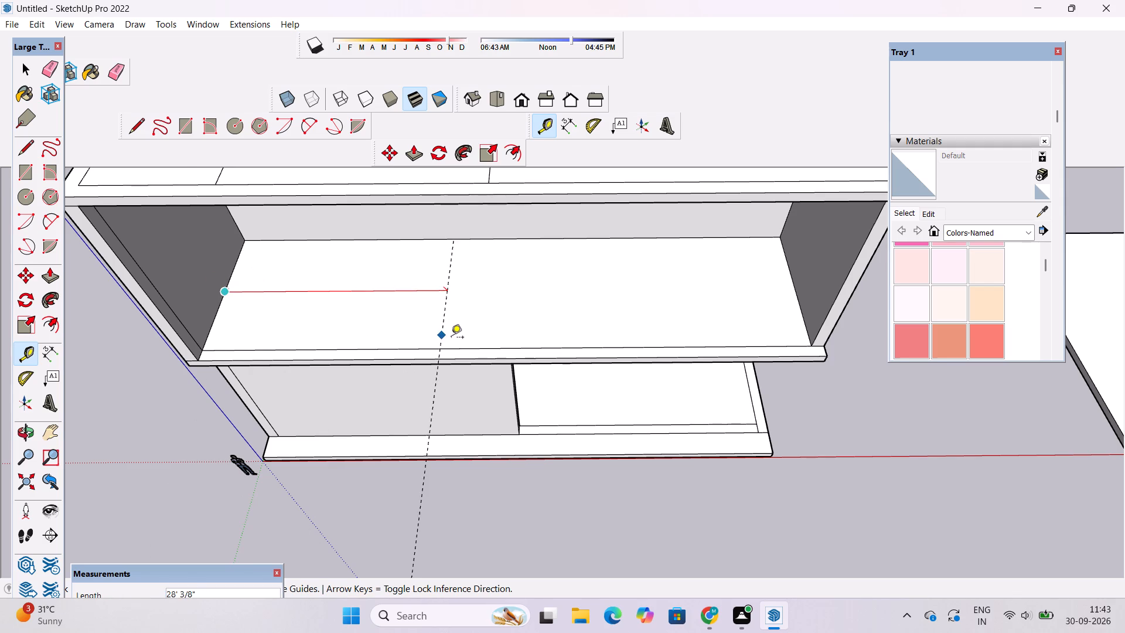
{"action": "scroll", "coordinate": [451, 338], "scroll_direction": "down", "scroll_amount": 3}
{"action": "scroll", "coordinate": [531, 362], "scroll_direction": "up", "scroll_amount": 3}
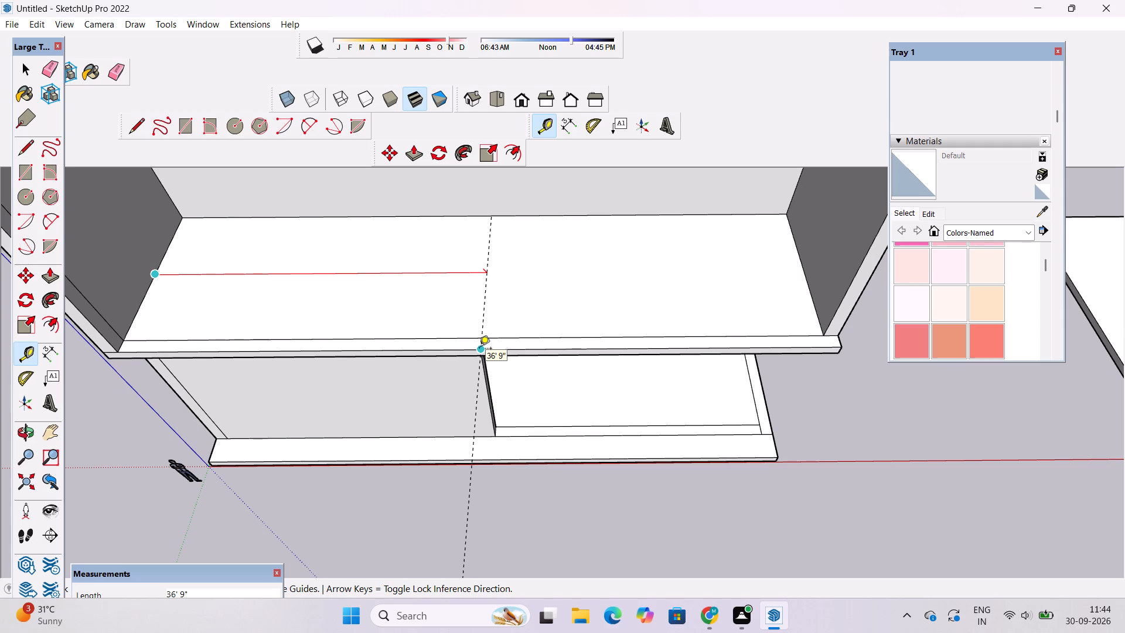
{"action": "type", "text": "41'"}
{"action": "key", "text": "Return"}
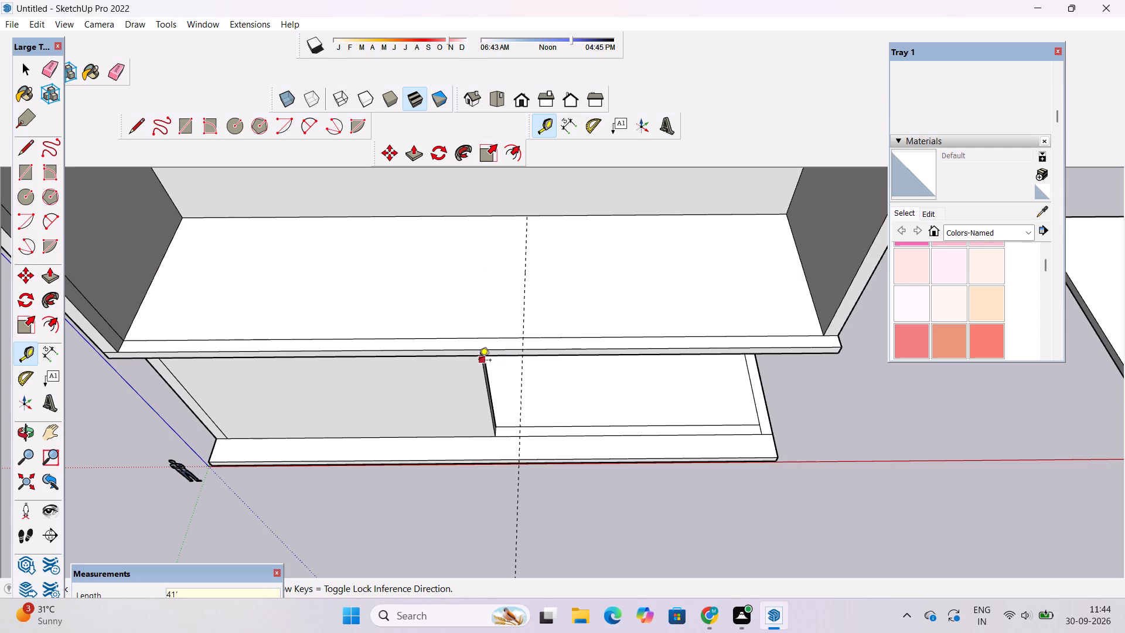
Draw a short line across the upper floor's front strip along the 41' guide.
{"action": "scroll", "coordinate": [484, 367], "scroll_direction": "down", "scroll_amount": 5}
{"action": "left_click", "coordinate": [133, 124]}
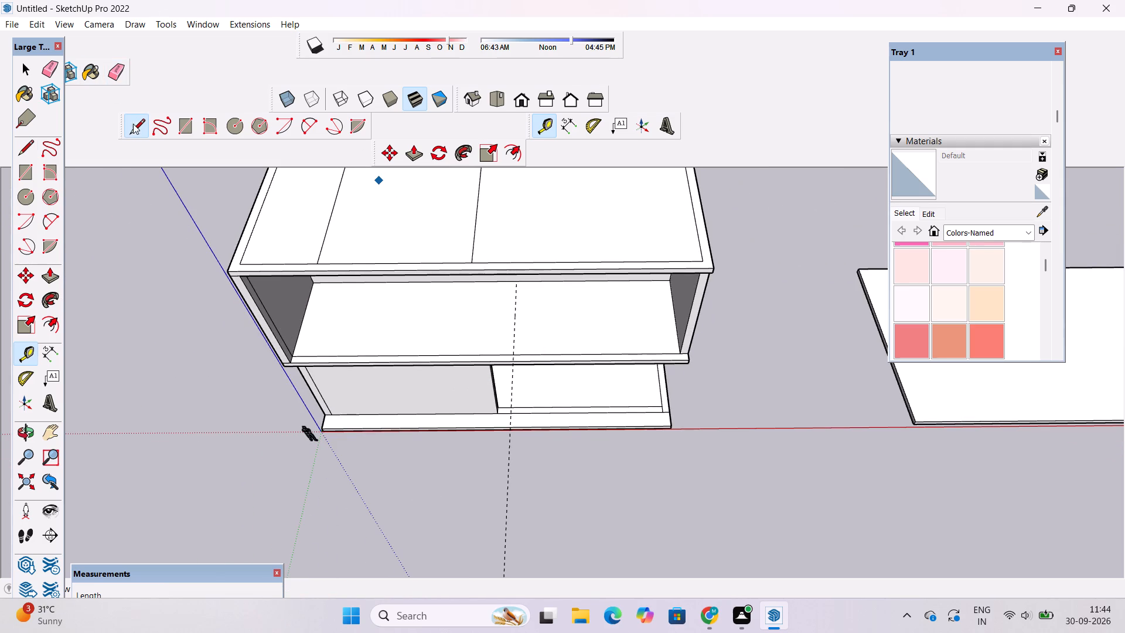
{"action": "scroll", "coordinate": [517, 361], "scroll_direction": "up", "scroll_amount": 17}
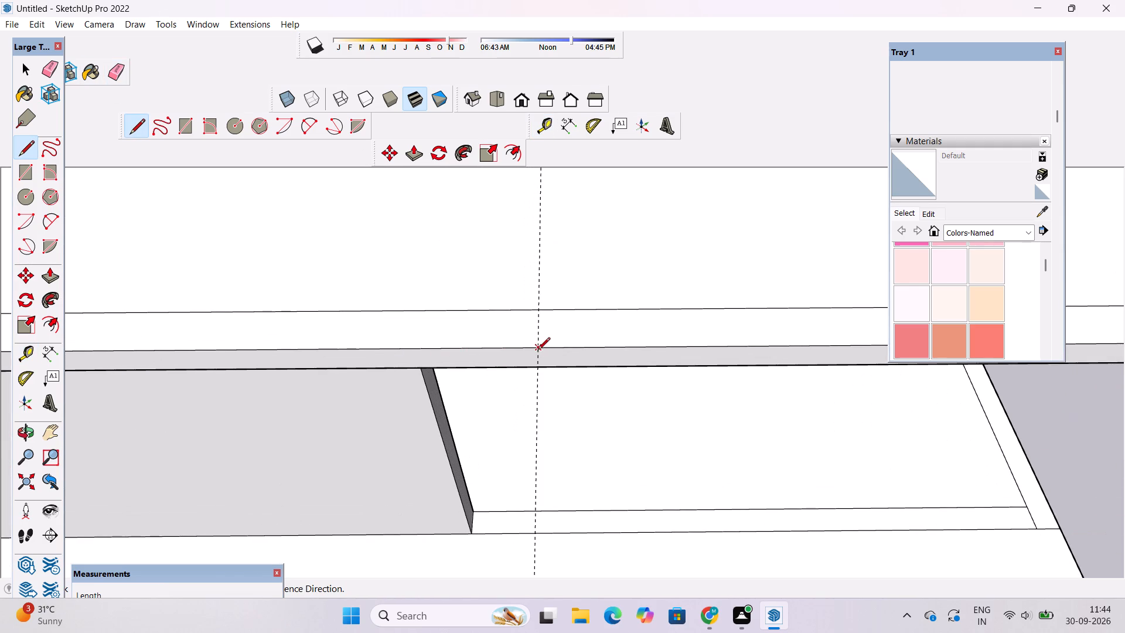
{"action": "left_click", "coordinate": [537, 349]}
{"action": "left_click", "coordinate": [537, 311]}
{"action": "key", "text": "space"}
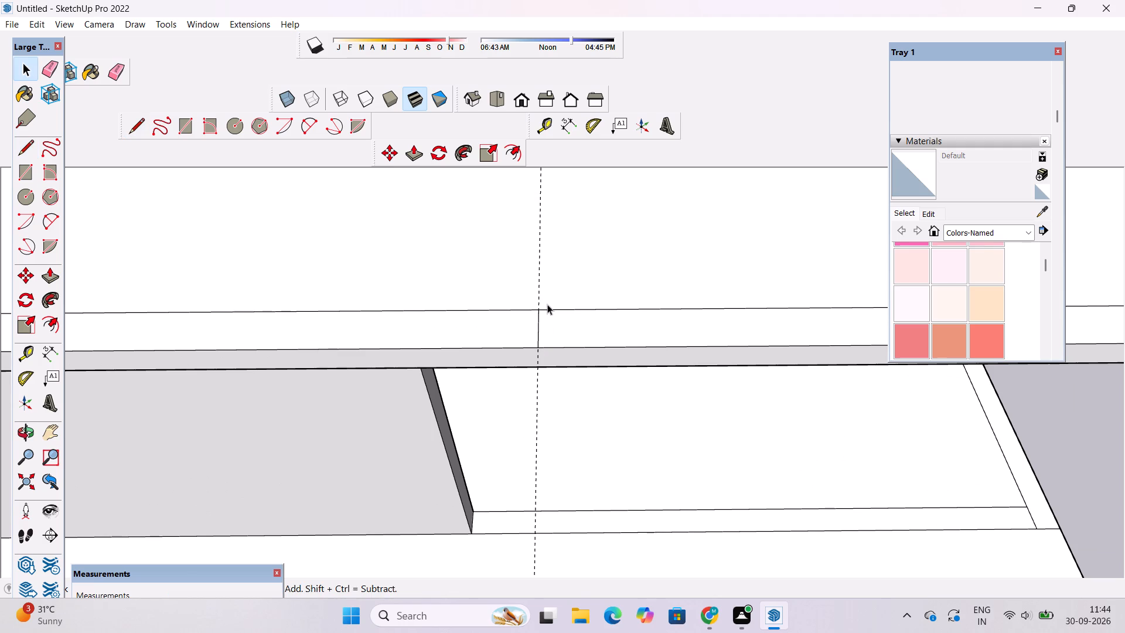
Erase the 41' guide from the upper floor slab.
{"action": "type", "text": "e"}
{"action": "left_click_drag", "start_coordinate": [567, 246], "coordinate": [495, 284]}
Examine the divided upper-floor front strip and the openings of both storeys from the front and above.
{"action": "key", "text": "o"}
{"action": "scroll", "coordinate": [559, 285], "scroll_direction": "down", "scroll_amount": 6}
{"action": "left_click_drag", "start_coordinate": [514, 303], "coordinate": [633, 311], "text": "shift"}
{"action": "scroll", "coordinate": [635, 312], "scroll_direction": "down", "scroll_amount": 4}
{"action": "left_click_drag", "start_coordinate": [599, 333], "coordinate": [589, 360], "text": "shift"}
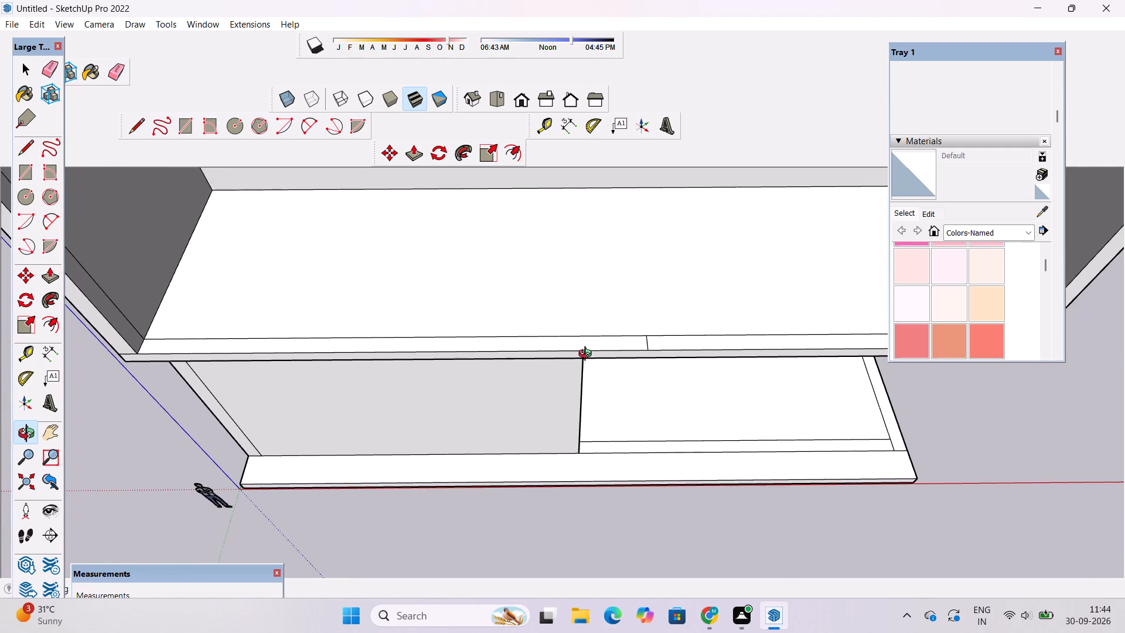
{"action": "scroll", "coordinate": [588, 354], "scroll_direction": "up", "scroll_amount": 4}
{"action": "scroll", "coordinate": [579, 336], "scroll_direction": "down", "scroll_amount": 3}
{"action": "left_click_drag", "start_coordinate": [578, 331], "coordinate": [586, 341]}
{"action": "left_click", "coordinate": [586, 341], "text": "shift"}
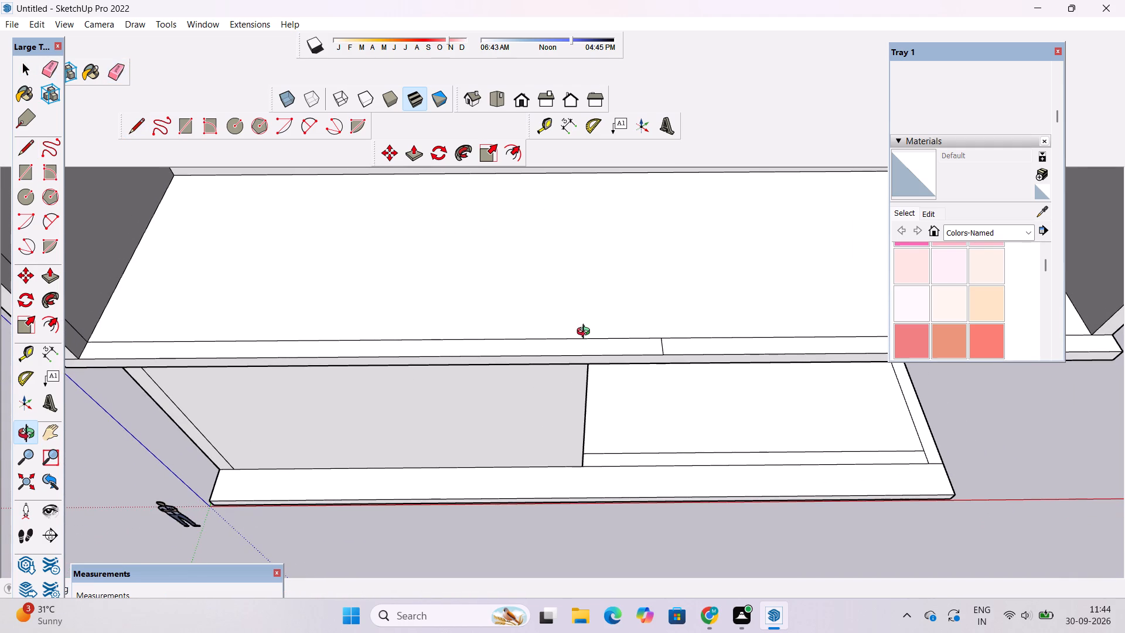
{"action": "scroll", "coordinate": [586, 333], "scroll_direction": "down", "scroll_amount": 4}
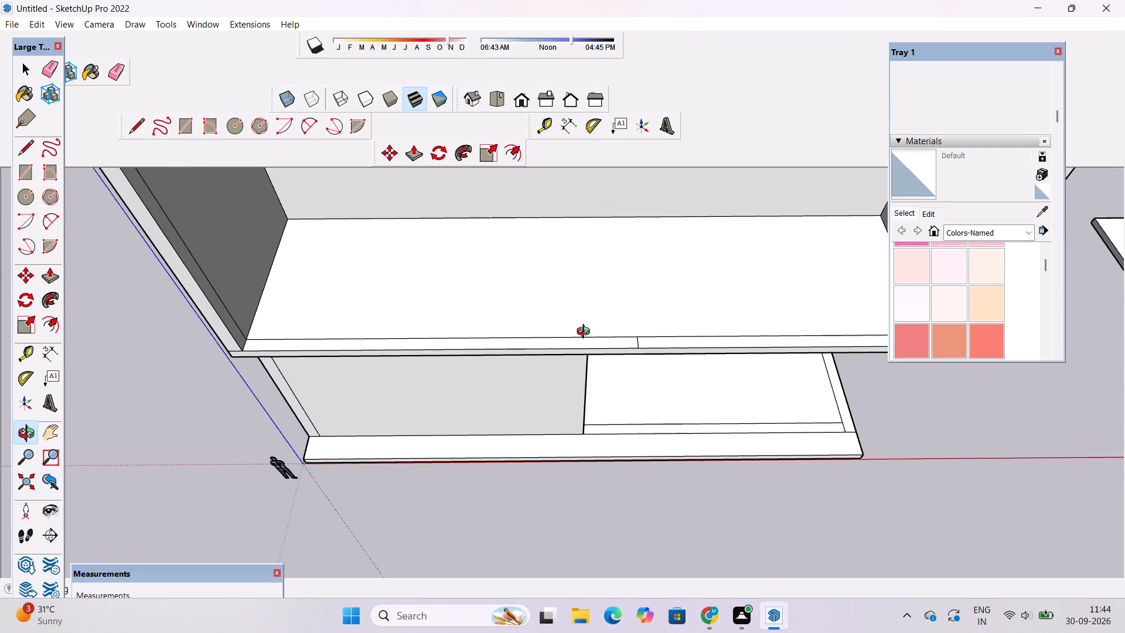
{"action": "left_click_drag", "start_coordinate": [587, 330], "coordinate": [584, 353], "text": "shift"}
{"action": "scroll", "coordinate": [584, 353], "scroll_direction": "down", "scroll_amount": 3}
{"action": "left_click_drag", "start_coordinate": [584, 353], "coordinate": [577, 384], "text": "shift"}
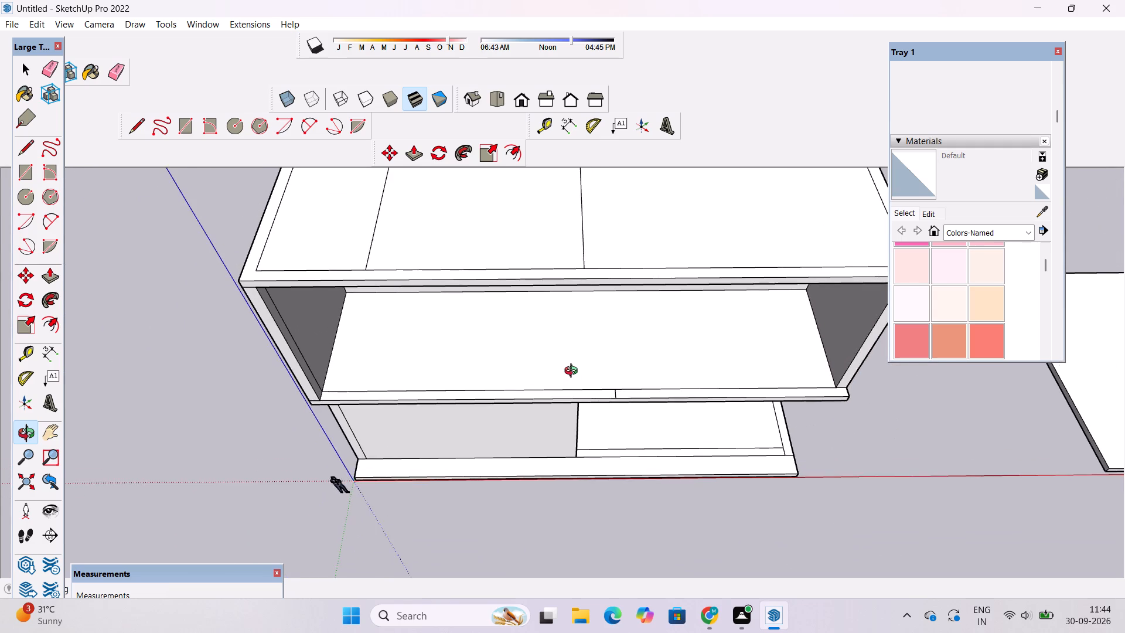
{"action": "scroll", "coordinate": [574, 371], "scroll_direction": "up", "scroll_amount": 2}
{"action": "scroll", "coordinate": [574, 371], "scroll_direction": "down", "scroll_amount": 8}
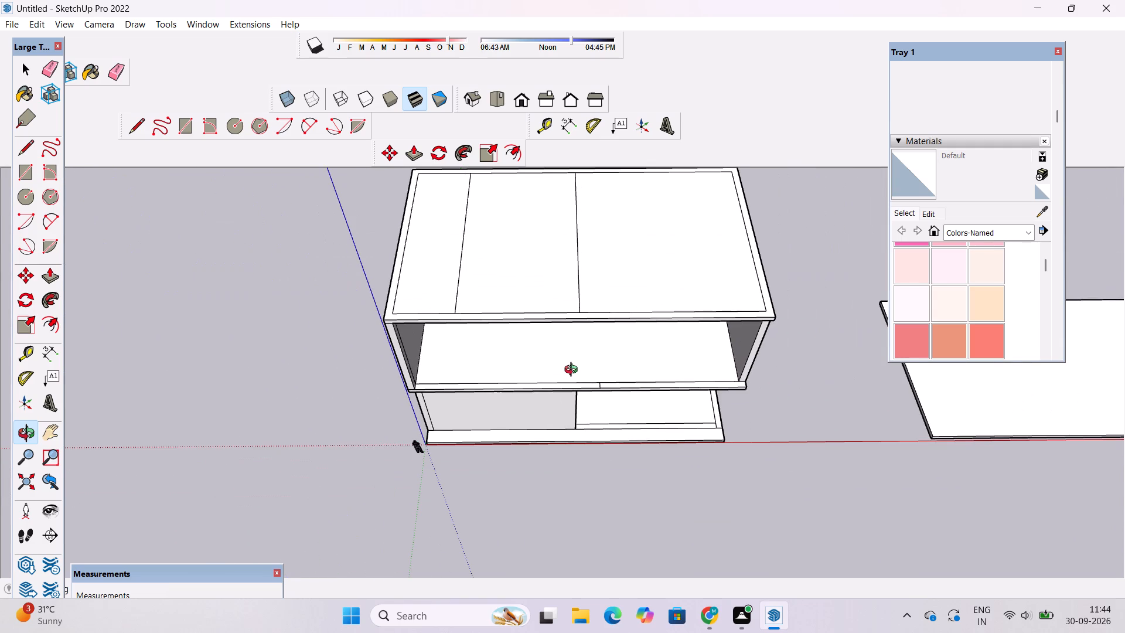
{"action": "left_click_drag", "start_coordinate": [574, 371], "coordinate": [565, 413]}
{"action": "left_click_drag", "start_coordinate": [555, 386], "coordinate": [543, 428]}
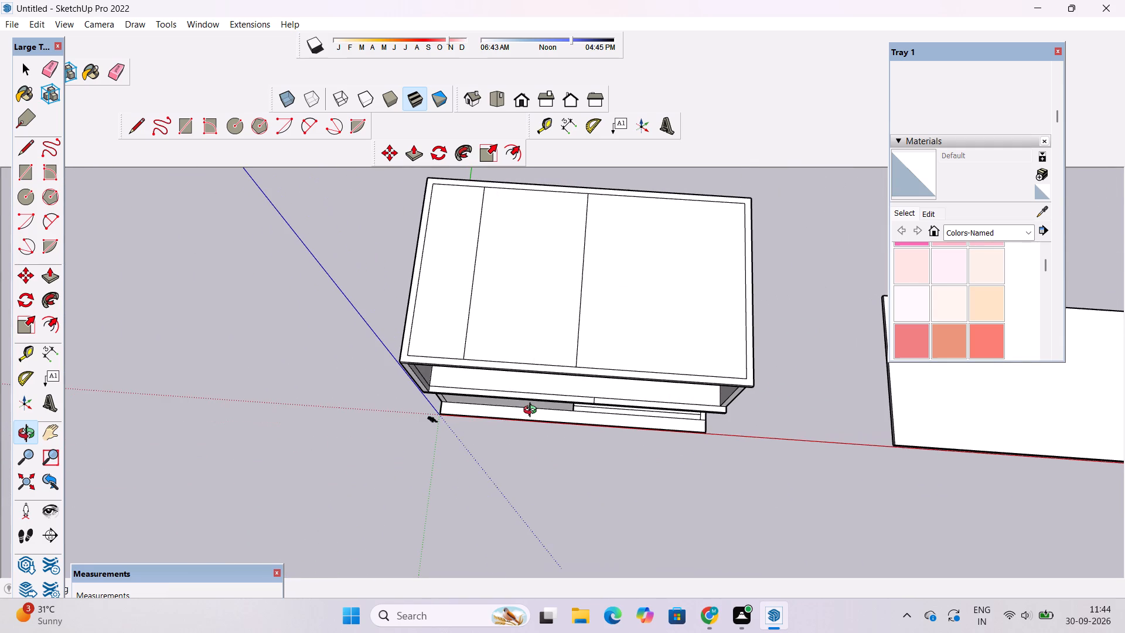
{"action": "left_click_drag", "start_coordinate": [527, 426], "coordinate": [543, 293]}
{"action": "left_click_drag", "start_coordinate": [479, 394], "coordinate": [473, 444], "text": "shift"}
{"action": "left_click_drag", "start_coordinate": [473, 453], "coordinate": [498, 430]}
{"action": "scroll", "coordinate": [475, 431], "scroll_direction": "up", "scroll_amount": 4}
{"action": "left_click_drag", "start_coordinate": [475, 431], "coordinate": [543, 405], "text": "shift"}
{"action": "scroll", "coordinate": [543, 405], "scroll_direction": "up", "scroll_amount": 2}
{"action": "left_click_drag", "start_coordinate": [544, 406], "coordinate": [543, 433]}
{"action": "left_click_drag", "start_coordinate": [538, 436], "coordinate": [496, 428], "text": "shift"}
{"action": "scroll", "coordinate": [496, 428], "scroll_direction": "up", "scroll_amount": 3}
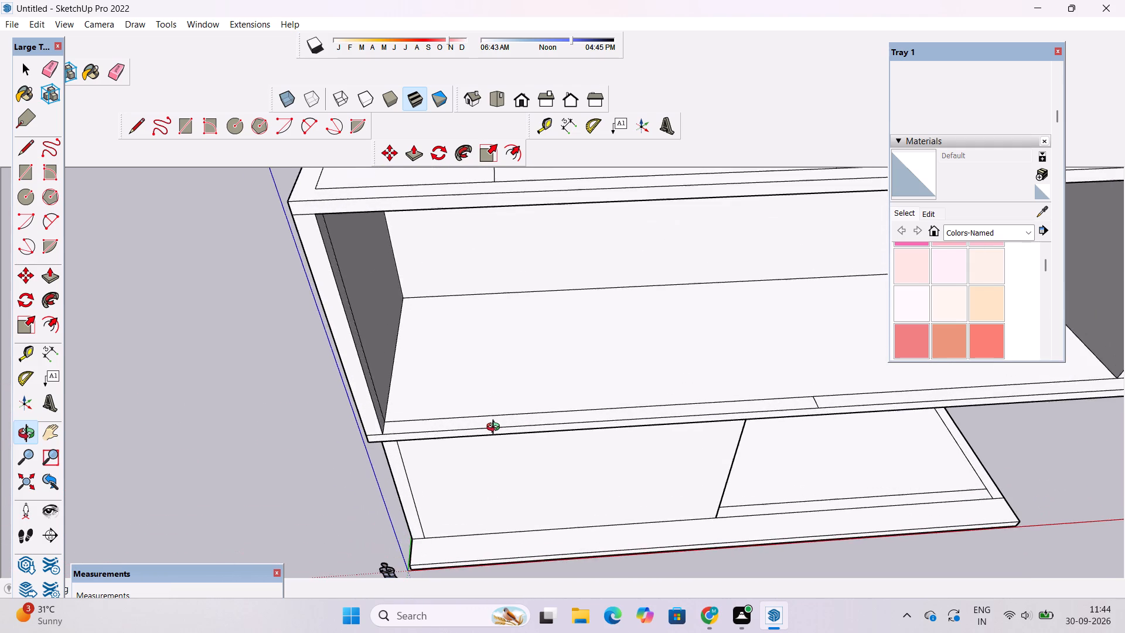
{"action": "left_click_drag", "start_coordinate": [496, 428], "coordinate": [478, 451]}
{"action": "scroll", "coordinate": [475, 449], "scroll_direction": "up", "scroll_amount": 3}
{"action": "left_click_drag", "start_coordinate": [454, 433], "coordinate": [442, 397], "text": "shift"}
{"action": "left_click", "coordinate": [434, 414]}
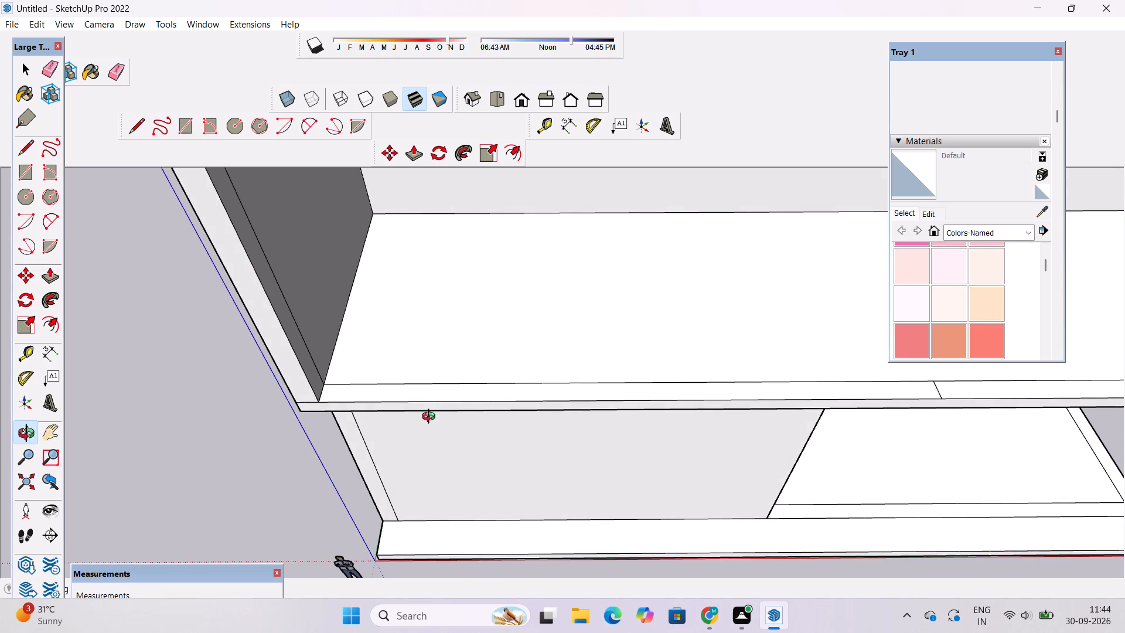
Place a Tape Measure guide across the upper floor slab, 12' from the inner face of the side wall nearest the origin.
{"action": "key", "text": "t"}
{"action": "scroll", "coordinate": [336, 348], "scroll_direction": "up", "scroll_amount": 3}
{"action": "left_click", "coordinate": [336, 348]}
{"action": "scroll", "coordinate": [370, 355], "scroll_direction": "down", "scroll_amount": 9}
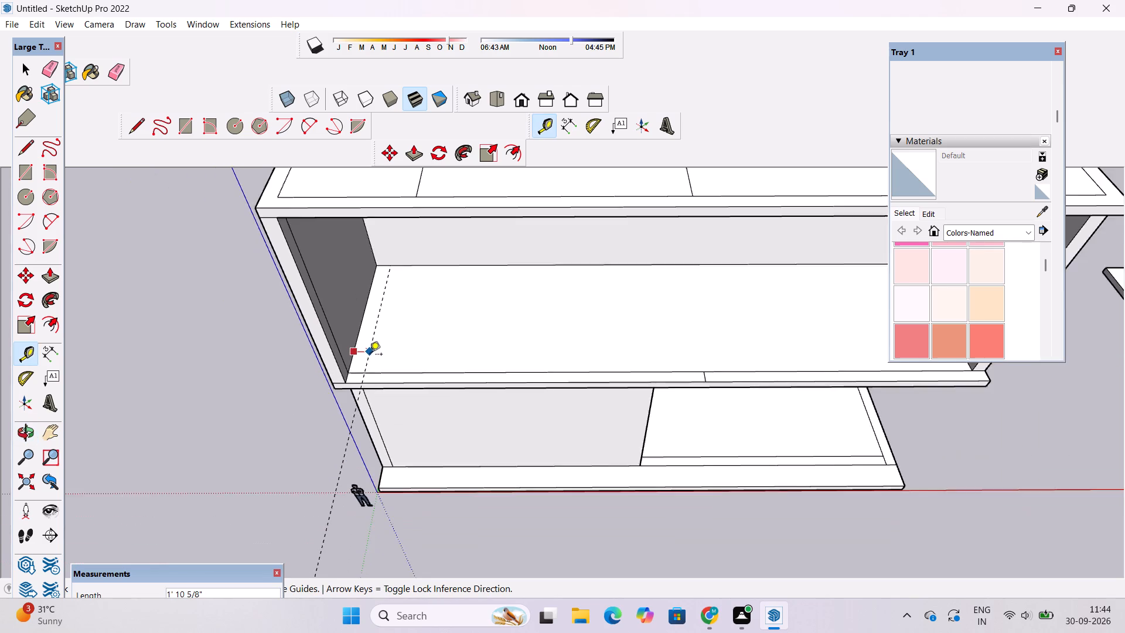
{"action": "scroll", "coordinate": [370, 355], "scroll_direction": "down", "scroll_amount": 3}
{"action": "scroll", "coordinate": [426, 356], "scroll_direction": "up", "scroll_amount": 2}
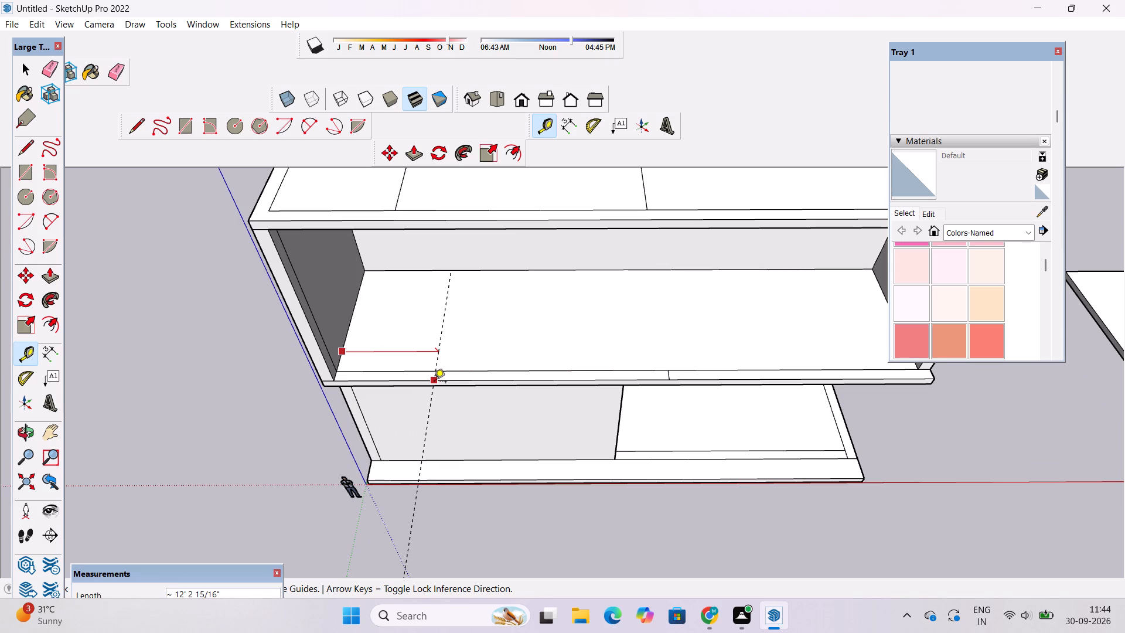
{"action": "key", "text": "1"}
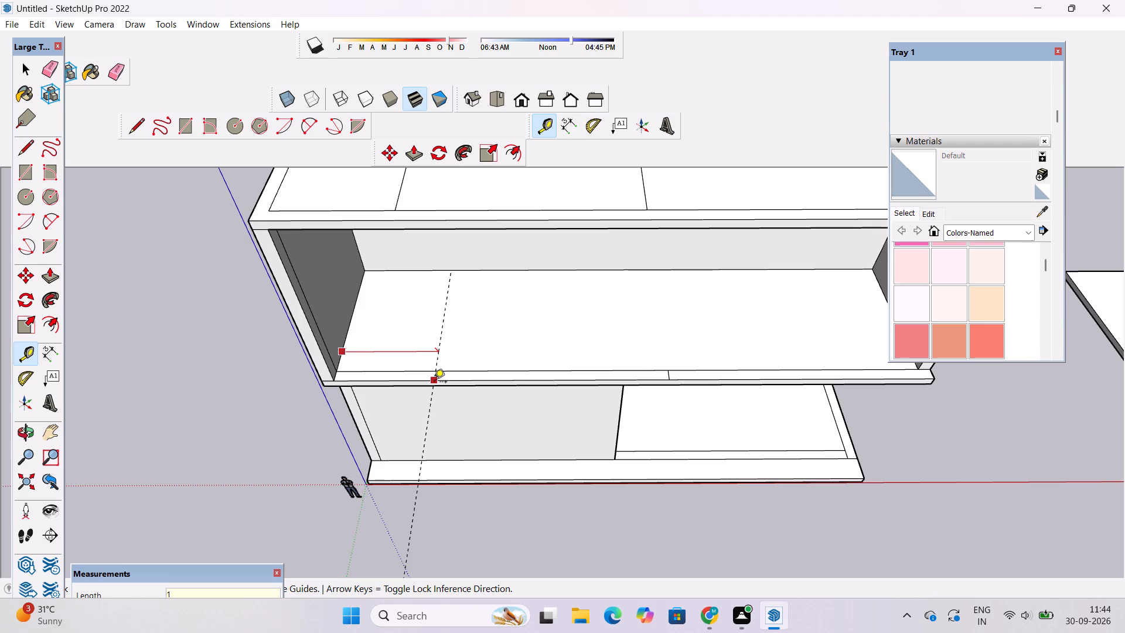
{"action": "key", "text": "2"}
{"action": "key", "text": "apostrophe"}
{"action": "key", "text": "Return"}
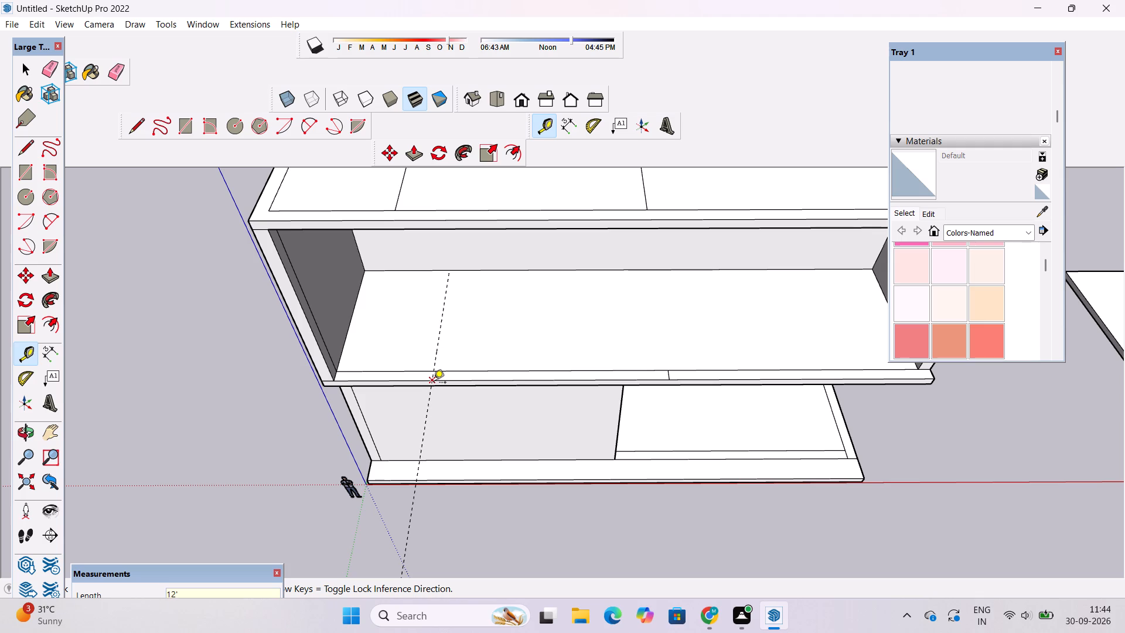
Draw a 1' 6" line across the upper floor's front strip along the 12' guide.
{"action": "key", "text": "l"}
{"action": "scroll", "coordinate": [432, 377], "scroll_direction": "up", "scroll_amount": 9}
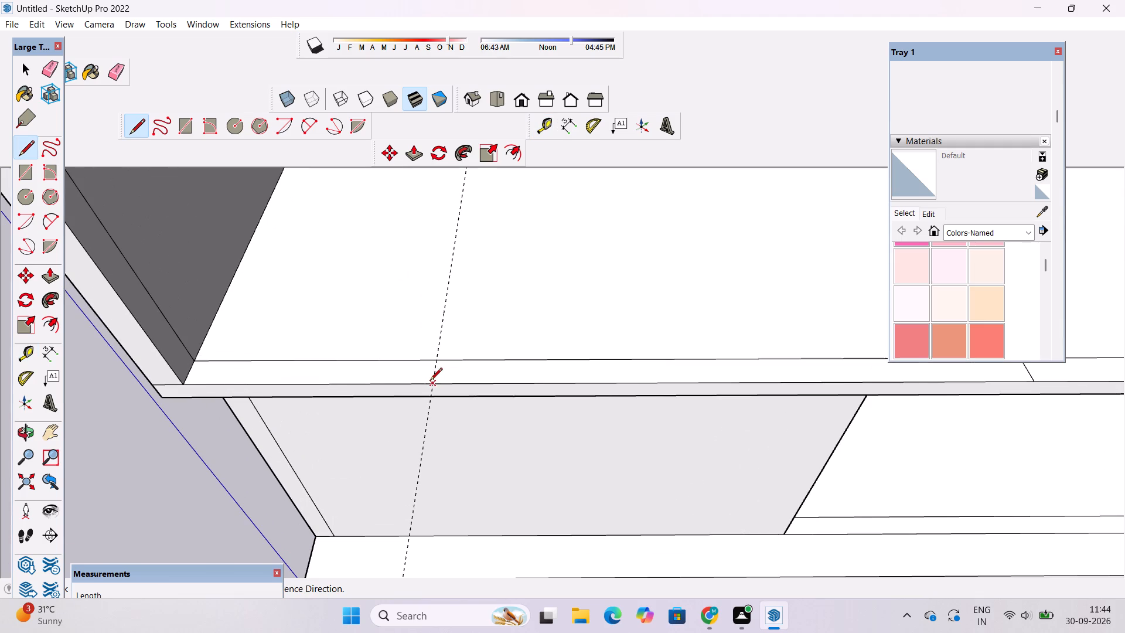
{"action": "left_click", "coordinate": [431, 385]}
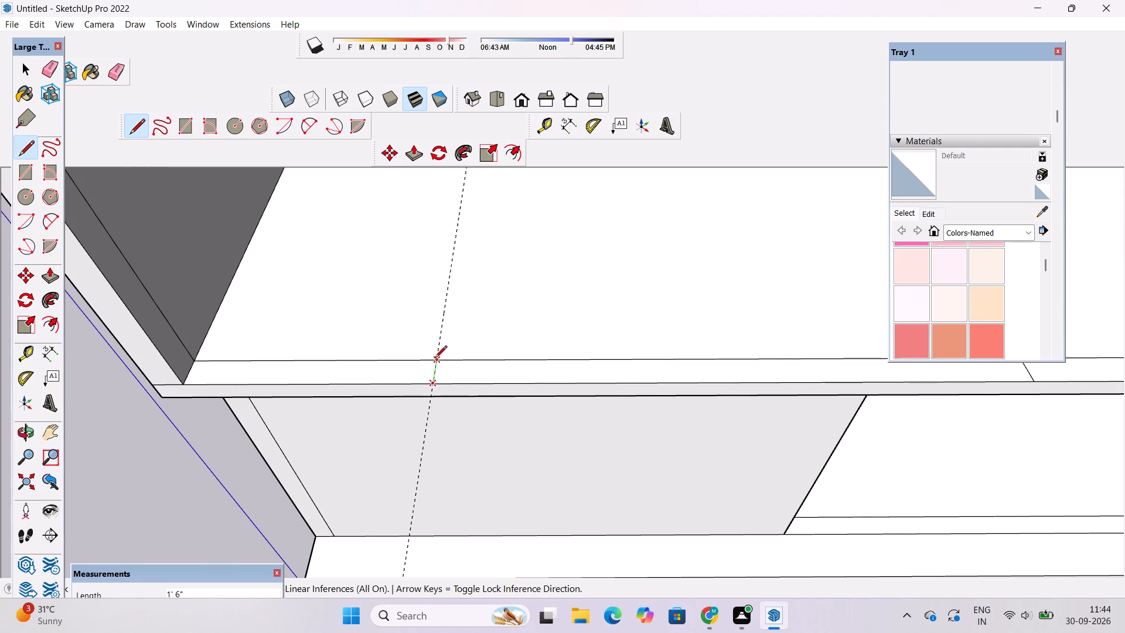
{"action": "left_click", "coordinate": [436, 362]}
{"action": "key", "text": "space"}
Erase the 12' guide from the upper floor slab.
{"action": "key", "text": "e"}
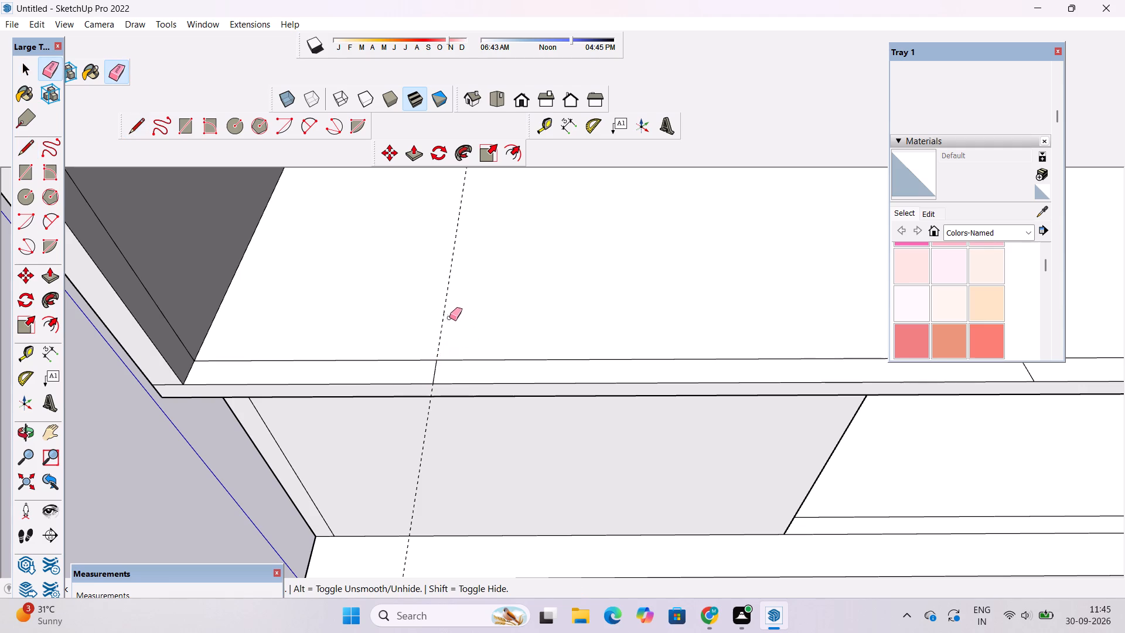
{"action": "left_click", "coordinate": [448, 296]}
{"action": "key", "text": "space"}
Push/Pull the 12' section of the upper floor's front strip nearest the origin up 23' to the underside of the roof slab.
{"action": "key", "text": "o"}
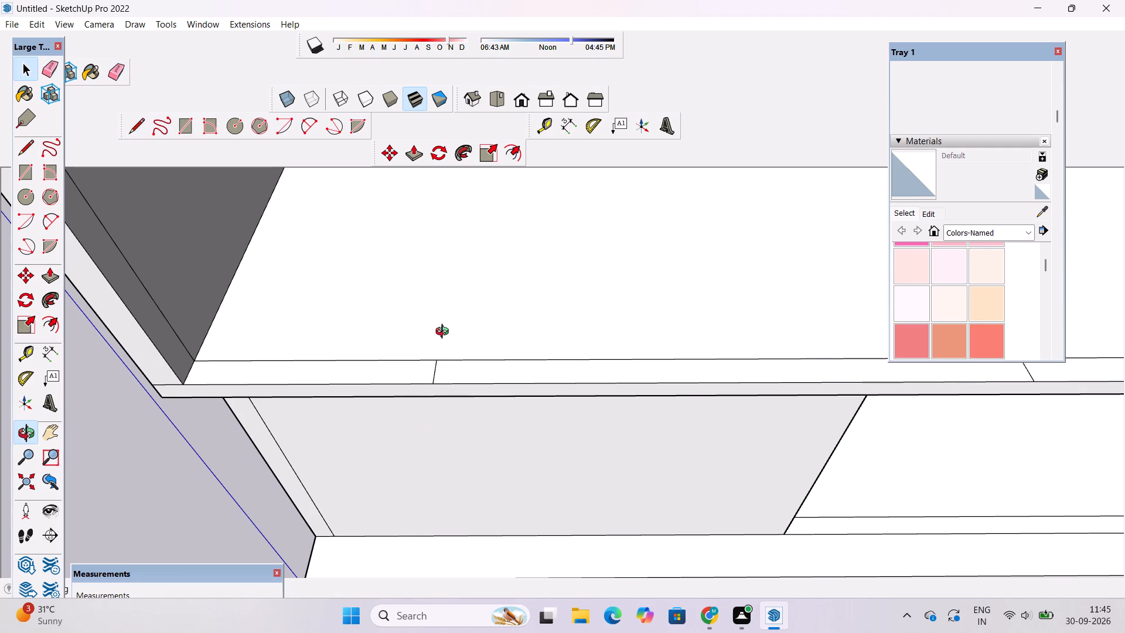
{"action": "scroll", "coordinate": [445, 341], "scroll_direction": "down", "scroll_amount": 9}
{"action": "left_click_drag", "start_coordinate": [434, 333], "coordinate": [459, 401], "text": "shift"}
{"action": "left_click_drag", "start_coordinate": [457, 401], "coordinate": [461, 353]}
{"action": "scroll", "coordinate": [461, 346], "scroll_direction": "down", "scroll_amount": 5}
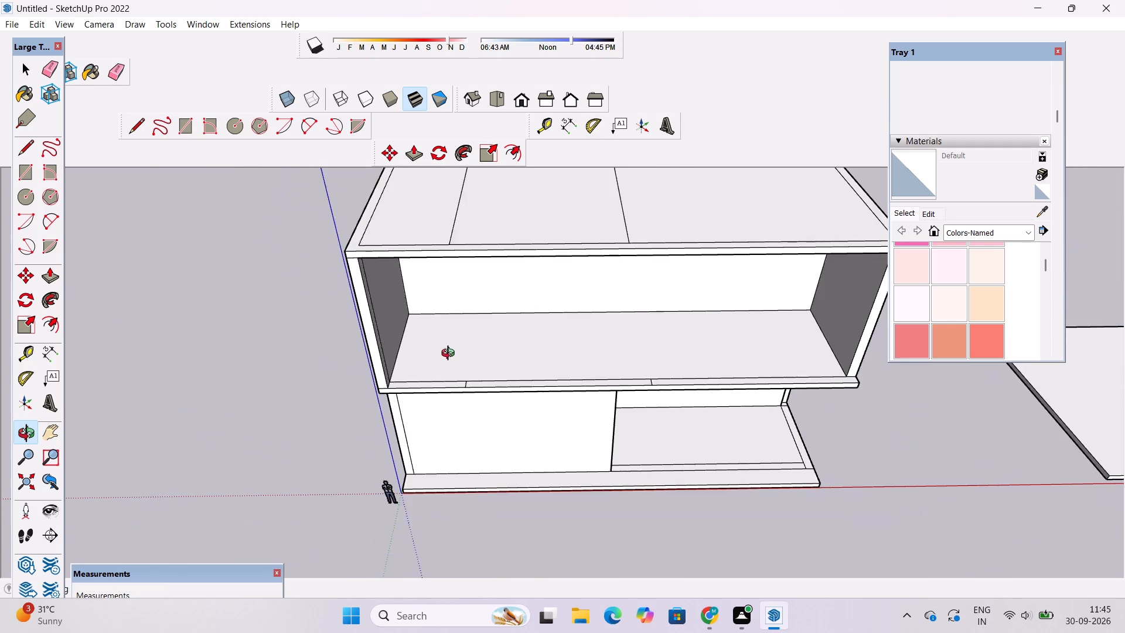
{"action": "scroll", "coordinate": [432, 369], "scroll_direction": "up", "scroll_amount": 5}
{"action": "left_click_drag", "start_coordinate": [415, 384], "coordinate": [442, 298]}
{"action": "left_click_drag", "start_coordinate": [442, 298], "coordinate": [405, 427], "text": "shift"}
{"action": "scroll", "coordinate": [401, 409], "scroll_direction": "down", "scroll_amount": 6}
{"action": "left_click_drag", "start_coordinate": [402, 420], "coordinate": [414, 393]}
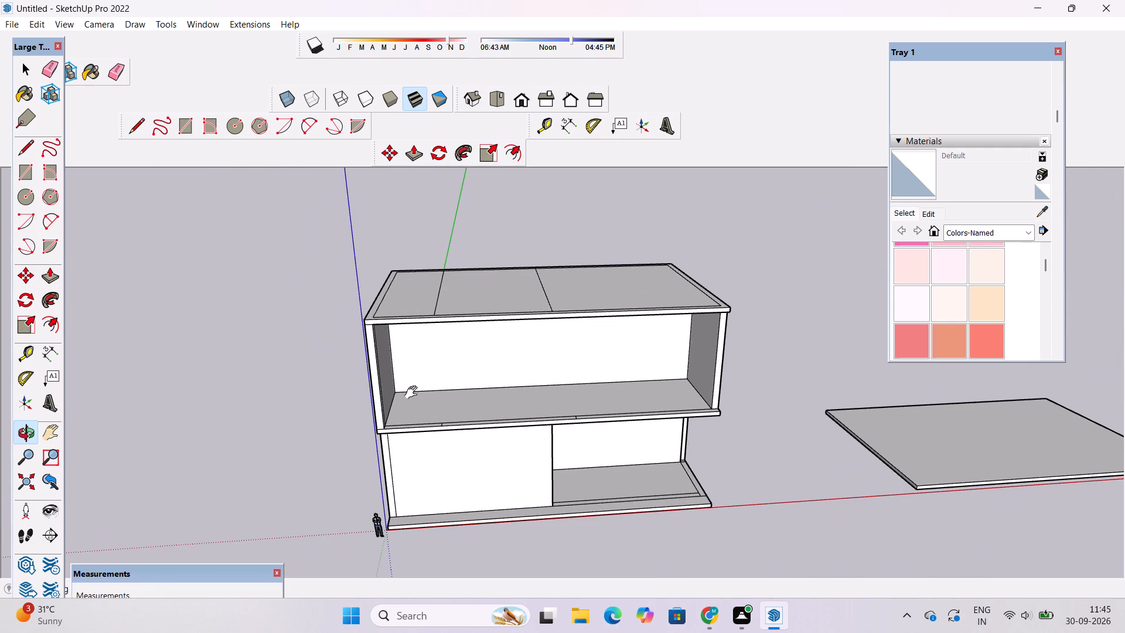
{"action": "left_click_drag", "start_coordinate": [401, 404], "coordinate": [400, 376], "text": "shift"}
{"action": "scroll", "coordinate": [393, 390], "scroll_direction": "up", "scroll_amount": 4}
{"action": "left_click_drag", "start_coordinate": [391, 404], "coordinate": [388, 369], "text": "shift"}
{"action": "left_click_drag", "start_coordinate": [397, 390], "coordinate": [401, 435]}
{"action": "scroll", "coordinate": [401, 432], "scroll_direction": "down", "scroll_amount": 2}
{"action": "key", "text": "p"}
{"action": "scroll", "coordinate": [403, 418], "scroll_direction": "up", "scroll_amount": 9}
{"action": "left_click", "coordinate": [396, 390]}
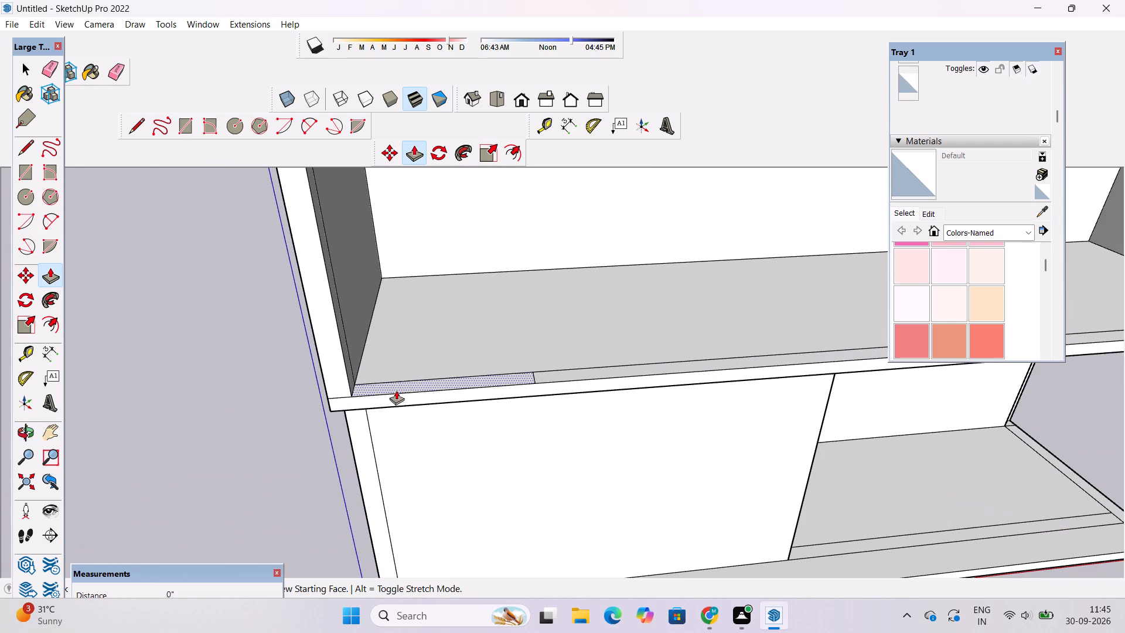
{"action": "scroll", "coordinate": [392, 375], "scroll_direction": "down", "scroll_amount": 11}
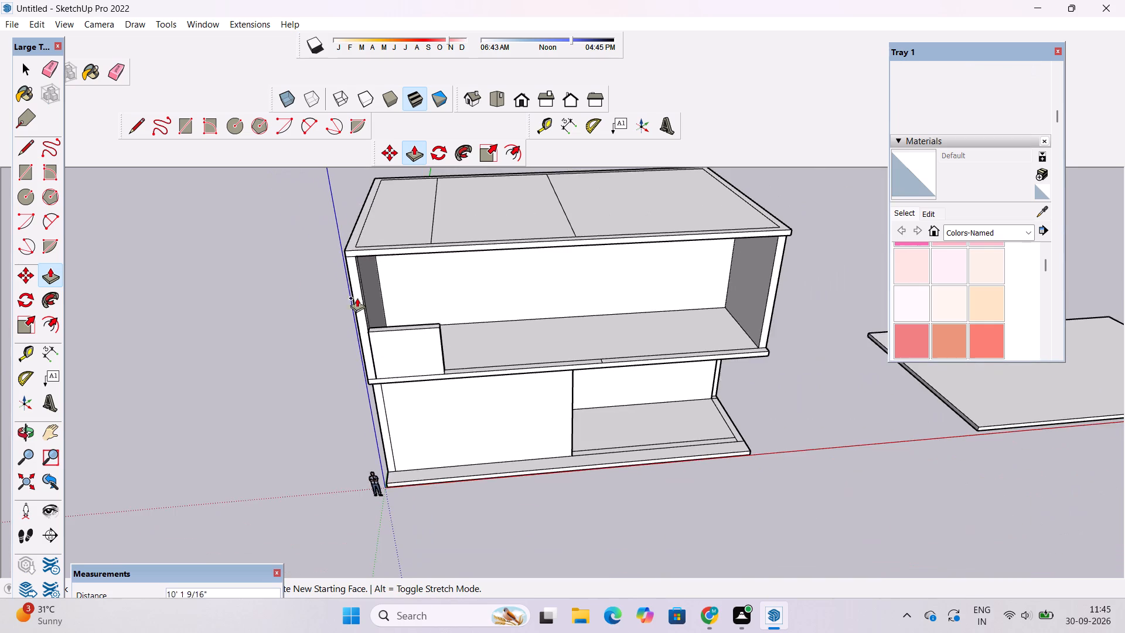
{"action": "scroll", "coordinate": [336, 253], "scroll_direction": "up", "scroll_amount": 8}
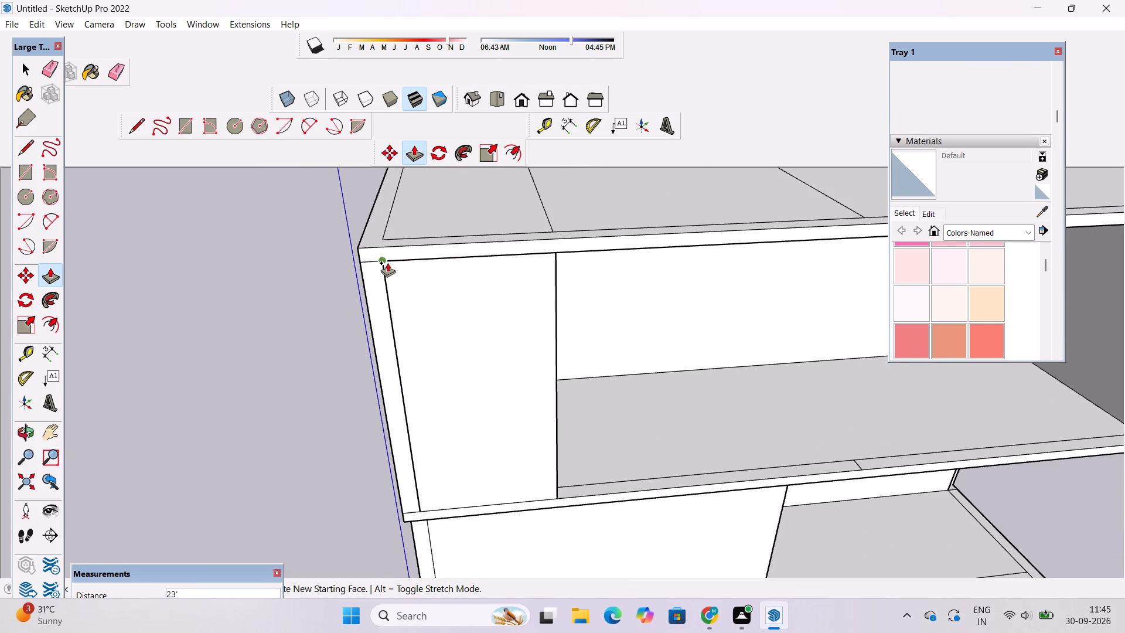
{"action": "left_click", "coordinate": [387, 263]}
Examine the upper floor's 12' front wall section and the remaining opening from the front, the side and above.
{"action": "key", "text": "o"}
{"action": "scroll", "coordinate": [366, 335], "scroll_direction": "down", "scroll_amount": 5}
{"action": "left_click_drag", "start_coordinate": [378, 396], "coordinate": [397, 361]}
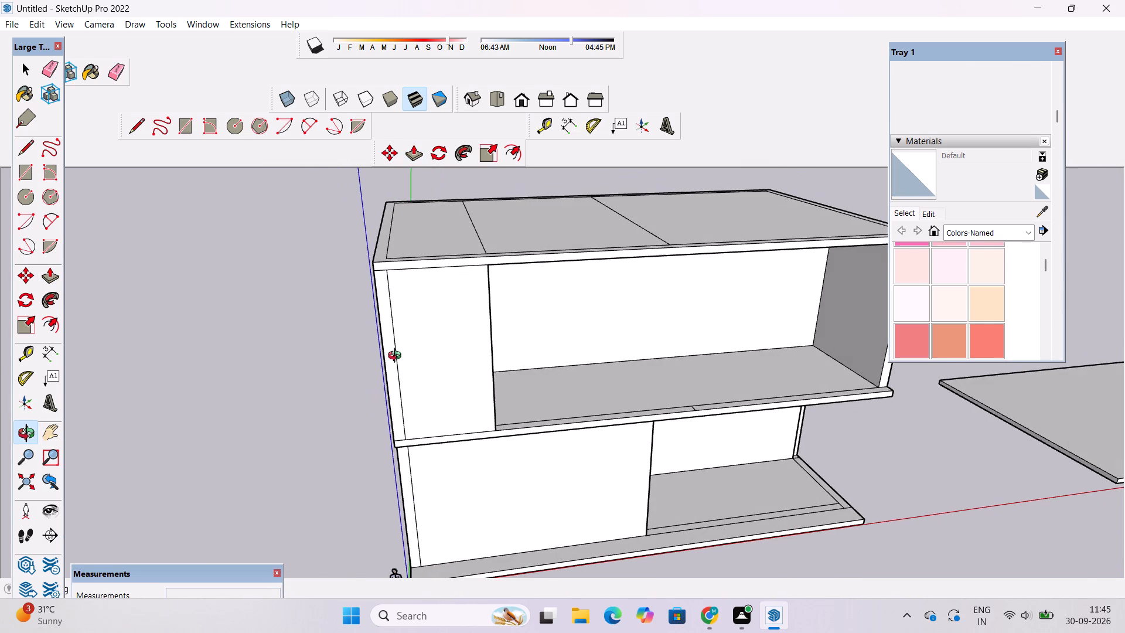
{"action": "left_click_drag", "start_coordinate": [397, 355], "coordinate": [403, 330], "text": "shift"}
{"action": "scroll", "coordinate": [403, 327], "scroll_direction": "up", "scroll_amount": 3}
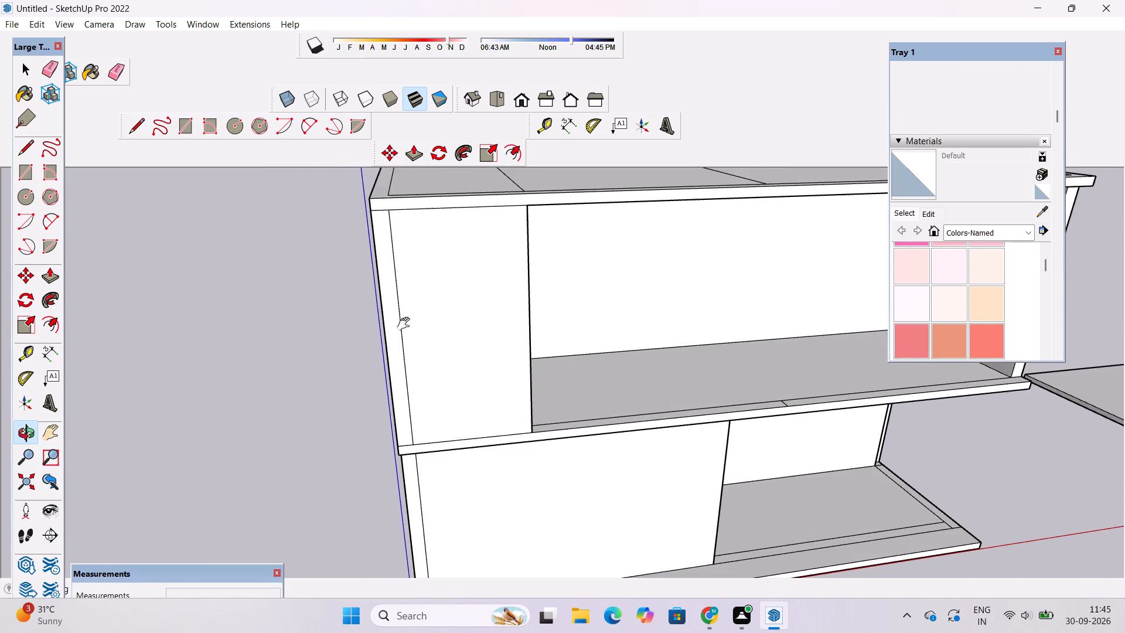
{"action": "left_click_drag", "start_coordinate": [406, 324], "coordinate": [373, 321], "text": "shift"}
{"action": "scroll", "coordinate": [371, 321], "scroll_direction": "down", "scroll_amount": 2}
{"action": "left_click_drag", "start_coordinate": [375, 324], "coordinate": [372, 366]}
{"action": "scroll", "coordinate": [377, 370], "scroll_direction": "down", "scroll_amount": 4}
{"action": "left_click_drag", "start_coordinate": [452, 382], "coordinate": [398, 358]}
{"action": "scroll", "coordinate": [398, 339], "scroll_direction": "up", "scroll_amount": 2}
{"action": "left_click_drag", "start_coordinate": [398, 339], "coordinate": [315, 443]}
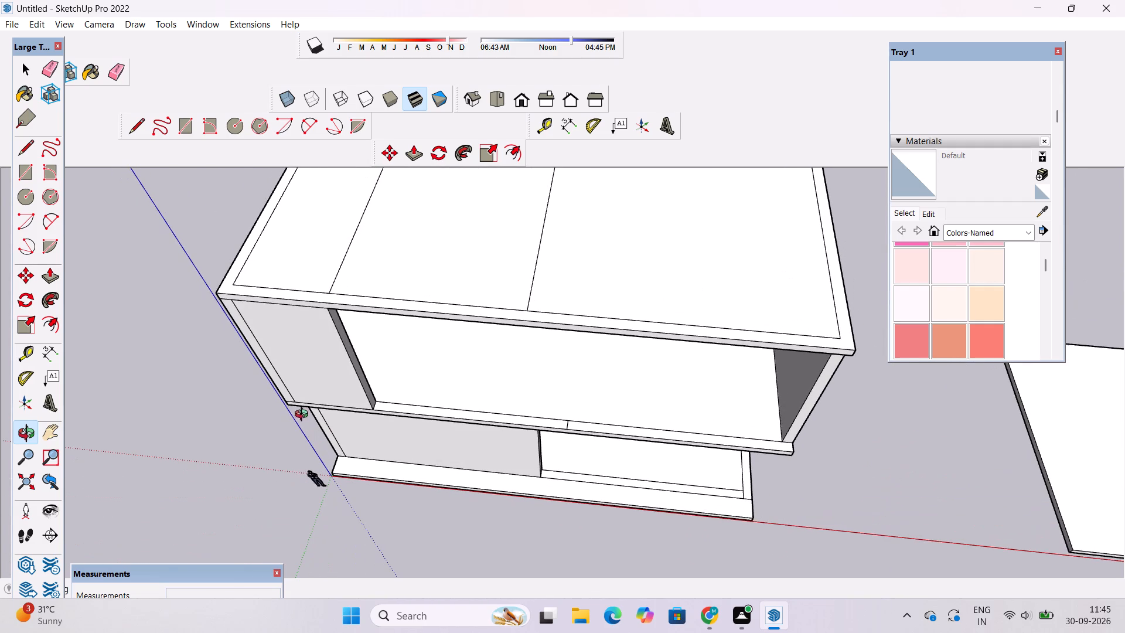
{"action": "scroll", "coordinate": [314, 379], "scroll_direction": "up", "scroll_amount": 3, "text": "shift"}
{"action": "left_click_drag", "start_coordinate": [314, 379], "coordinate": [370, 397], "text": "shift"}
{"action": "scroll", "coordinate": [369, 379], "scroll_direction": "down", "scroll_amount": 6}
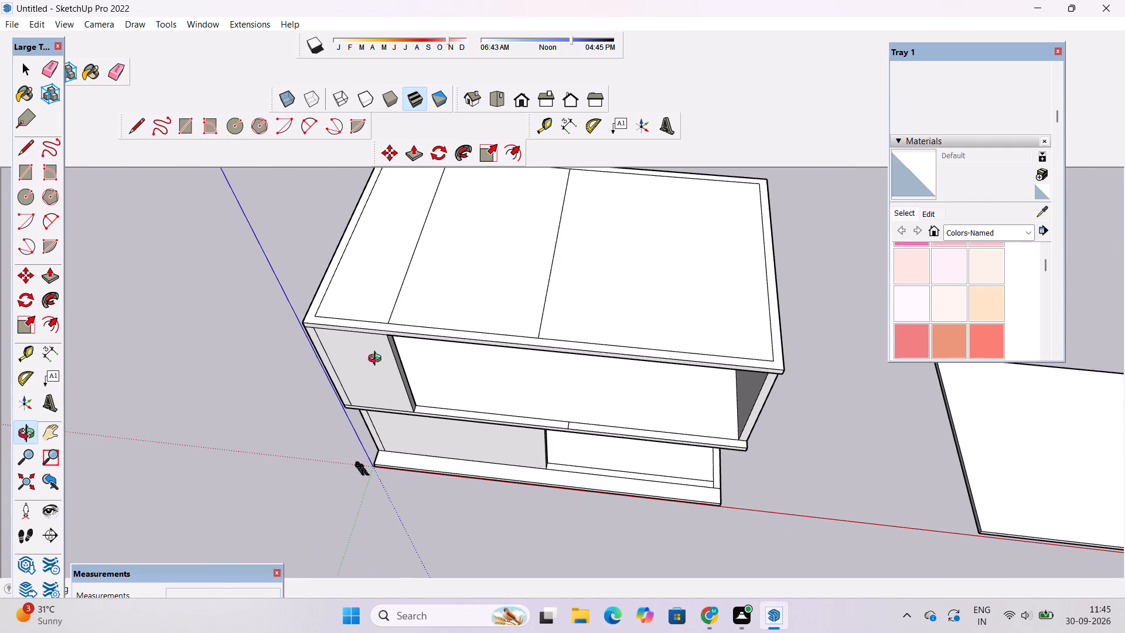
{"action": "left_click_drag", "start_coordinate": [390, 341], "coordinate": [380, 356], "text": "shift"}
{"action": "scroll", "coordinate": [371, 366], "scroll_direction": "up", "scroll_amount": 7}
{"action": "left_click_drag", "start_coordinate": [380, 387], "coordinate": [438, 331]}
{"action": "scroll", "coordinate": [438, 331], "scroll_direction": "down", "scroll_amount": 1}
{"action": "left_click_drag", "start_coordinate": [443, 333], "coordinate": [401, 351], "text": "shift"}
{"action": "left_click_drag", "start_coordinate": [411, 385], "coordinate": [394, 315]}
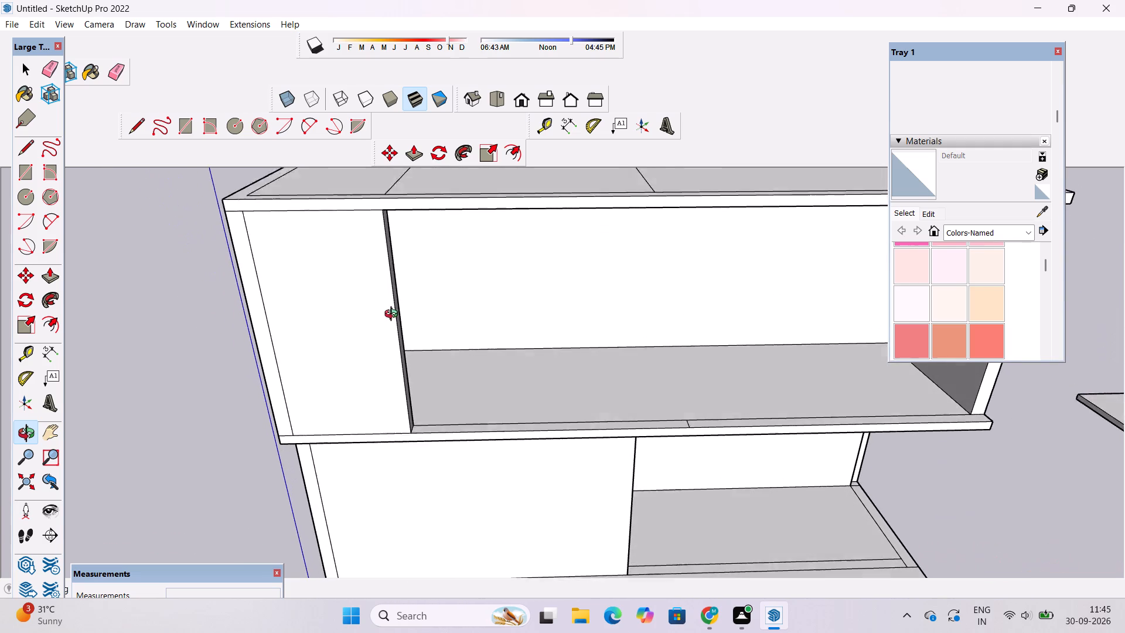
{"action": "left_click_drag", "start_coordinate": [394, 315], "coordinate": [391, 311]}
{"action": "scroll", "coordinate": [405, 376], "scroll_direction": "down", "scroll_amount": 2}
{"action": "left_click_drag", "start_coordinate": [407, 390], "coordinate": [370, 430]}
{"action": "left_click_drag", "start_coordinate": [414, 383], "coordinate": [414, 386]}
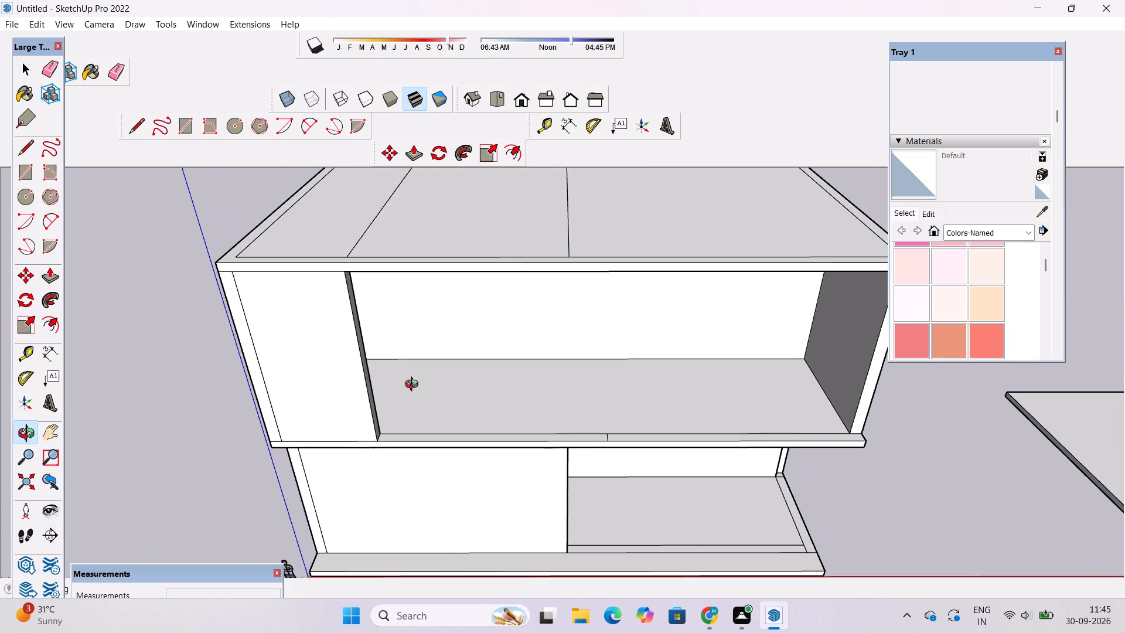
{"action": "left_click_drag", "start_coordinate": [414, 386], "coordinate": [408, 382]}
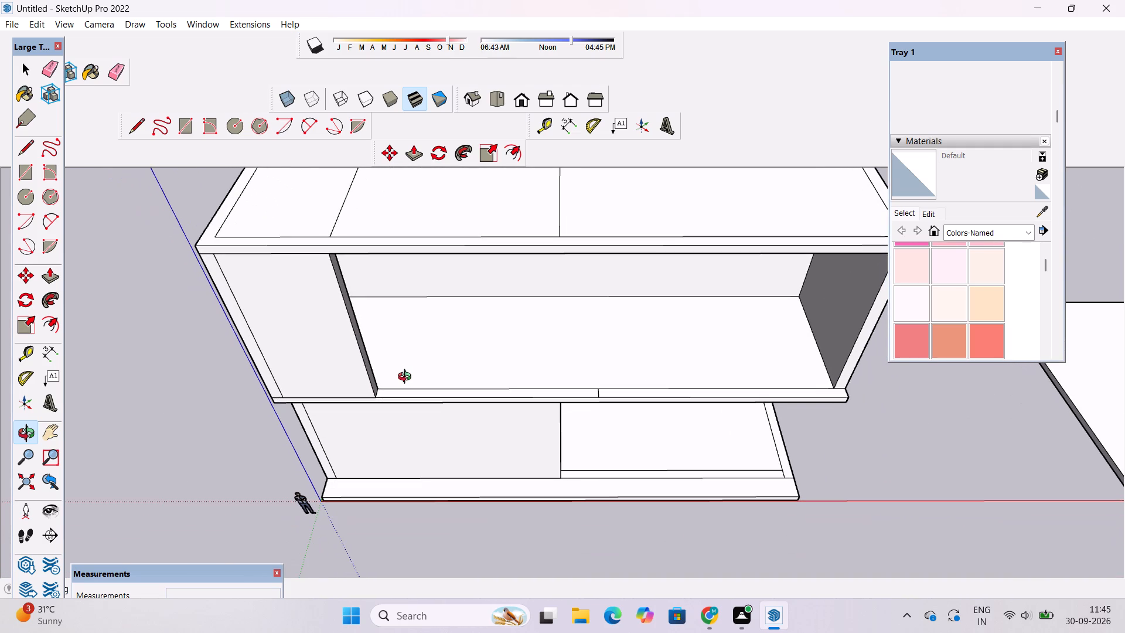
{"action": "scroll", "coordinate": [408, 376], "scroll_direction": "down", "scroll_amount": 5}
{"action": "left_click_drag", "start_coordinate": [427, 364], "coordinate": [427, 391], "text": "shift"}
Erase the cross line near the middle of the roof slab, the one farther from the origin.
{"action": "key", "text": "space"}
{"action": "key", "text": "e"}
{"action": "left_click_drag", "start_coordinate": [546, 239], "coordinate": [502, 271]}
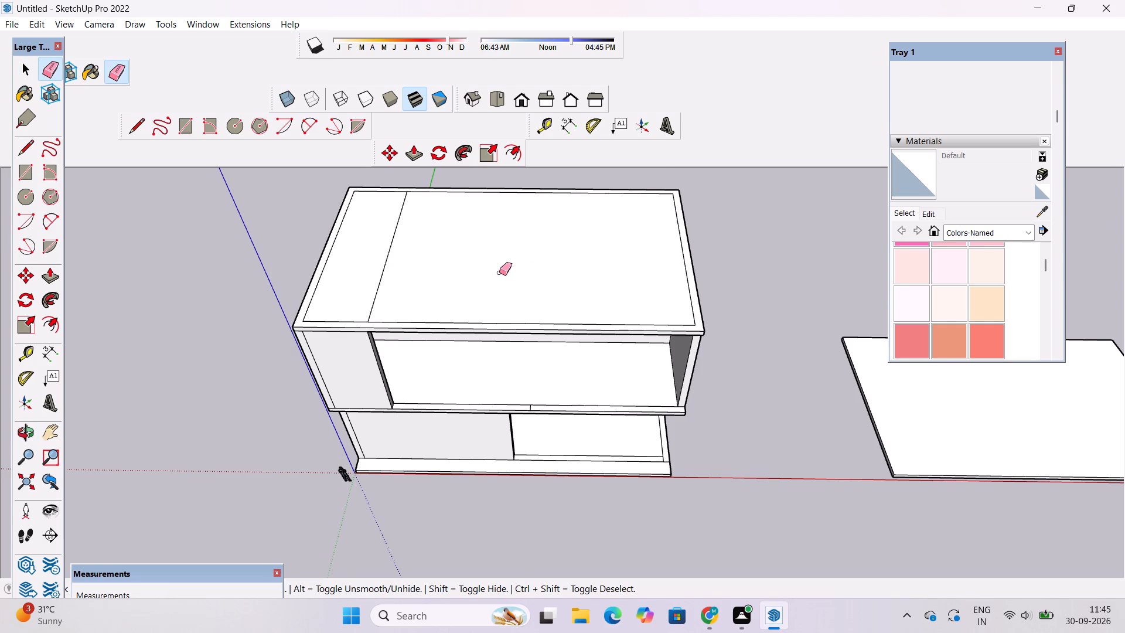
Place a guide on the roof slab 29' from the existing cross line, measured away from the origin.
{"action": "key", "text": "t"}
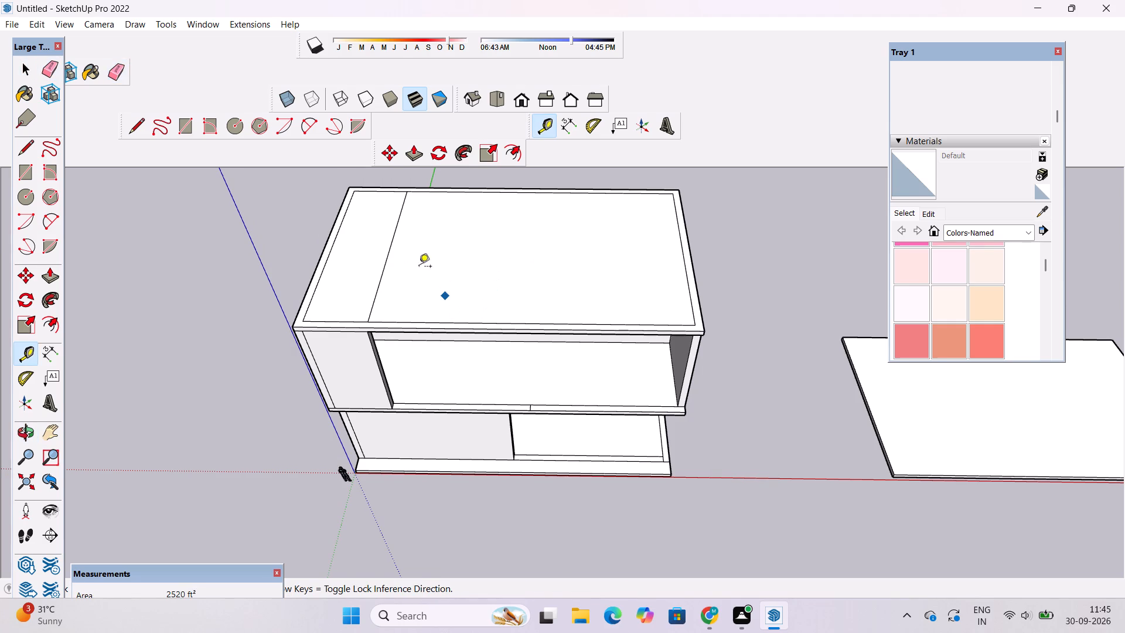
{"action": "left_click", "coordinate": [390, 250]}
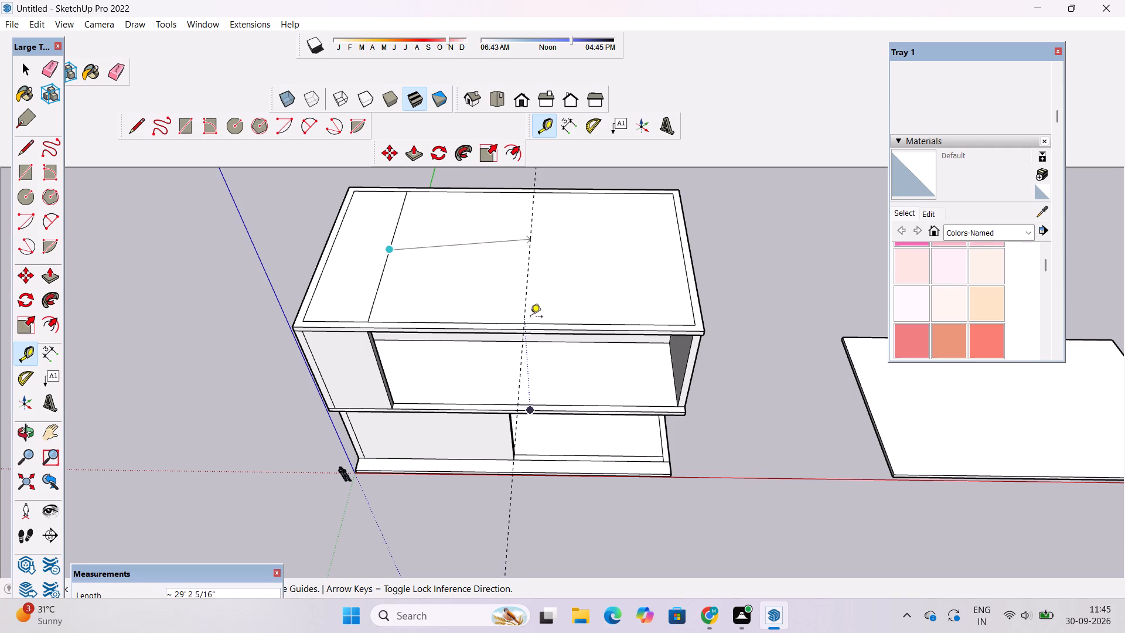
{"action": "scroll", "coordinate": [530, 320], "scroll_direction": "up", "scroll_amount": 6}
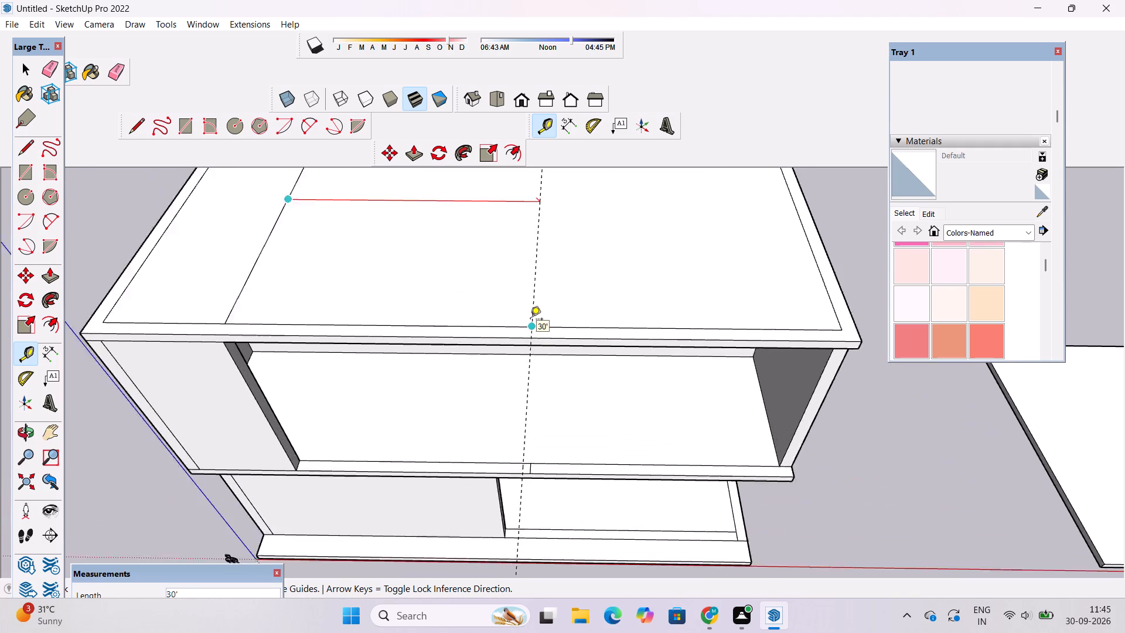
{"action": "scroll", "coordinate": [530, 320], "scroll_direction": "up", "scroll_amount": 1}
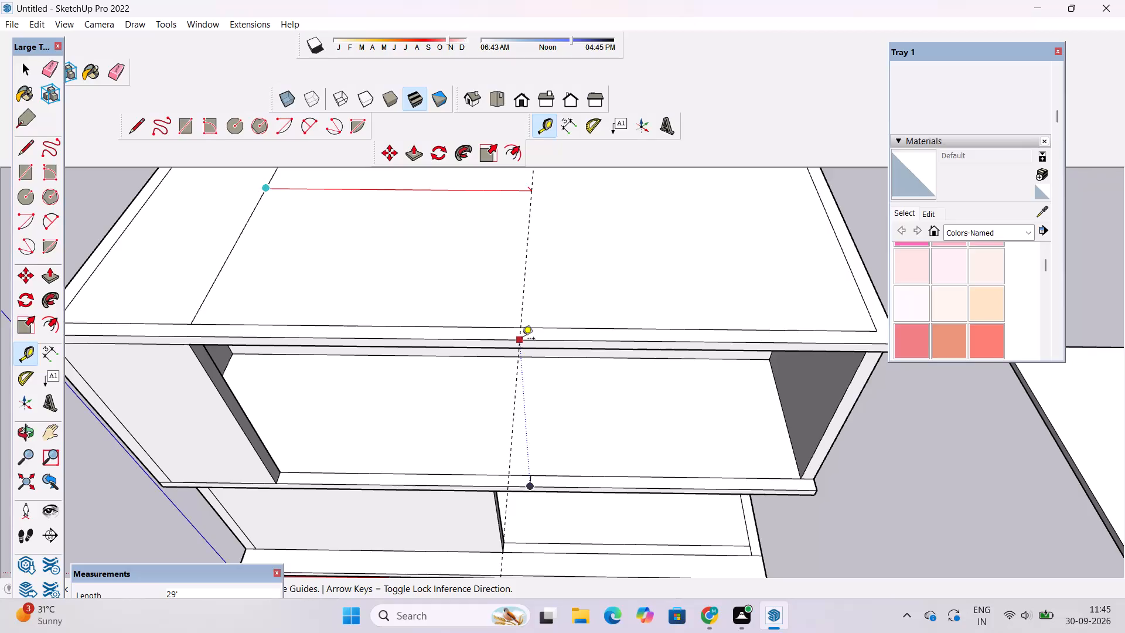
{"action": "scroll", "coordinate": [522, 342], "scroll_direction": "down", "scroll_amount": 5}
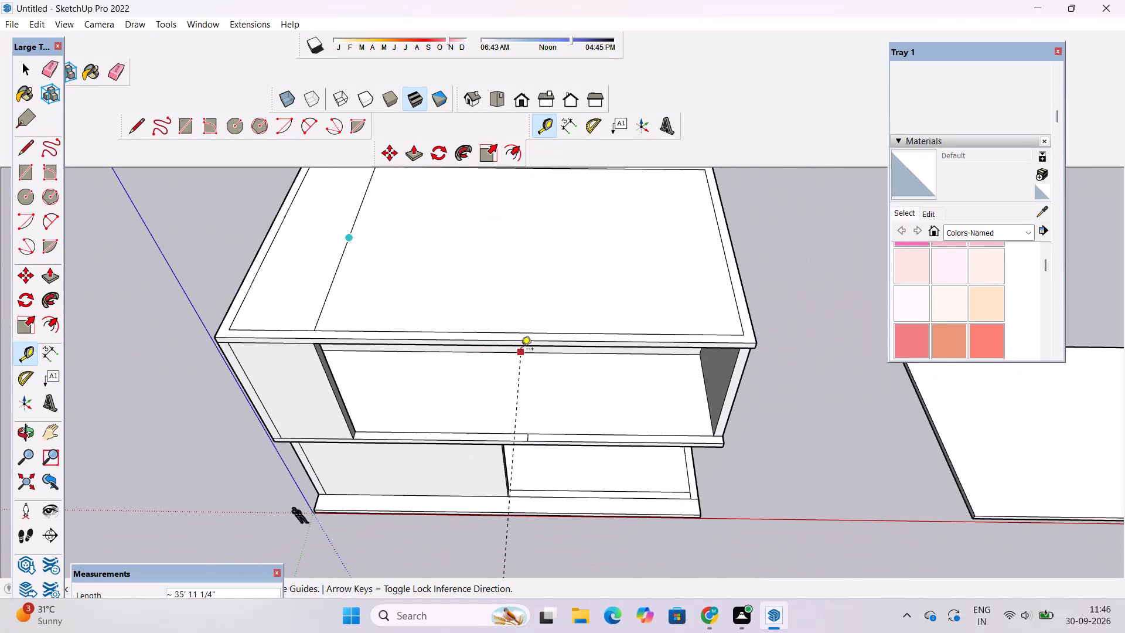
{"action": "left_click", "coordinate": [524, 341]}
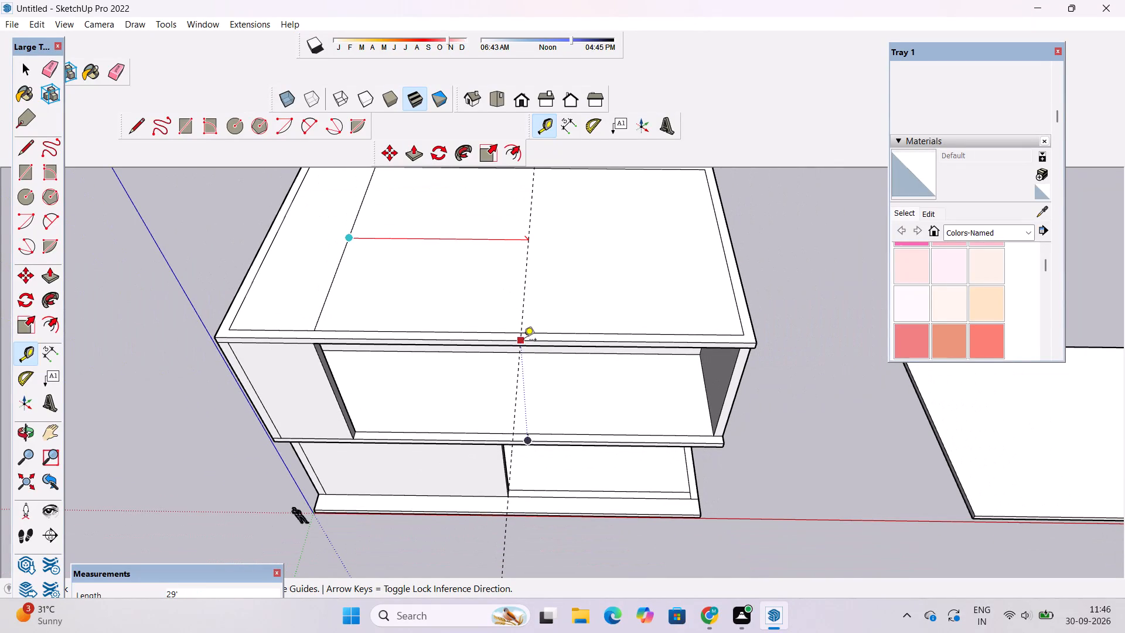
Examine the roof guide's alignment with the upper floor's front opening from the front, the side and above.
{"action": "key", "text": "o"}
{"action": "left_click_drag", "start_coordinate": [545, 403], "coordinate": [492, 223]}
{"action": "left_click_drag", "start_coordinate": [492, 223], "coordinate": [473, 263]}
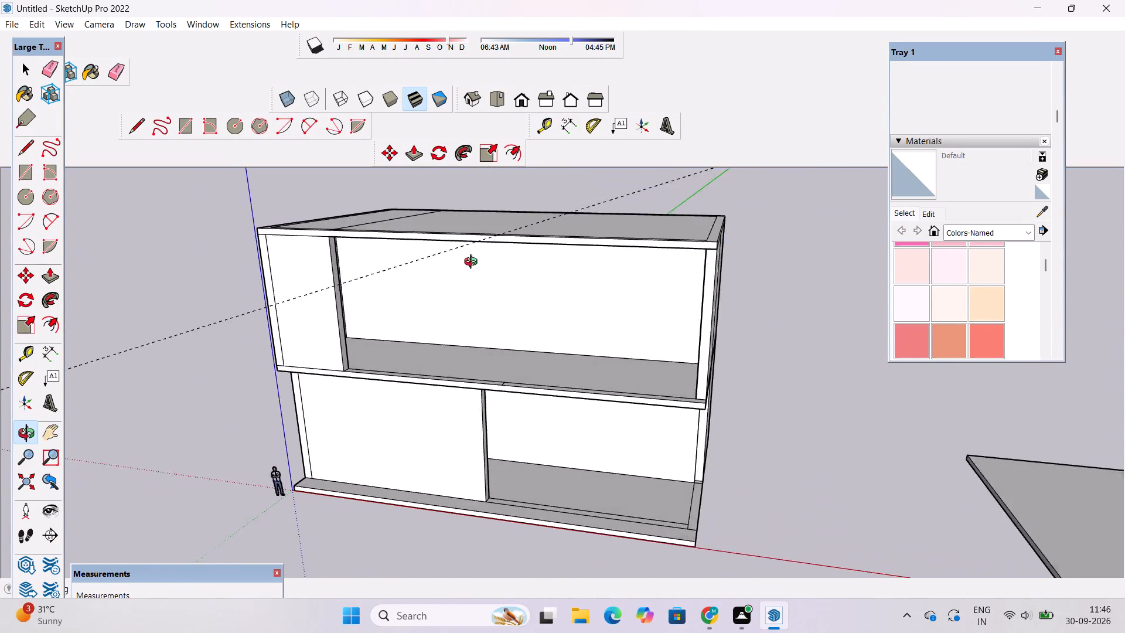
{"action": "left_click_drag", "start_coordinate": [473, 263], "coordinate": [314, 270]}
{"action": "scroll", "coordinate": [458, 266], "scroll_direction": "down", "scroll_amount": 9}
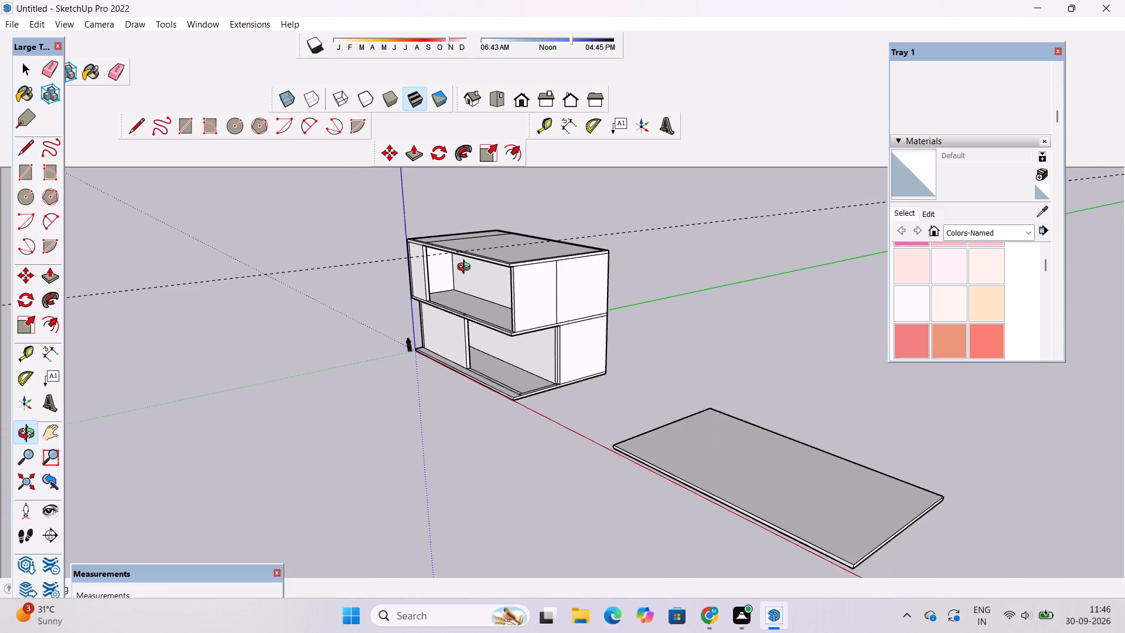
{"action": "scroll", "coordinate": [466, 268], "scroll_direction": "down", "scroll_amount": 4}
{"action": "left_click_drag", "start_coordinate": [470, 290], "coordinate": [506, 400]}
{"action": "scroll", "coordinate": [446, 283], "scroll_direction": "up", "scroll_amount": 10}
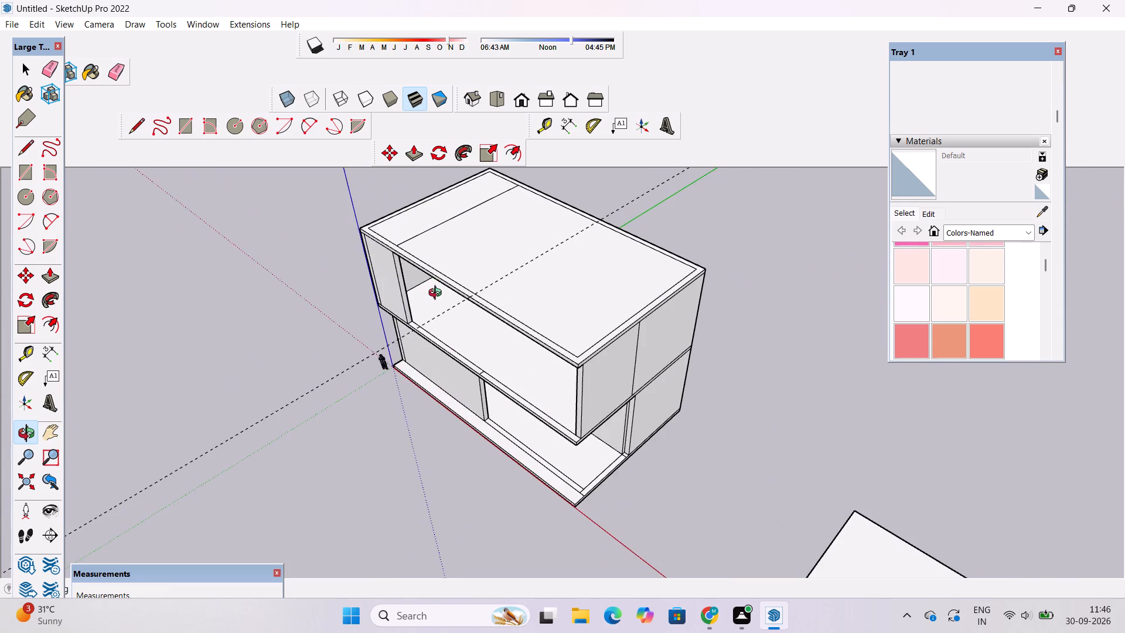
{"action": "left_click_drag", "start_coordinate": [438, 300], "coordinate": [520, 338]}
{"action": "scroll", "coordinate": [470, 329], "scroll_direction": "up", "scroll_amount": 3}
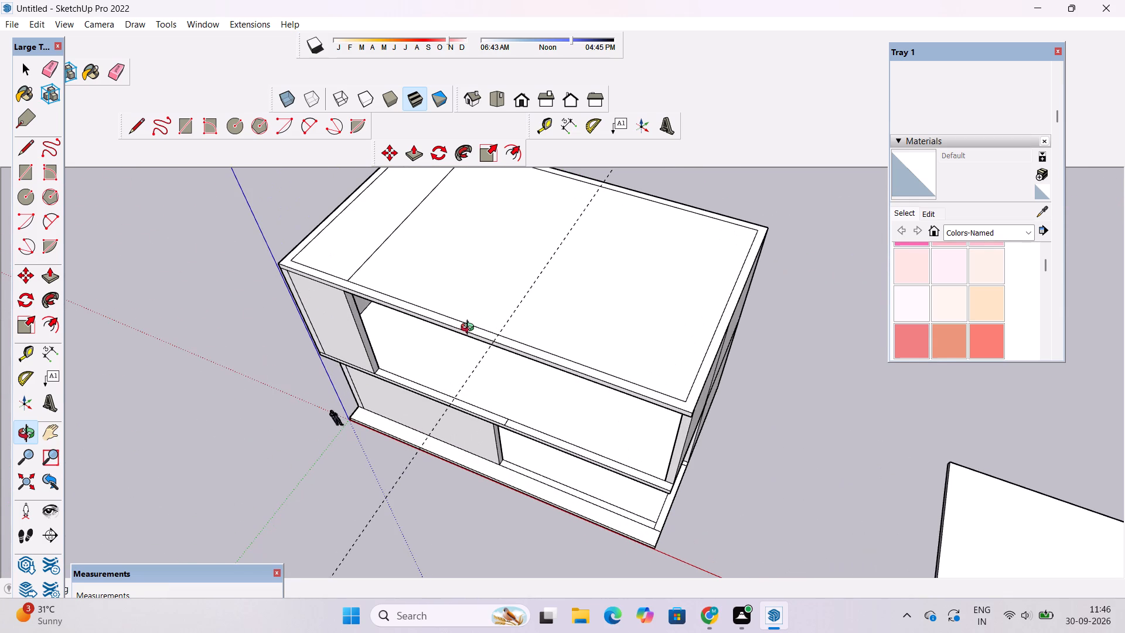
{"action": "left_click_drag", "start_coordinate": [487, 323], "coordinate": [554, 367], "text": "shift"}
{"action": "left_click_drag", "start_coordinate": [536, 375], "coordinate": [598, 384]}
{"action": "scroll", "coordinate": [654, 267], "scroll_direction": "up", "scroll_amount": 3}
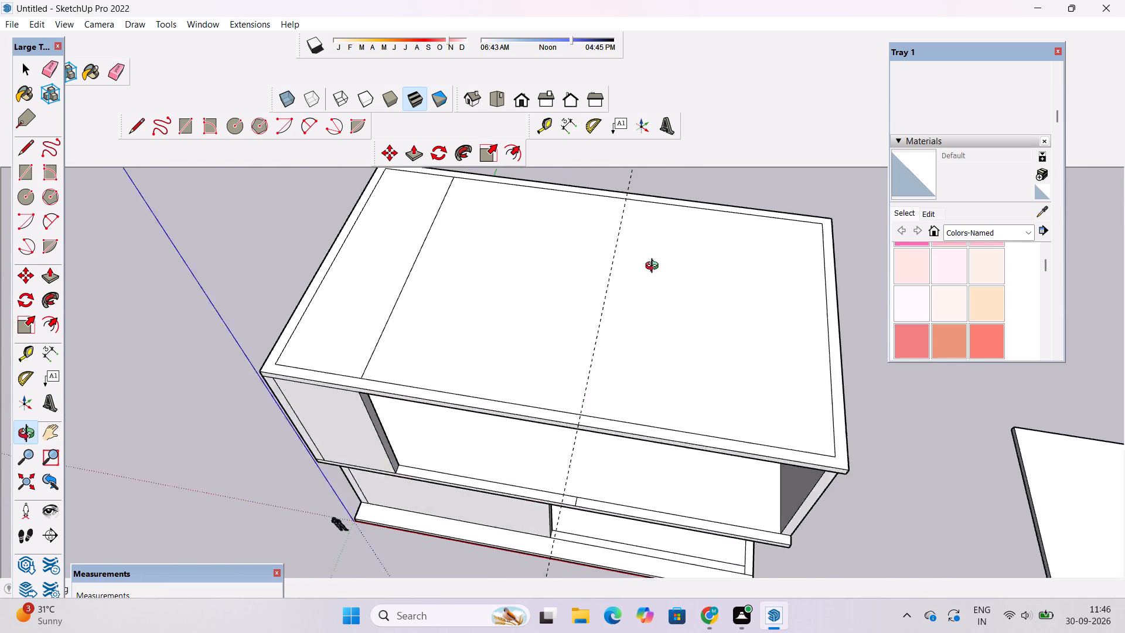
{"action": "scroll", "coordinate": [654, 267], "scroll_direction": "up", "scroll_amount": 2}
{"action": "left_click_drag", "start_coordinate": [633, 270], "coordinate": [626, 288], "text": "shift"}
{"action": "scroll", "coordinate": [607, 305], "scroll_direction": "down", "scroll_amount": 10, "text": "shift"}
{"action": "left_click_drag", "start_coordinate": [471, 357], "coordinate": [568, 341]}
{"action": "scroll", "coordinate": [591, 280], "scroll_direction": "up", "scroll_amount": 5}
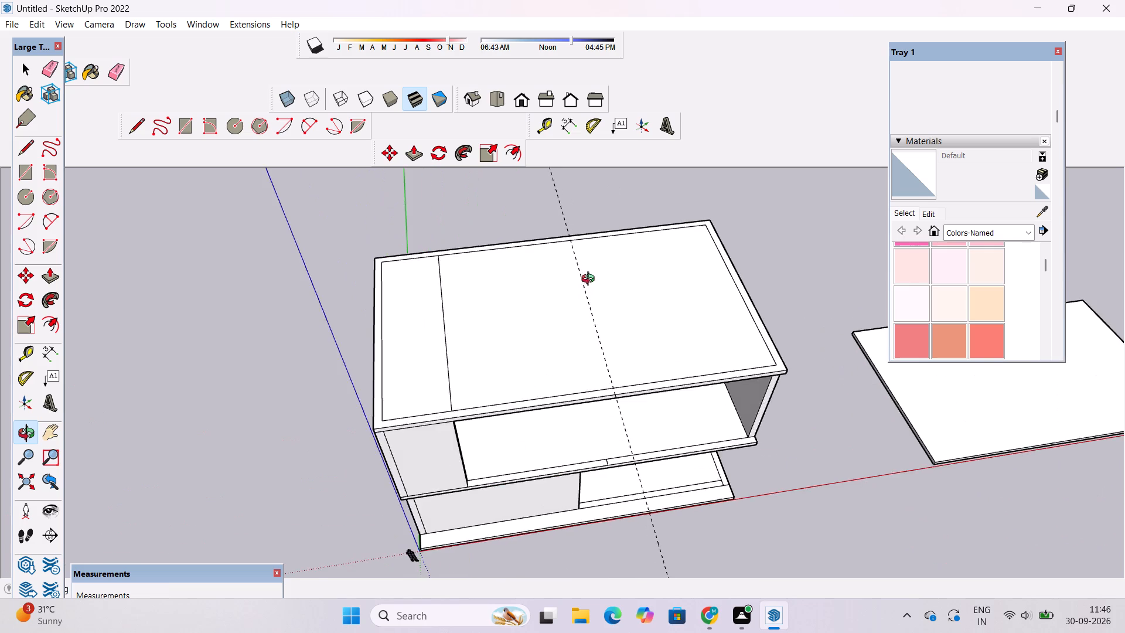
{"action": "left_click_drag", "start_coordinate": [591, 280], "coordinate": [555, 298], "text": "shift"}
{"action": "left_click", "coordinate": [547, 329]}
Draw a 45' line along the guide across the roof slab, from its outer front edge to its outer back edge.
{"action": "key", "text": "l"}
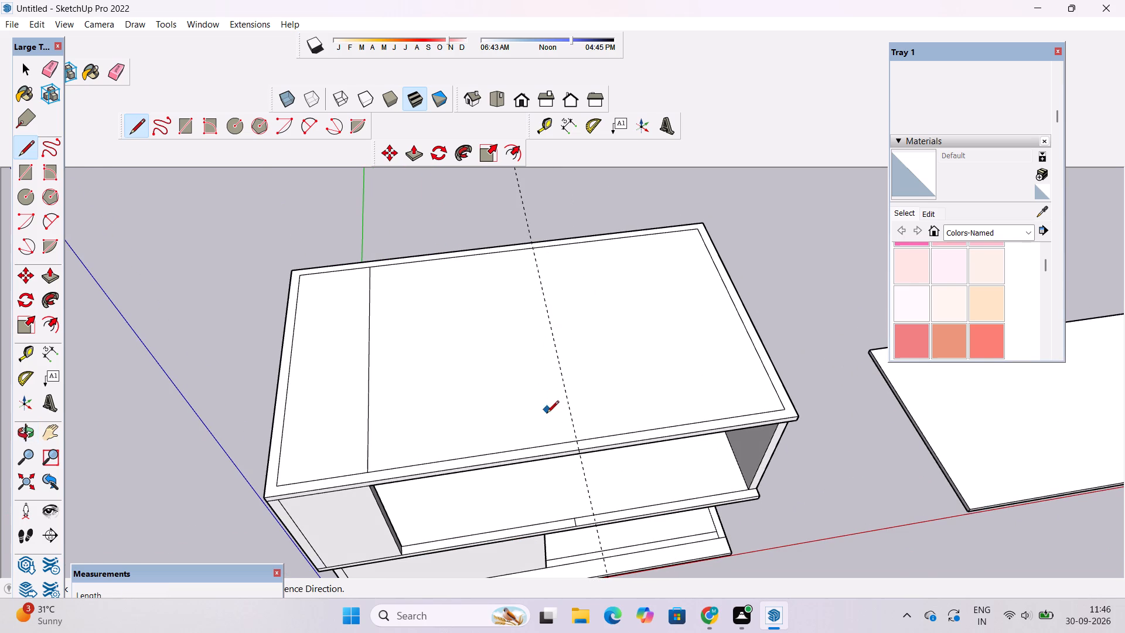
{"action": "scroll", "coordinate": [546, 424], "scroll_direction": "up", "scroll_amount": 4}
{"action": "scroll", "coordinate": [616, 467], "scroll_direction": "up", "scroll_amount": 9}
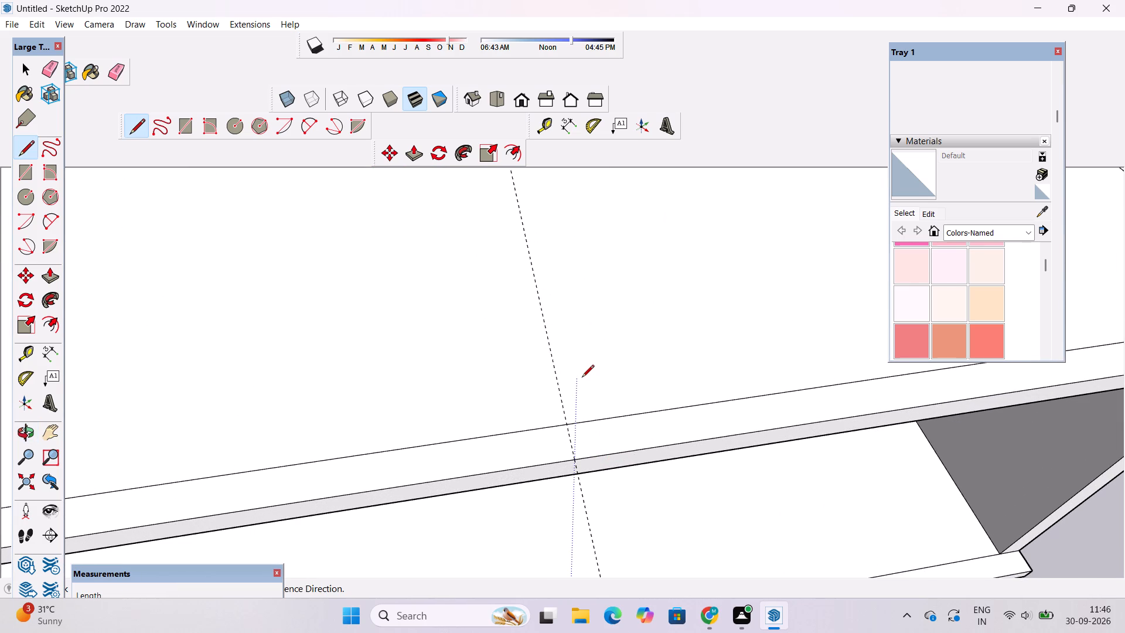
{"action": "scroll", "coordinate": [596, 467], "scroll_direction": "up", "scroll_amount": 3}
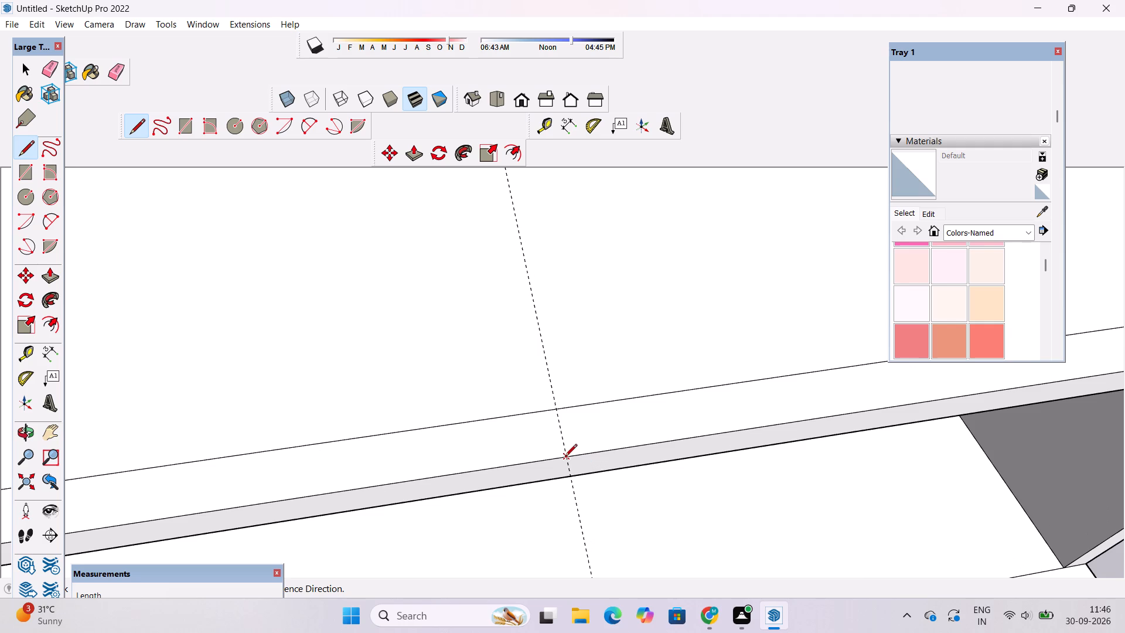
{"action": "left_click", "coordinate": [565, 457]}
{"action": "scroll", "coordinate": [549, 404], "scroll_direction": "down", "scroll_amount": 20}
{"action": "scroll", "coordinate": [549, 404], "scroll_direction": "down", "scroll_amount": 2}
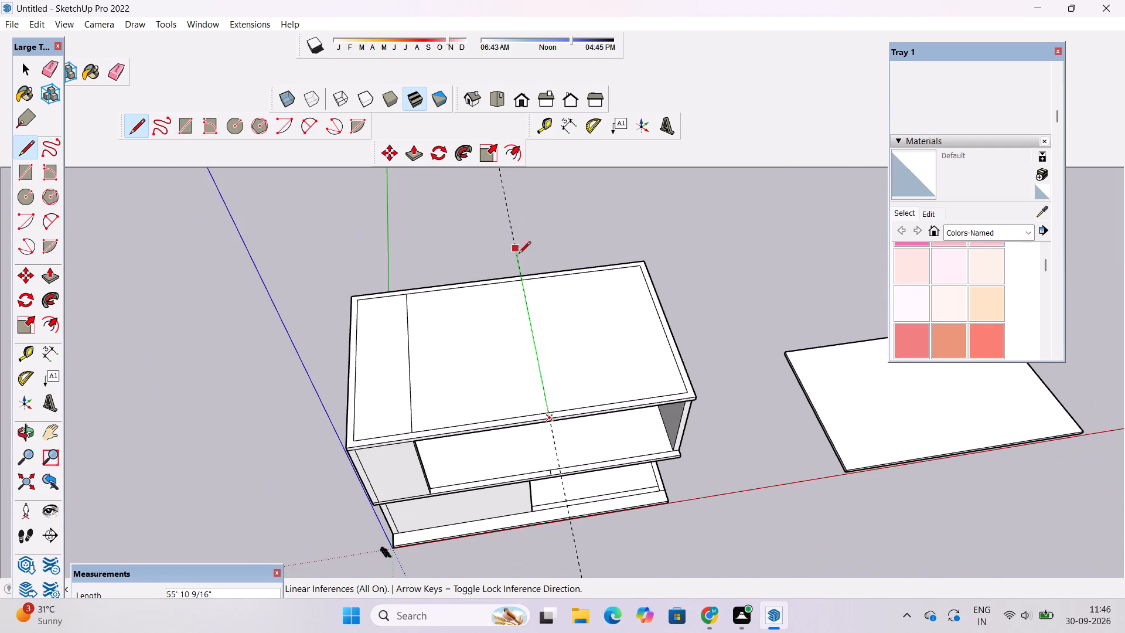
{"action": "scroll", "coordinate": [519, 258], "scroll_direction": "up", "scroll_amount": 9}
{"action": "left_click", "coordinate": [525, 294]}
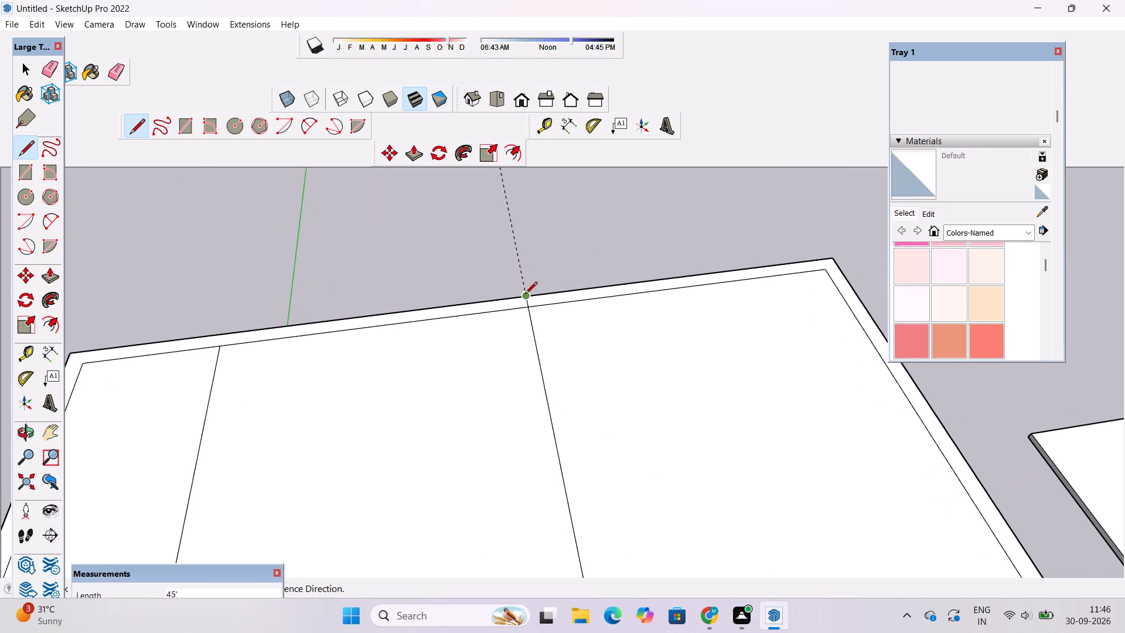
{"action": "key", "text": "space"}
Erase the guide running across the roof slab.
{"action": "type", "text": "o"}
{"action": "scroll", "coordinate": [525, 297], "scroll_direction": "down", "scroll_amount": 7}
{"action": "left_click_drag", "start_coordinate": [464, 349], "coordinate": [507, 296], "text": "shift"}
{"action": "left_click_drag", "start_coordinate": [505, 298], "coordinate": [467, 326]}
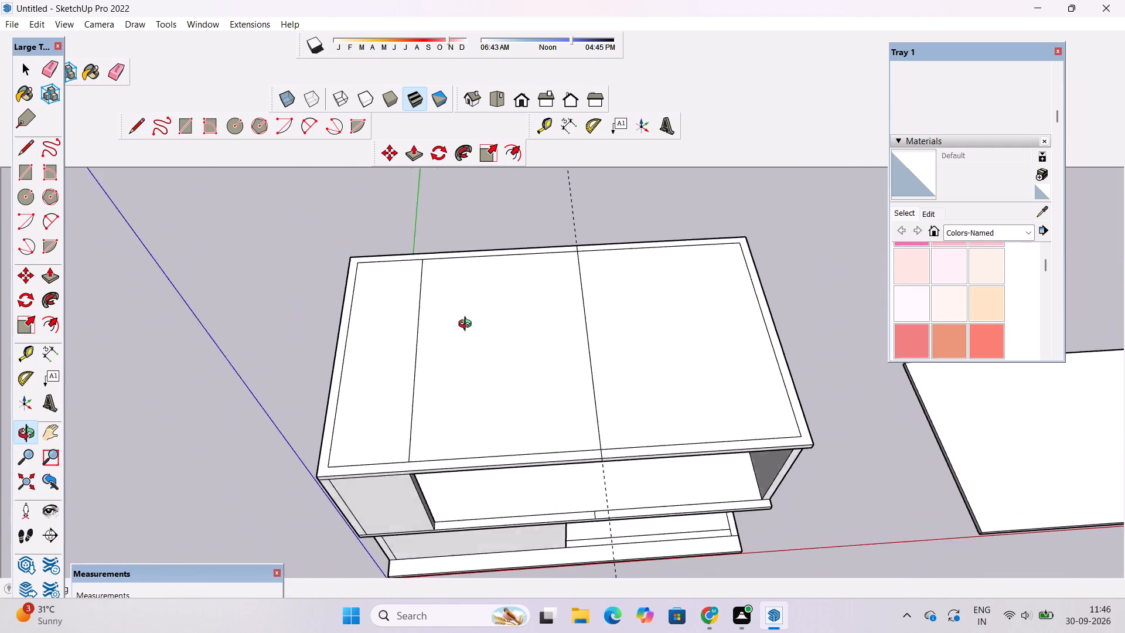
{"action": "left_click_drag", "start_coordinate": [467, 326], "coordinate": [445, 341]}
{"action": "left_click_drag", "start_coordinate": [444, 341], "coordinate": [356, 386], "text": "shift"}
{"action": "left_click_drag", "start_coordinate": [356, 386], "coordinate": [467, 394]}
{"action": "key", "text": "e"}
{"action": "left_click_drag", "start_coordinate": [503, 260], "coordinate": [469, 288]}
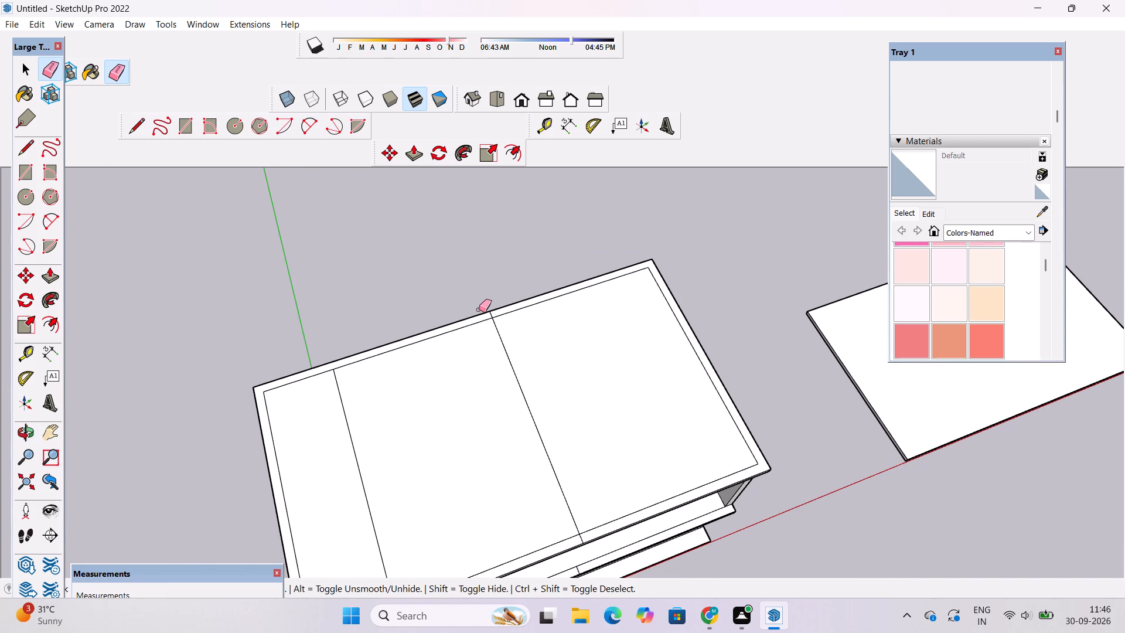
Examine the divided roof slab and both floors' front openings from above and the front.
{"action": "key", "text": "o"}
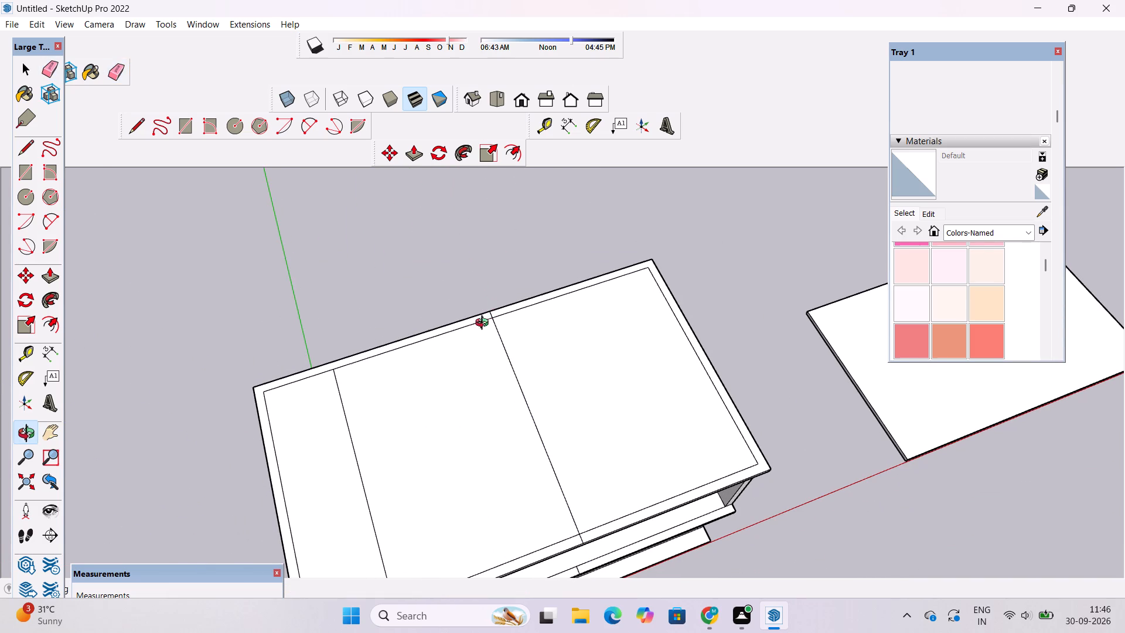
{"action": "scroll", "coordinate": [493, 353], "scroll_direction": "down", "scroll_amount": 4}
{"action": "left_click_drag", "start_coordinate": [488, 366], "coordinate": [494, 269], "text": "shift"}
{"action": "left_click_drag", "start_coordinate": [524, 382], "coordinate": [473, 352]}
{"action": "scroll", "coordinate": [479, 370], "scroll_direction": "up", "scroll_amount": 5}
{"action": "left_click_drag", "start_coordinate": [473, 367], "coordinate": [431, 358], "text": "shift"}
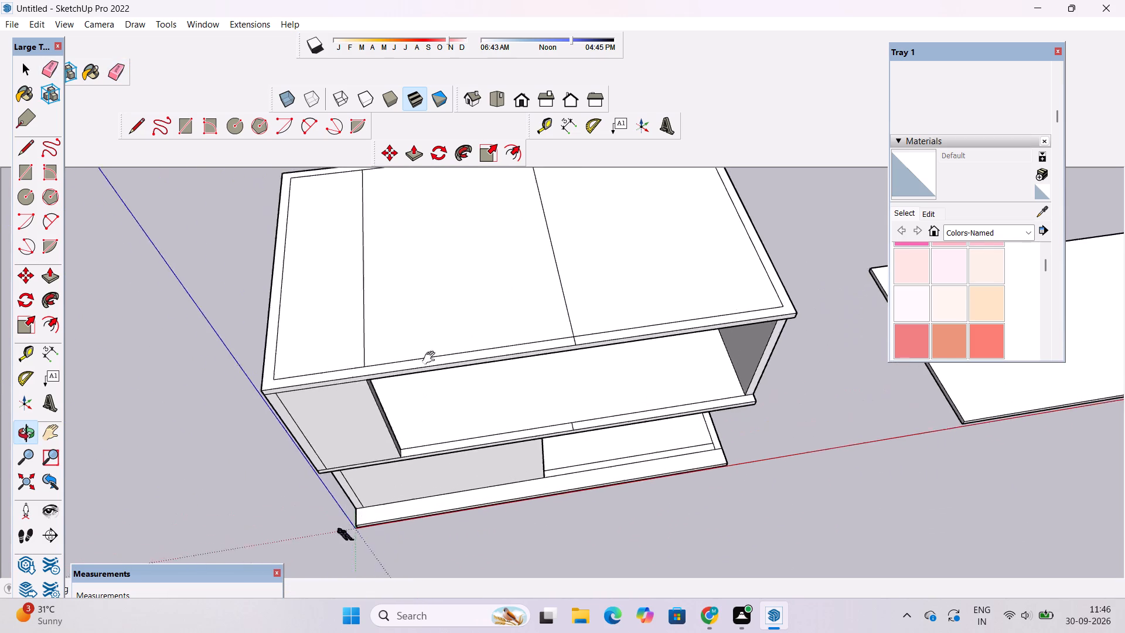
{"action": "left_click_drag", "start_coordinate": [431, 358], "coordinate": [425, 358], "text": "shift"}
{"action": "left_click_drag", "start_coordinate": [441, 421], "coordinate": [413, 345]}
{"action": "scroll", "coordinate": [413, 345], "scroll_direction": "down", "scroll_amount": 4}
{"action": "left_click_drag", "start_coordinate": [400, 376], "coordinate": [461, 323]}
{"action": "scroll", "coordinate": [362, 316], "scroll_direction": "up", "scroll_amount": 3}
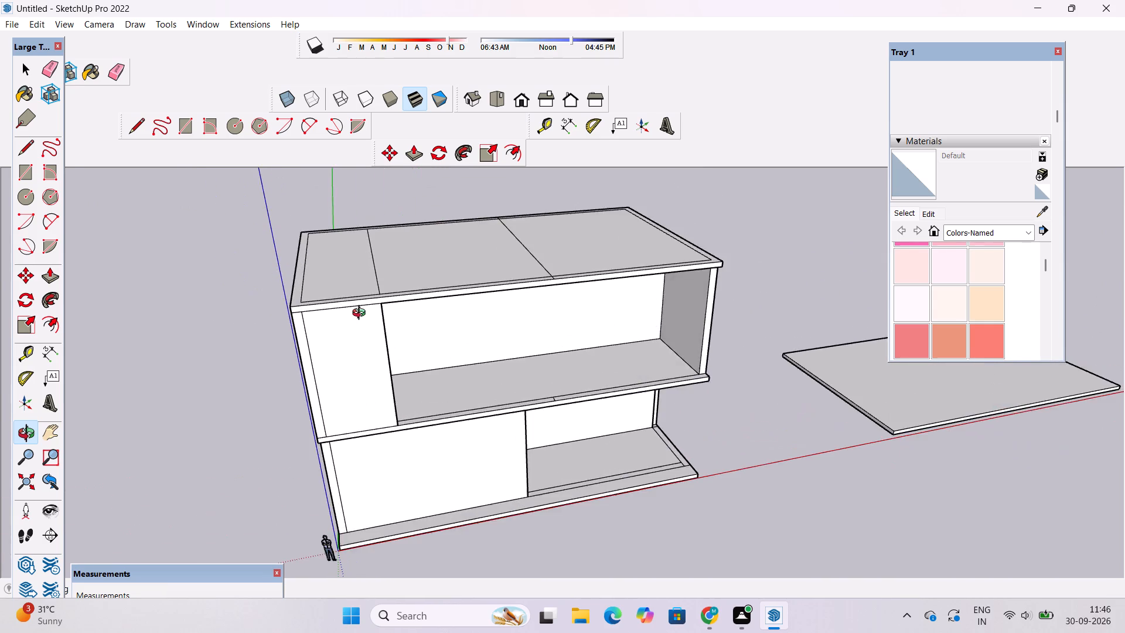
Extend the roof slab's 12' cross line 1' 6" across the front strip to the outer front edge.
{"action": "left_click_drag", "start_coordinate": [412, 301], "coordinate": [394, 381]}
{"action": "scroll", "coordinate": [353, 347], "scroll_direction": "up", "scroll_amount": 5}
{"action": "left_click_drag", "start_coordinate": [361, 350], "coordinate": [370, 406]}
{"action": "left_click_drag", "start_coordinate": [371, 410], "coordinate": [361, 350]}
{"action": "scroll", "coordinate": [365, 347], "scroll_direction": "up", "scroll_amount": 4}
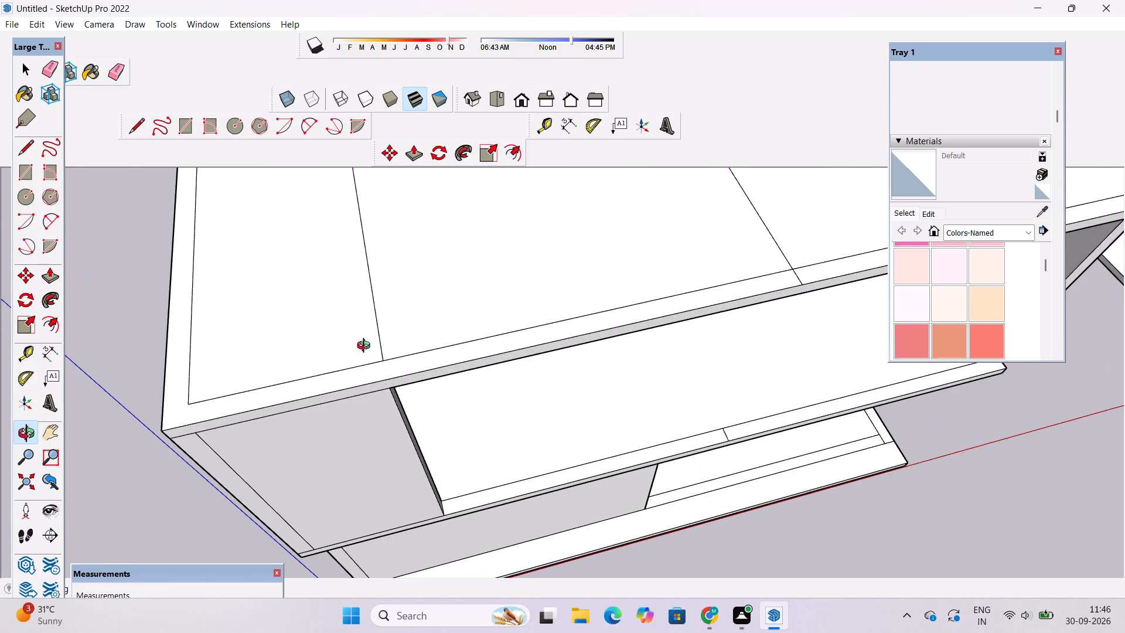
{"action": "left_click_drag", "start_coordinate": [376, 356], "coordinate": [354, 369]}
{"action": "key", "text": "l"}
{"action": "scroll", "coordinate": [354, 365], "scroll_direction": "up", "scroll_amount": 9}
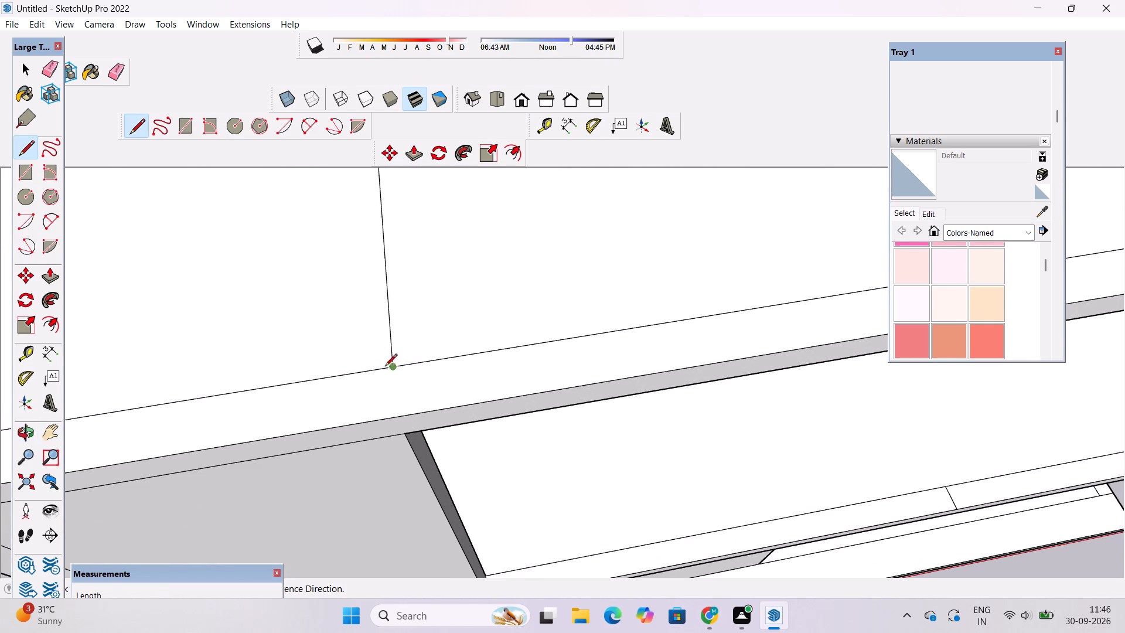
{"action": "left_click", "coordinate": [391, 369]}
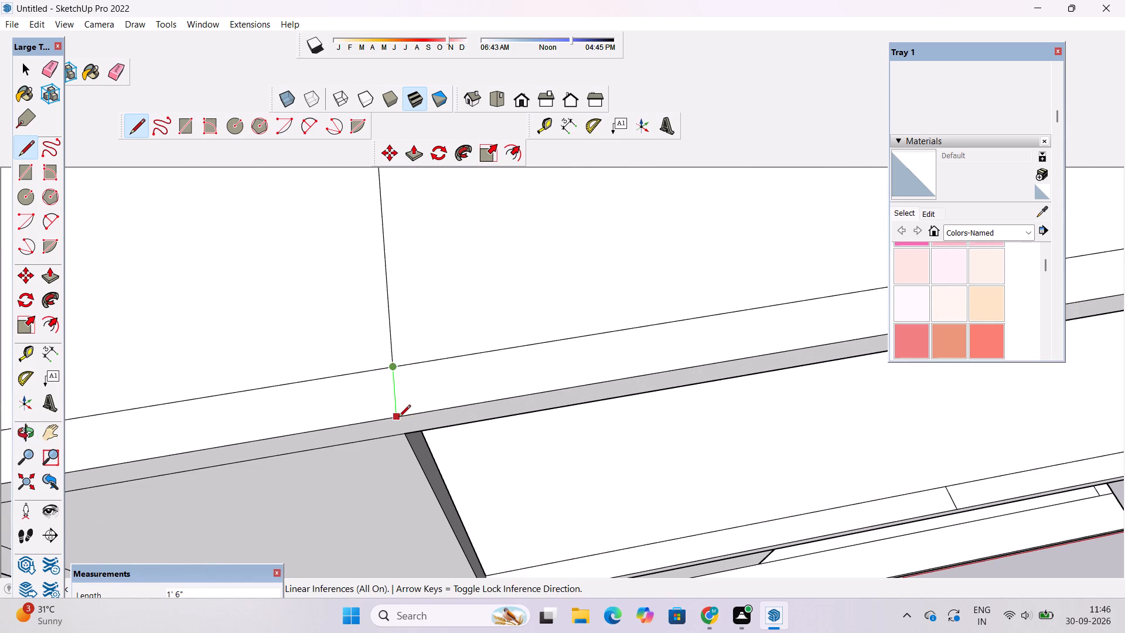
{"action": "left_click", "coordinate": [397, 419]}
{"action": "key", "text": "space"}
{"action": "scroll", "coordinate": [363, 381], "scroll_direction": "down", "scroll_amount": 12}
Examine the roof divisions and the upper floor's front strip from the front and the corner nearest the origin.
{"action": "key", "text": "o"}
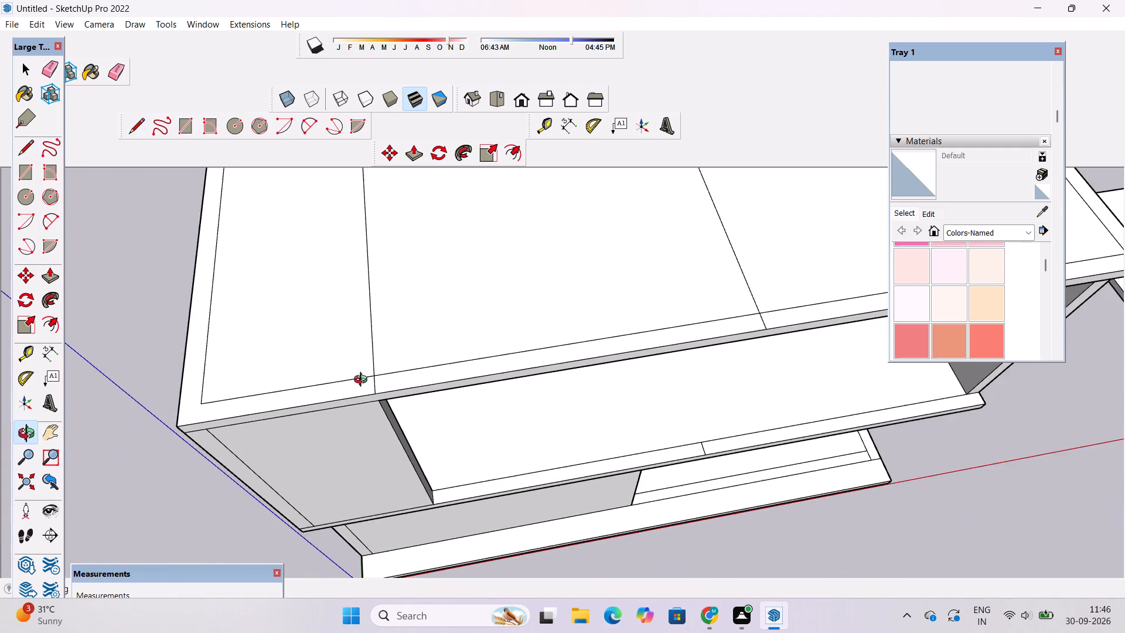
{"action": "left_click_drag", "start_coordinate": [370, 404], "coordinate": [411, 343]}
{"action": "left_click_drag", "start_coordinate": [401, 390], "coordinate": [386, 347]}
{"action": "scroll", "coordinate": [386, 347], "scroll_direction": "down", "scroll_amount": 5}
{"action": "left_click_drag", "start_coordinate": [392, 404], "coordinate": [452, 339]}
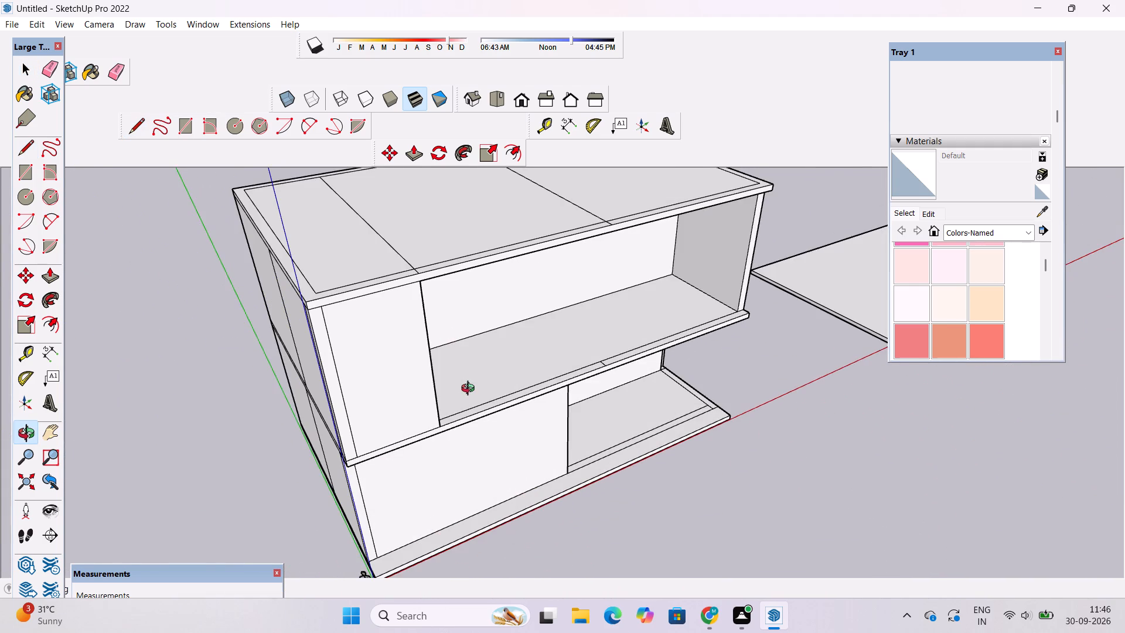
{"action": "left_click_drag", "start_coordinate": [471, 390], "coordinate": [451, 400], "text": "shift"}
{"action": "left_click_drag", "start_coordinate": [435, 419], "coordinate": [427, 420]}
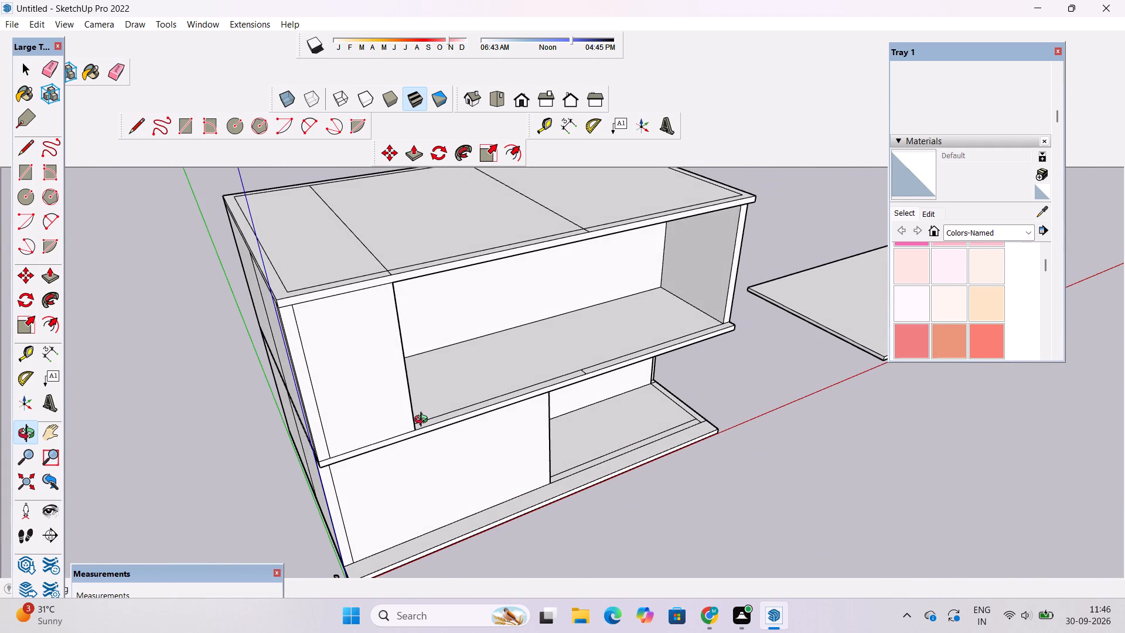
{"action": "scroll", "coordinate": [397, 366], "scroll_direction": "down", "scroll_amount": 2}
{"action": "left_click_drag", "start_coordinate": [403, 358], "coordinate": [401, 414]}
{"action": "scroll", "coordinate": [401, 414], "scroll_direction": "up", "scroll_amount": 4}
{"action": "left_click_drag", "start_coordinate": [442, 424], "coordinate": [391, 423], "text": "shift"}
{"action": "left_click_drag", "start_coordinate": [356, 437], "coordinate": [371, 397]}
{"action": "scroll", "coordinate": [371, 397], "scroll_direction": "down", "scroll_amount": 4}
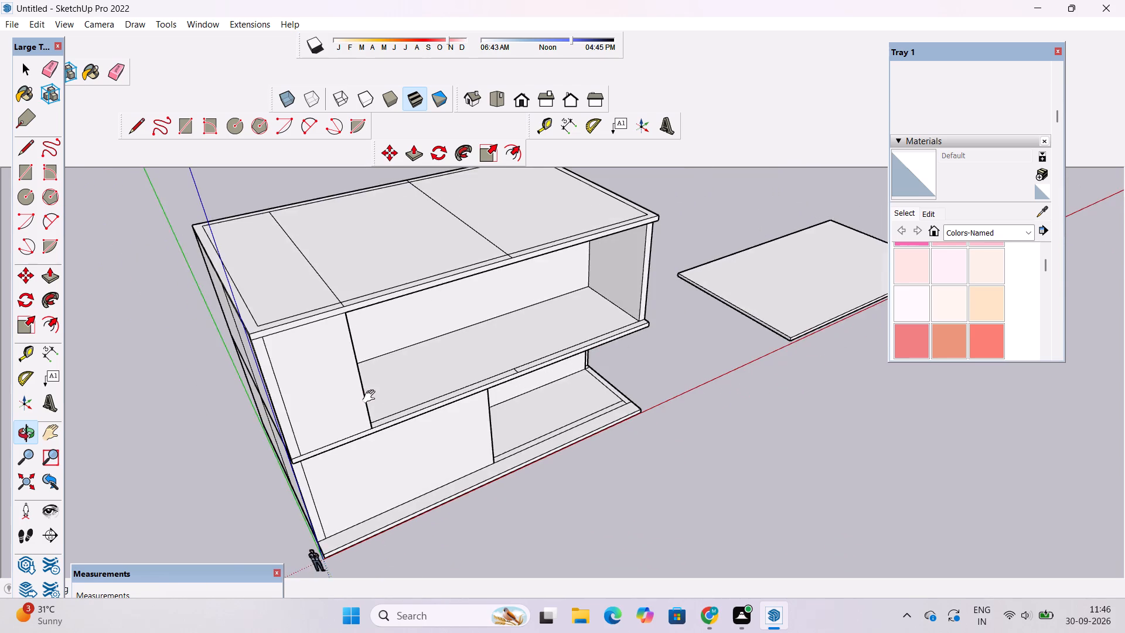
{"action": "left_click_drag", "start_coordinate": [380, 394], "coordinate": [352, 415], "text": "shift"}
Push/Pull the upper floor's front strip between the 12' and 41' divisions up 23' to the roof slab's underside.
{"action": "scroll", "coordinate": [351, 426], "scroll_direction": "up", "scroll_amount": 4}
{"action": "left_click_drag", "start_coordinate": [366, 437], "coordinate": [346, 380], "text": "shift"}
{"action": "left_click_drag", "start_coordinate": [425, 387], "coordinate": [376, 454]}
{"action": "scroll", "coordinate": [366, 393], "scroll_direction": "up", "scroll_amount": 4}
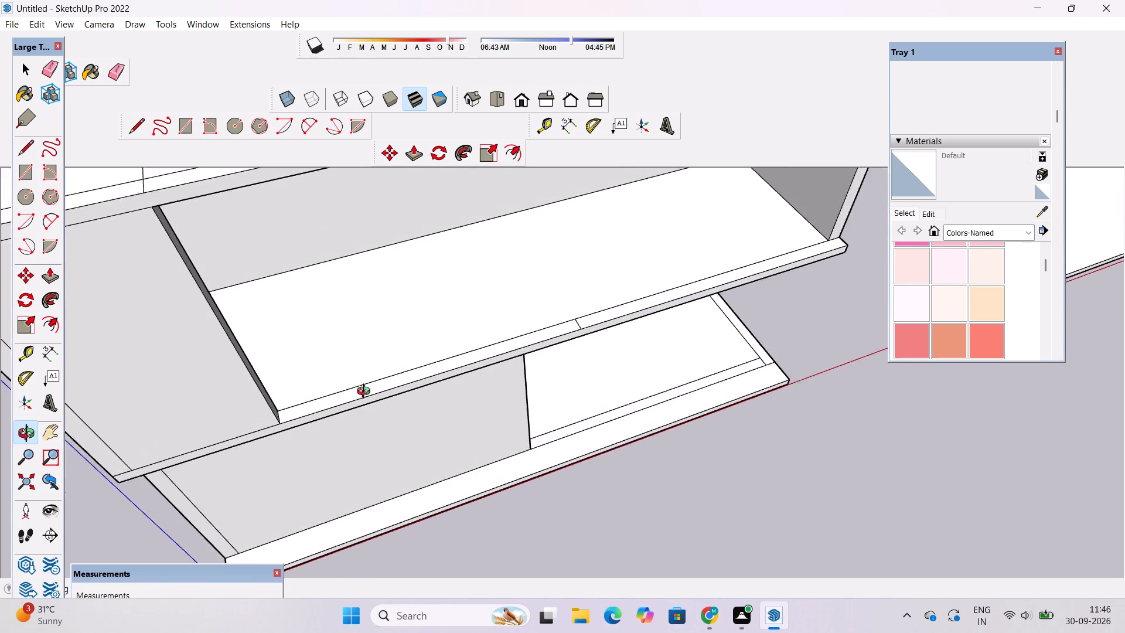
{"action": "scroll", "coordinate": [366, 393], "scroll_direction": "up", "scroll_amount": 4}
{"action": "left_click_drag", "start_coordinate": [361, 414], "coordinate": [421, 396]}
{"action": "key", "text": "space"}
{"action": "scroll", "coordinate": [425, 395], "scroll_direction": "up", "scroll_amount": 2}
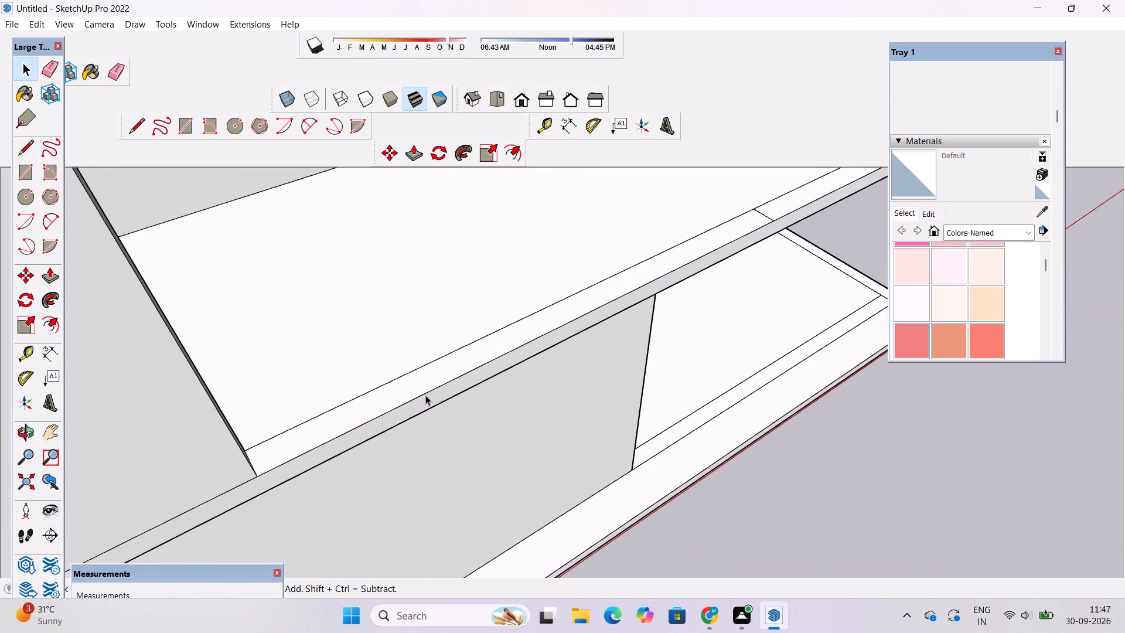
{"action": "key", "text": "p"}
{"action": "left_click", "coordinate": [391, 386]}
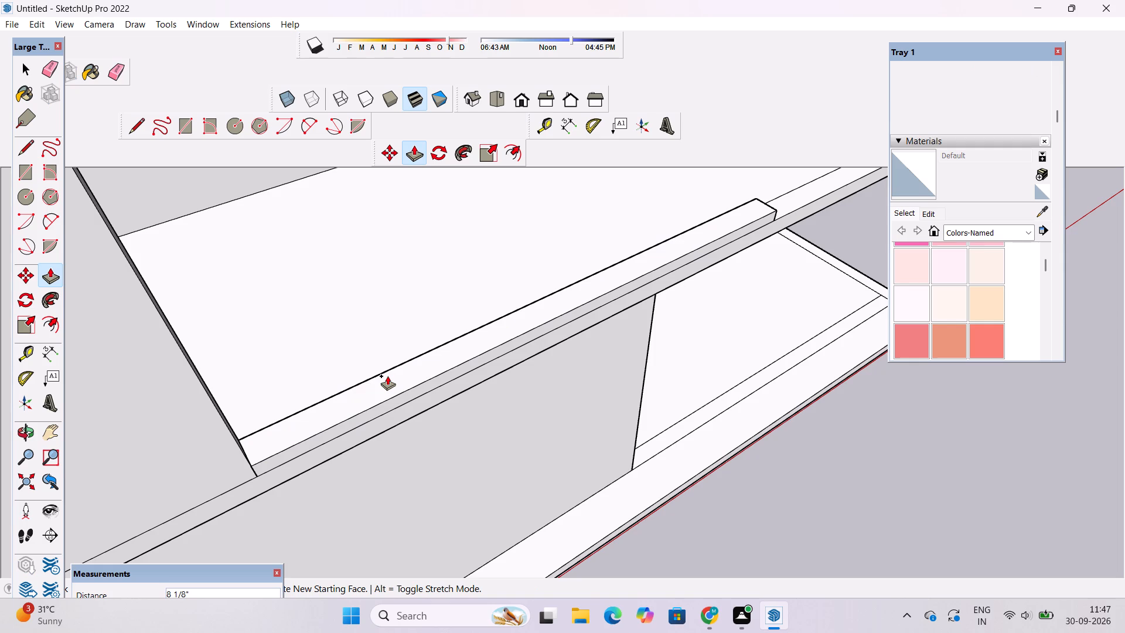
{"action": "scroll", "coordinate": [387, 376], "scroll_direction": "down", "scroll_amount": 1}
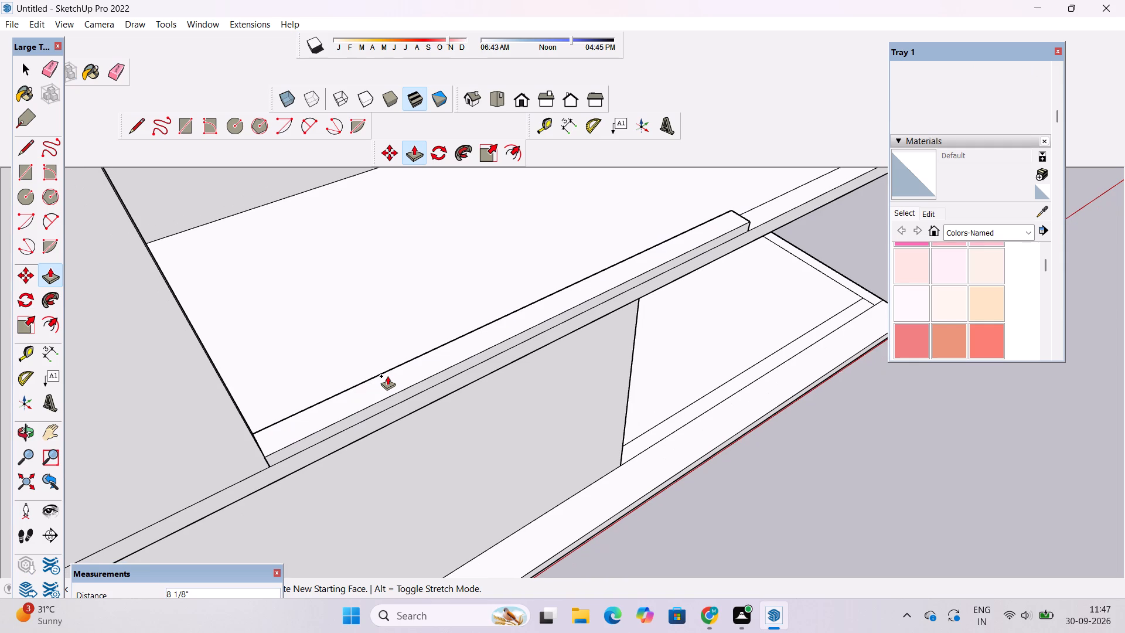
{"action": "scroll", "coordinate": [387, 376], "scroll_direction": "down", "scroll_amount": 4}
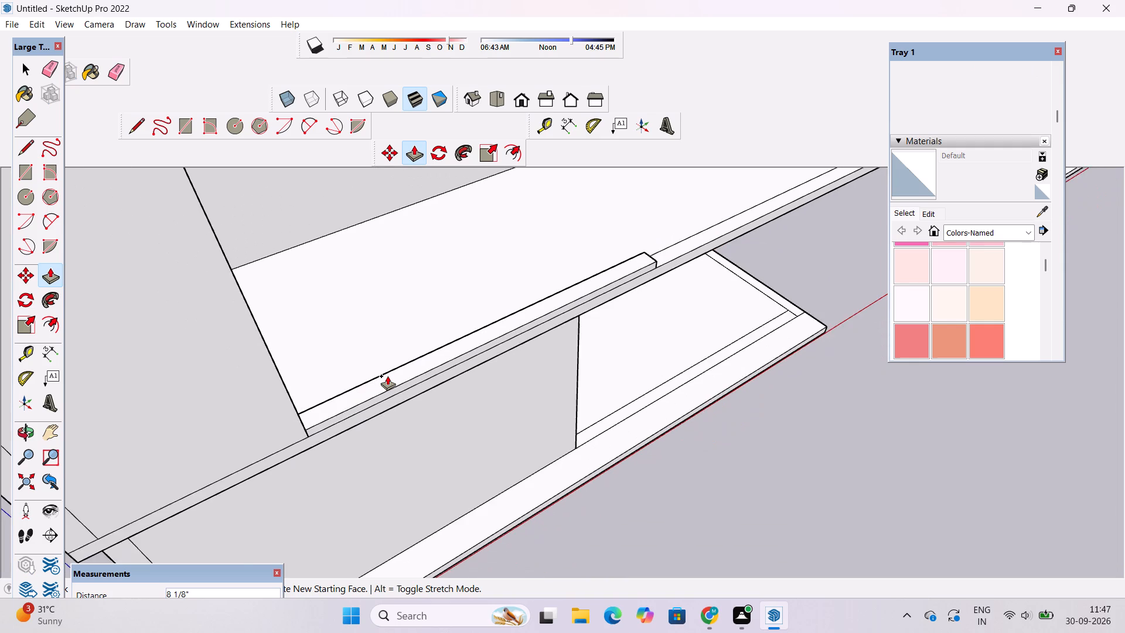
{"action": "scroll", "coordinate": [387, 376], "scroll_direction": "down", "scroll_amount": 11}
{"action": "scroll", "coordinate": [369, 288], "scroll_direction": "up", "scroll_amount": 11}
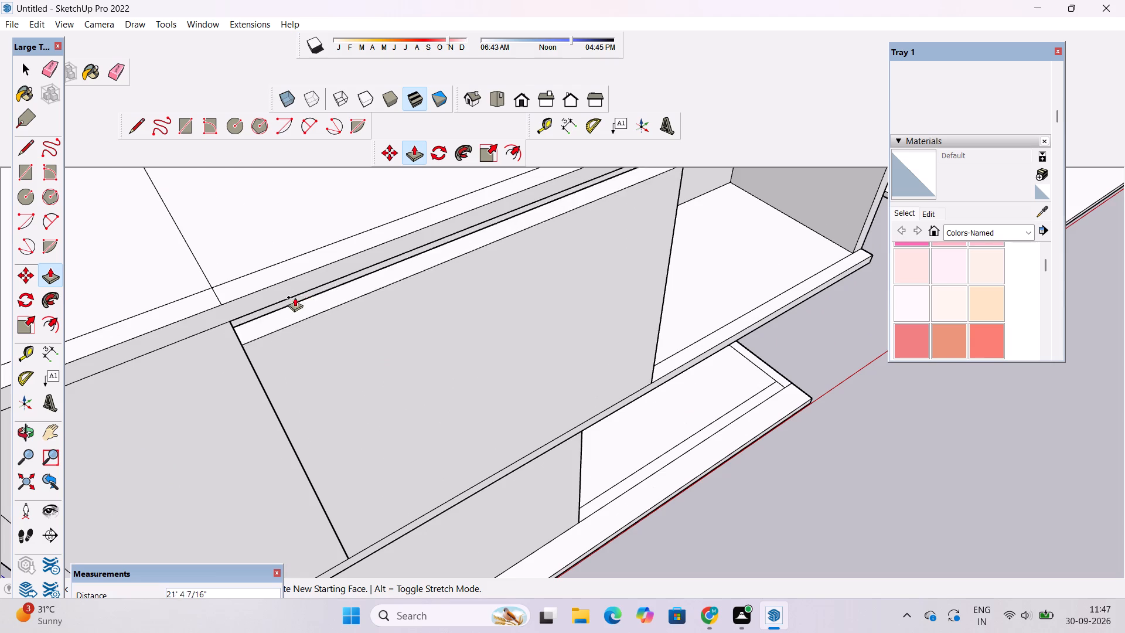
{"action": "left_click", "coordinate": [234, 321]}
Push/Pull the roof slab's front strip between the 12' and 41' divisions up 20' as a raised front wall.
{"action": "scroll", "coordinate": [283, 366], "scroll_direction": "down", "scroll_amount": 8}
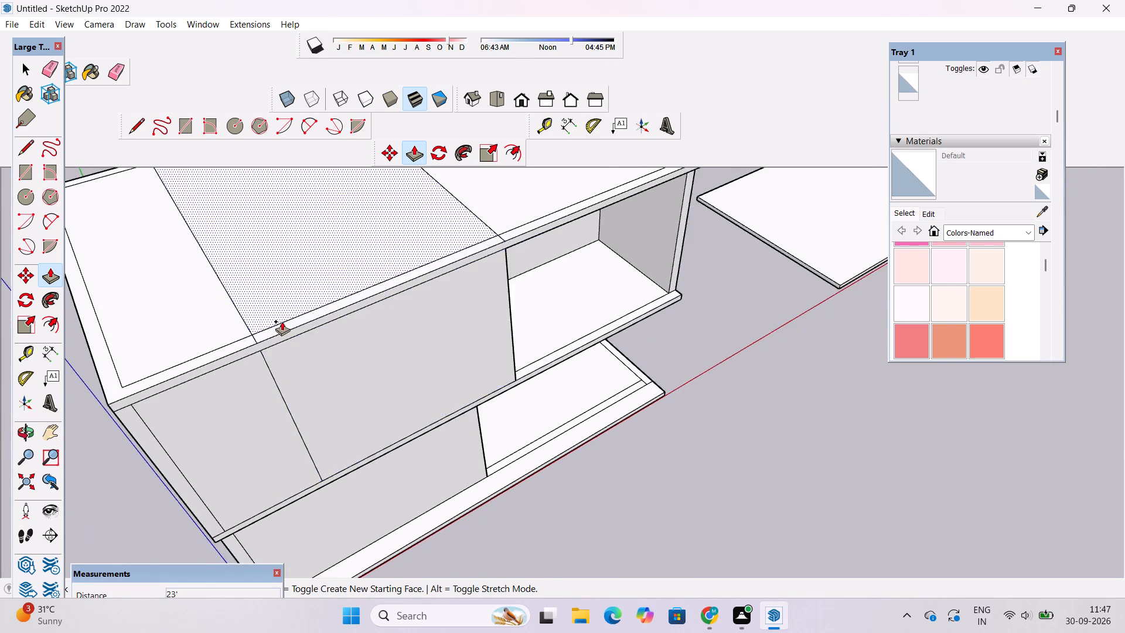
{"action": "scroll", "coordinate": [282, 321], "scroll_direction": "up", "scroll_amount": 4}
{"action": "left_click", "coordinate": [285, 329]}
{"action": "scroll", "coordinate": [278, 305], "scroll_direction": "down", "scroll_amount": 9}
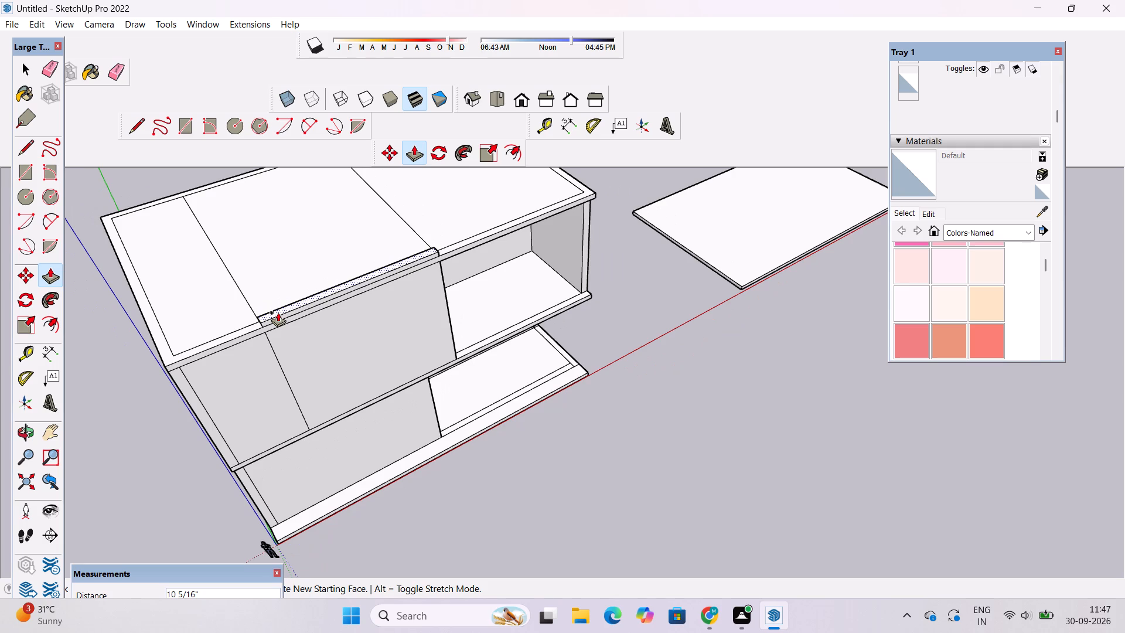
{"action": "scroll", "coordinate": [278, 312], "scroll_direction": "down", "scroll_amount": 4}
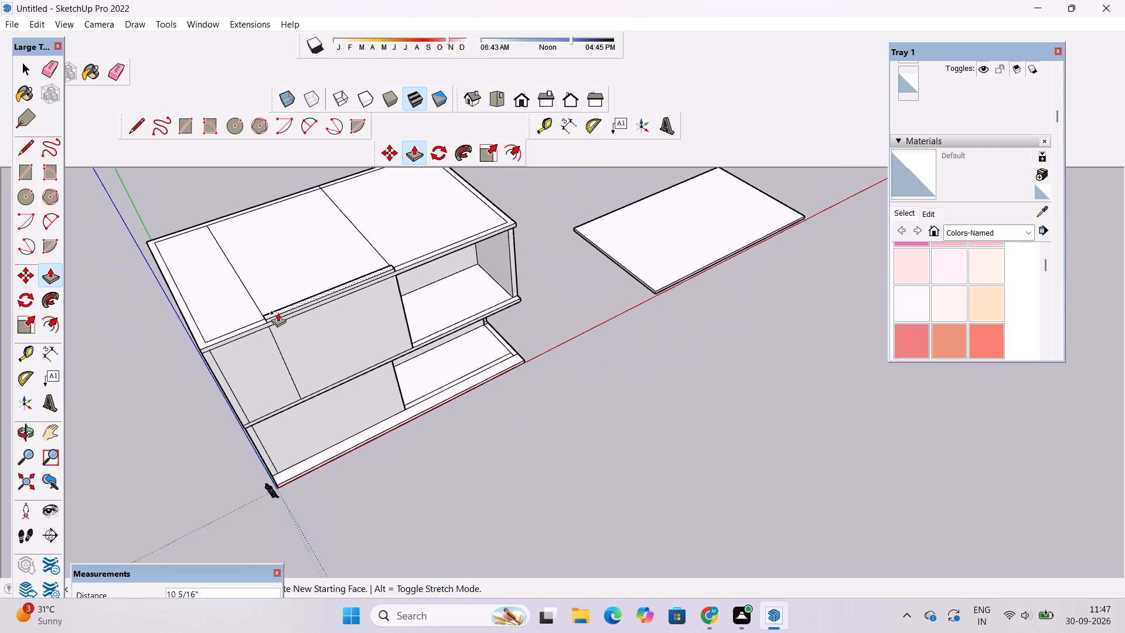
{"action": "scroll", "coordinate": [278, 312], "scroll_direction": "down", "scroll_amount": 4}
{"action": "scroll", "coordinate": [274, 267], "scroll_direction": "up", "scroll_amount": 5}
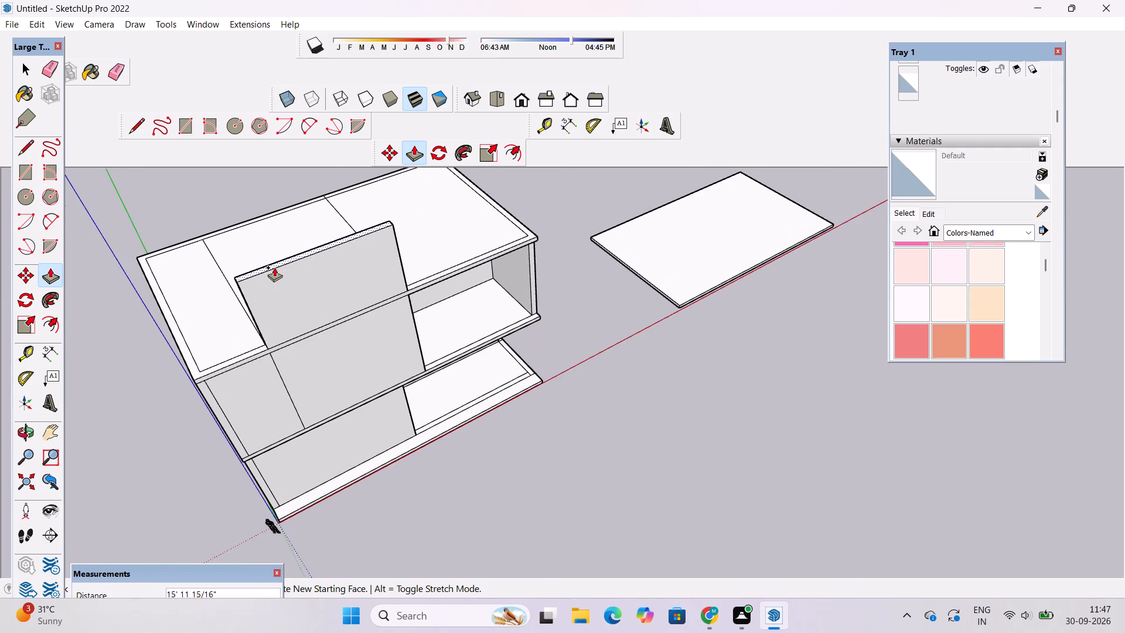
{"action": "scroll", "coordinate": [274, 267], "scroll_direction": "up", "scroll_amount": 1}
{"action": "key", "text": "o"}
{"action": "left_click_drag", "start_coordinate": [314, 369], "coordinate": [250, 260]}
{"action": "left_click_drag", "start_coordinate": [251, 261], "coordinate": [415, 427], "text": "shift"}
{"action": "scroll", "coordinate": [418, 424], "scroll_direction": "down", "scroll_amount": 6}
{"action": "left_click_drag", "start_coordinate": [439, 438], "coordinate": [411, 366]}
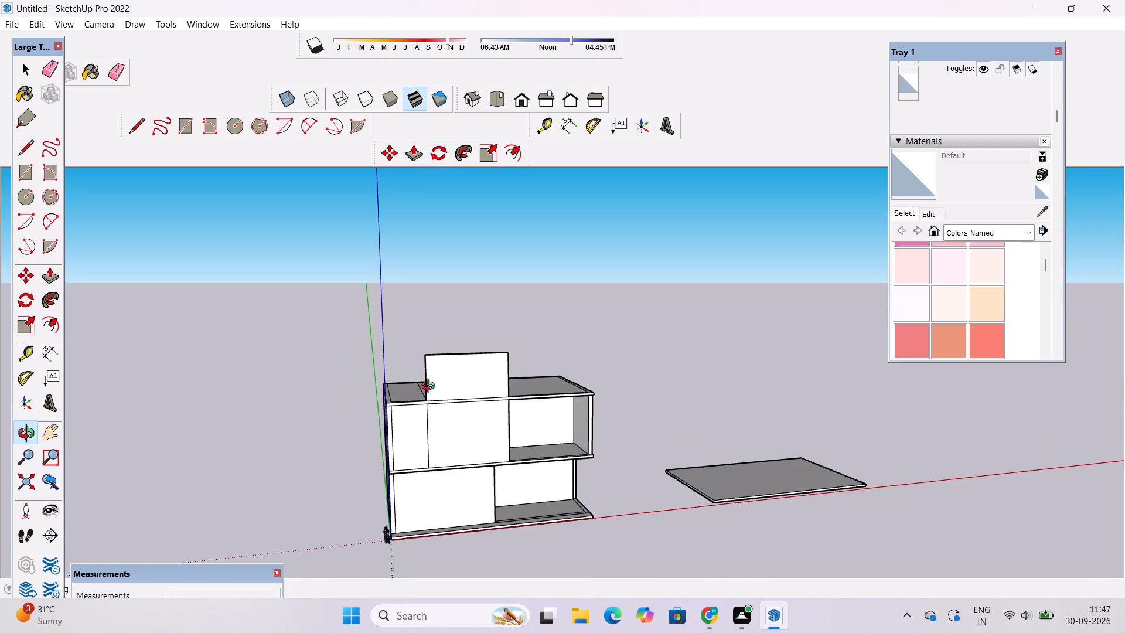
{"action": "left_click_drag", "start_coordinate": [480, 390], "coordinate": [430, 347]}
{"action": "scroll", "coordinate": [429, 346], "scroll_direction": "up", "scroll_amount": 4}
{"action": "left_click", "coordinate": [412, 358]}
{"action": "scroll", "coordinate": [418, 381], "scroll_direction": "up", "scroll_amount": 1}
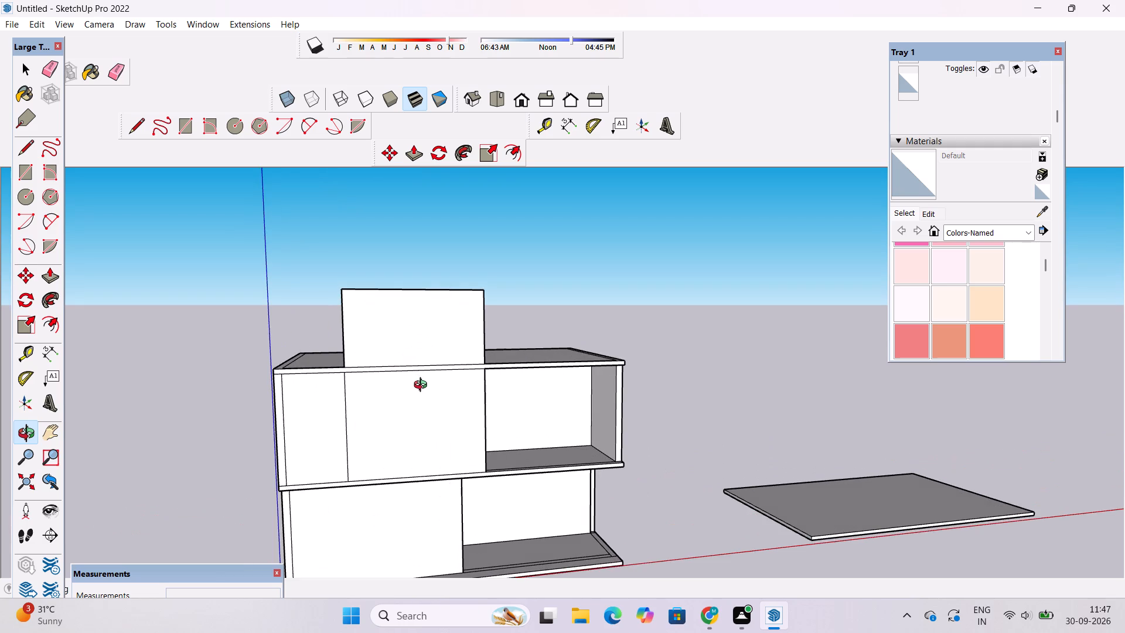
{"action": "left_click_drag", "start_coordinate": [423, 386], "coordinate": [367, 396]}
{"action": "scroll", "coordinate": [366, 396], "scroll_direction": "down", "scroll_amount": 5}
{"action": "scroll", "coordinate": [373, 360], "scroll_direction": "up", "scroll_amount": 3}
{"action": "left_click_drag", "start_coordinate": [373, 360], "coordinate": [376, 394]}
{"action": "left_click_drag", "start_coordinate": [377, 394], "coordinate": [377, 343], "text": "shift"}
{"action": "left_click_drag", "start_coordinate": [377, 352], "coordinate": [408, 419]}
{"action": "scroll", "coordinate": [399, 404], "scroll_direction": "up", "scroll_amount": 2}
{"action": "scroll", "coordinate": [399, 404], "scroll_direction": "down", "scroll_amount": 3}
{"action": "left_click_drag", "start_coordinate": [396, 397], "coordinate": [377, 366], "text": "shift"}
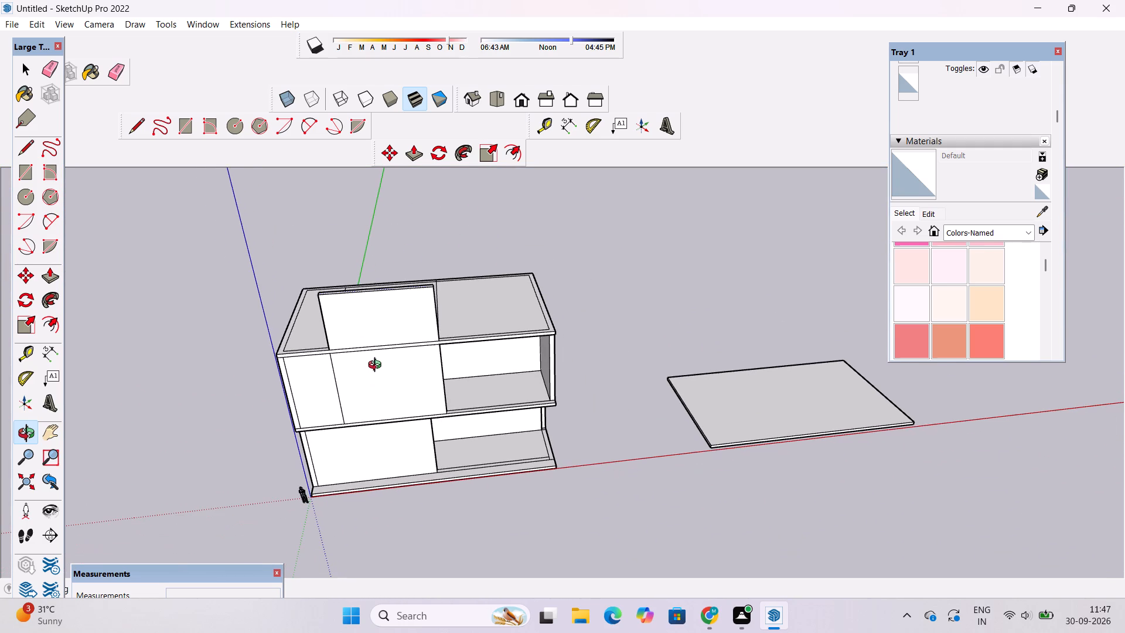
{"action": "left_click_drag", "start_coordinate": [376, 368], "coordinate": [387, 392]}
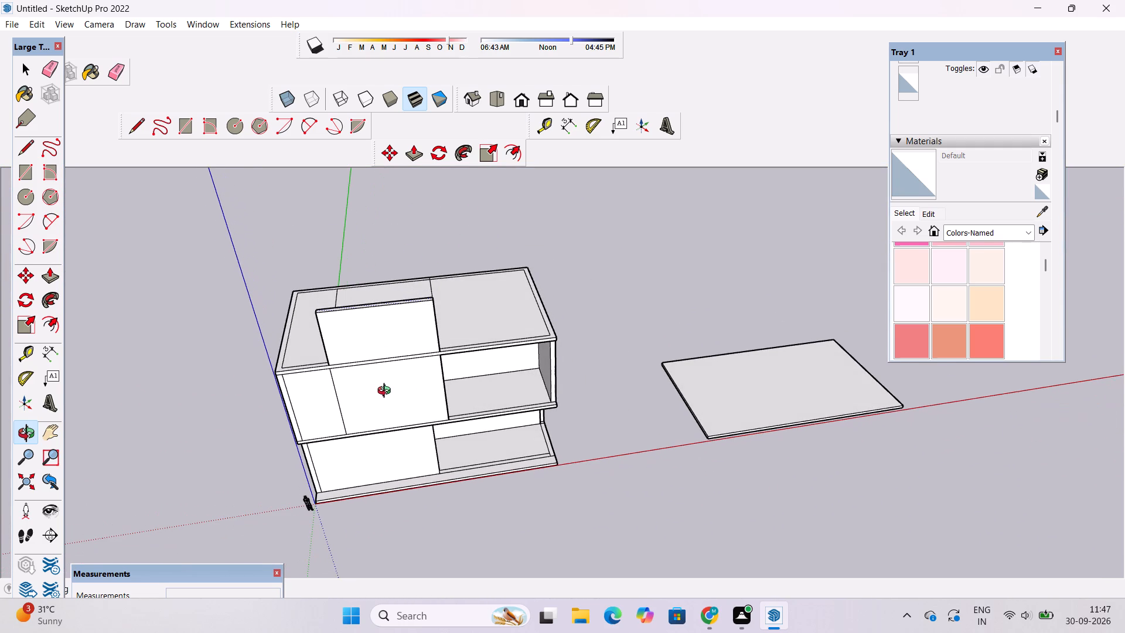
{"action": "scroll", "coordinate": [387, 392], "scroll_direction": "down", "scroll_amount": 4}
{"action": "scroll", "coordinate": [380, 377], "scroll_direction": "up", "scroll_amount": 4}
{"action": "left_click_drag", "start_coordinate": [368, 382], "coordinate": [363, 331]}
{"action": "left_click_drag", "start_coordinate": [363, 331], "coordinate": [408, 408], "text": "shift"}
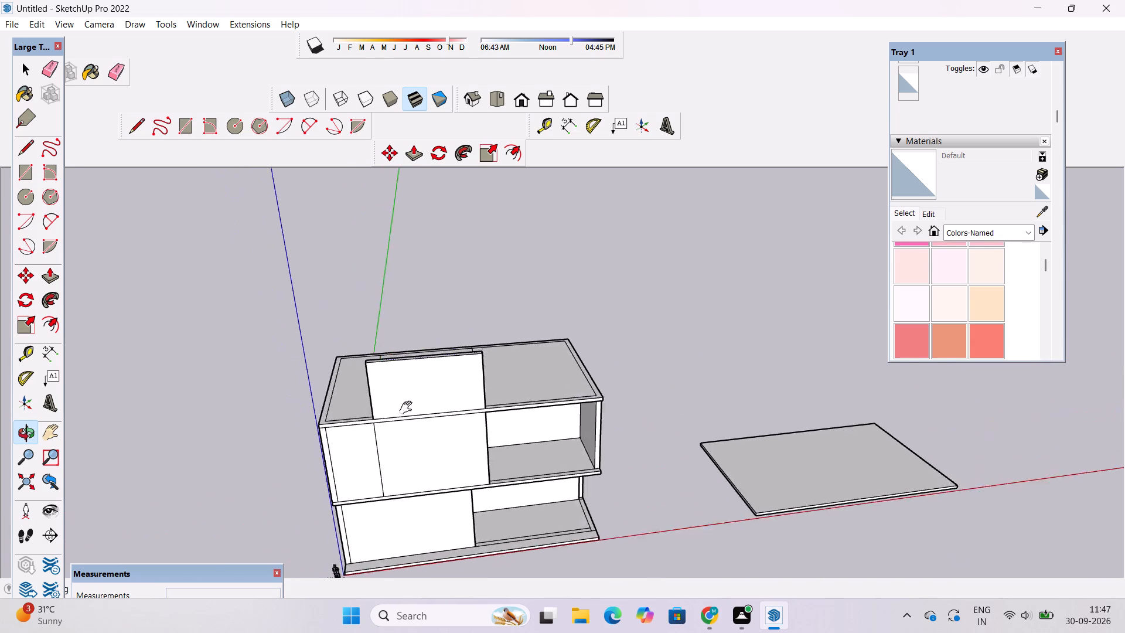
{"action": "left_click_drag", "start_coordinate": [408, 408], "coordinate": [425, 443], "text": "shift"}
{"action": "scroll", "coordinate": [423, 439], "scroll_direction": "up", "scroll_amount": 10}
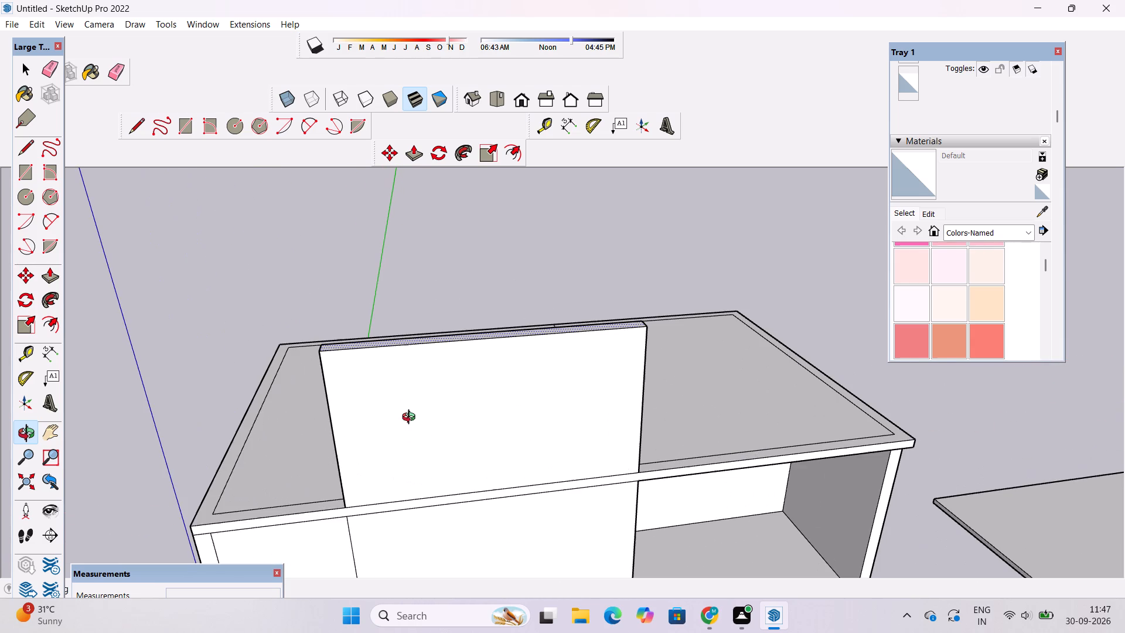
{"action": "left_click_drag", "start_coordinate": [371, 418], "coordinate": [434, 452]}
{"action": "left_click_drag", "start_coordinate": [434, 452], "coordinate": [420, 422]}
{"action": "left_click_drag", "start_coordinate": [417, 420], "coordinate": [492, 432]}
{"action": "key", "text": "p"}
{"action": "scroll", "coordinate": [479, 407], "scroll_direction": "down", "scroll_amount": 2}
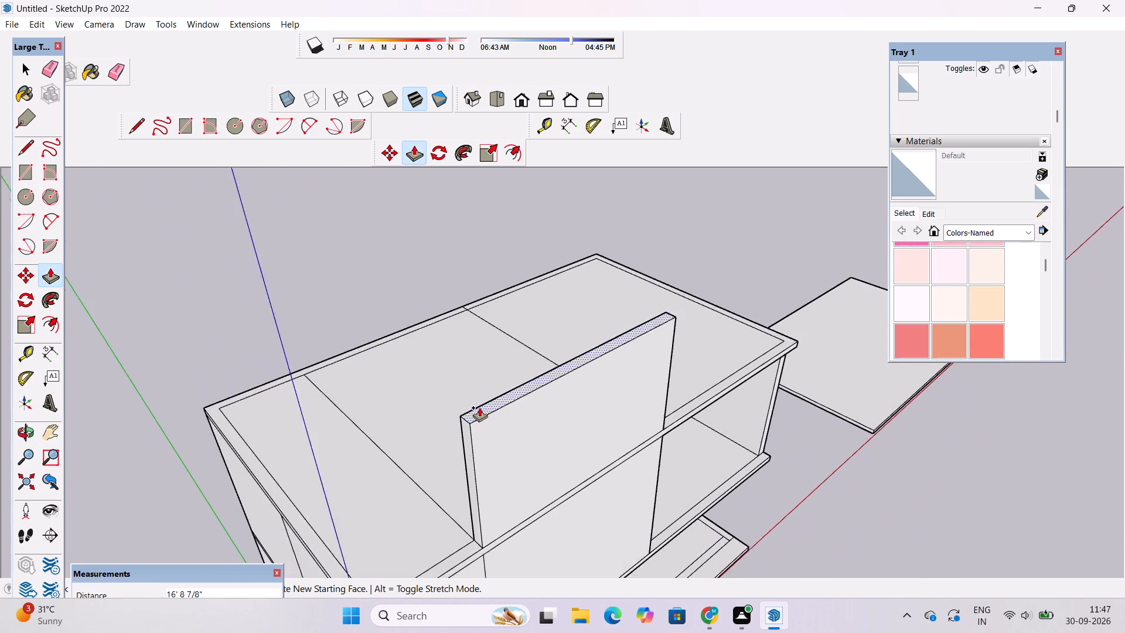
{"action": "scroll", "coordinate": [479, 407], "scroll_direction": "down", "scroll_amount": 7}
{"action": "scroll", "coordinate": [466, 389], "scroll_direction": "up", "scroll_amount": 3}
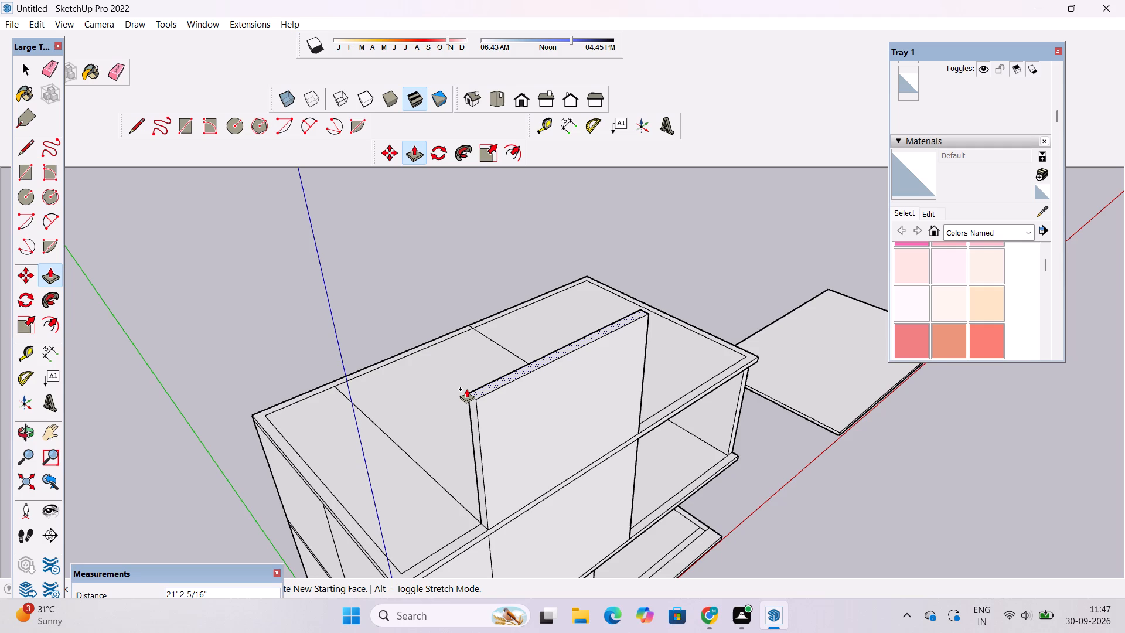
{"action": "scroll", "coordinate": [466, 389], "scroll_direction": "down", "scroll_amount": 1}
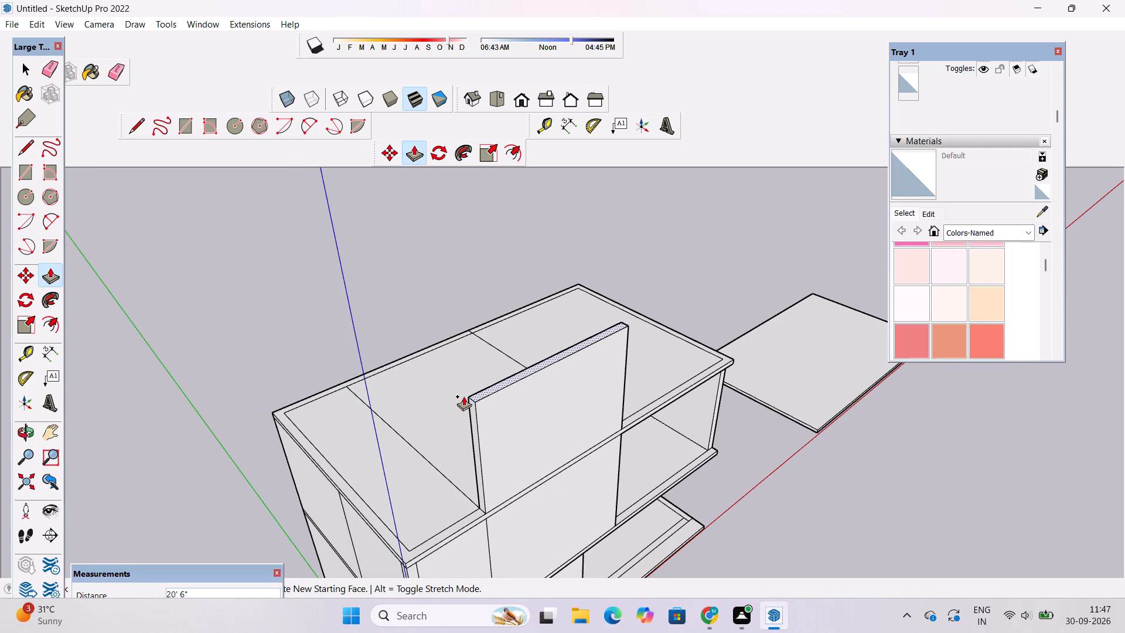
{"action": "type", "text": "20'"}
{"action": "key", "text": "Return"}
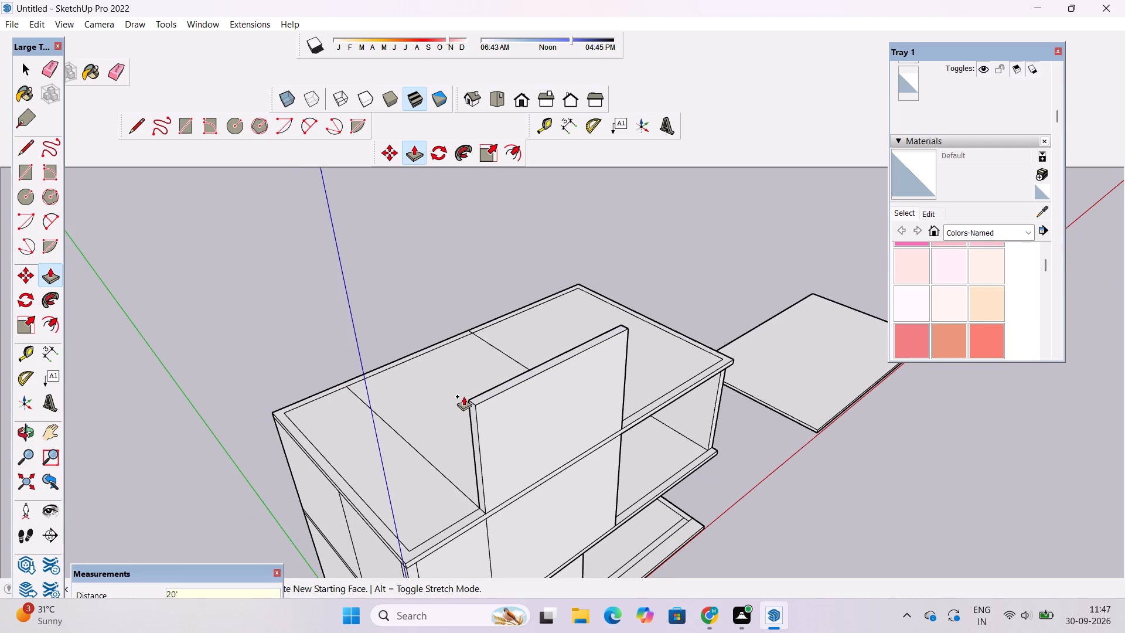
Draw a line down the roof slab's front edge at the 12' division, joining the raised wall's corner to the wall line below.
{"action": "key", "text": "o"}
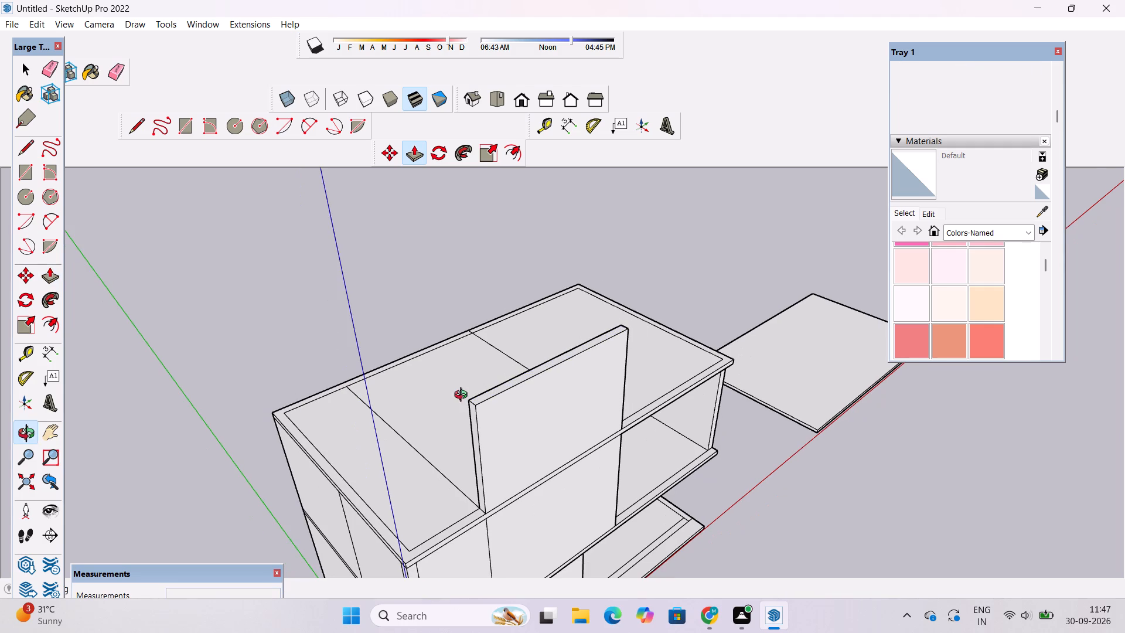
{"action": "scroll", "coordinate": [483, 414], "scroll_direction": "down", "scroll_amount": 7}
{"action": "left_click_drag", "start_coordinate": [533, 436], "coordinate": [426, 363]}
{"action": "scroll", "coordinate": [403, 387], "scroll_direction": "up", "scroll_amount": 5}
{"action": "left_click_drag", "start_coordinate": [581, 406], "coordinate": [515, 385]}
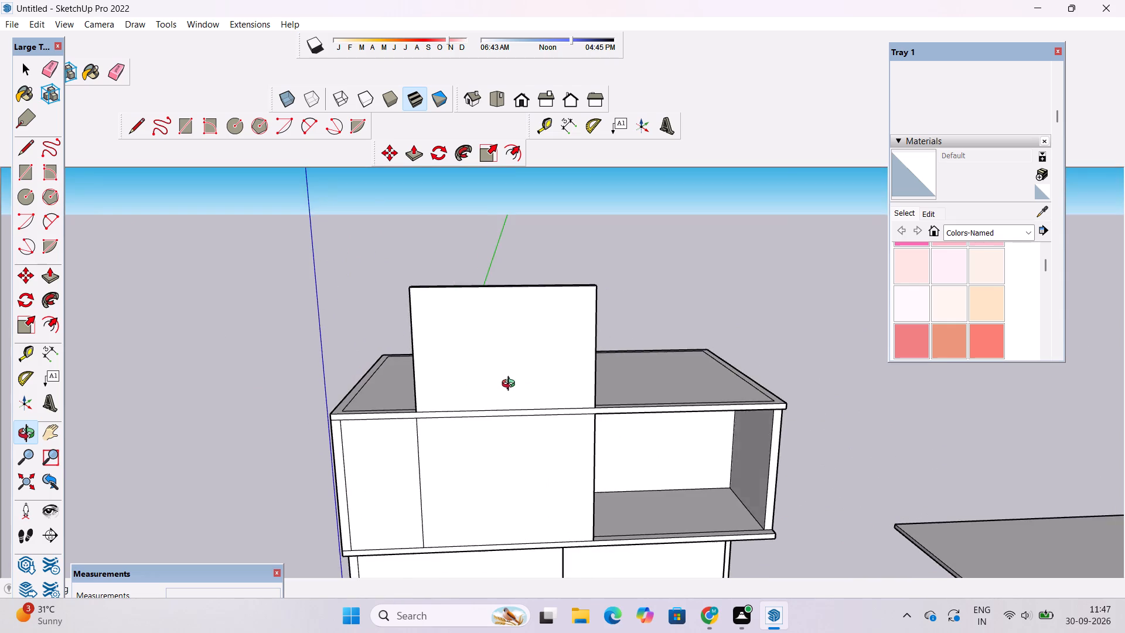
{"action": "scroll", "coordinate": [511, 385], "scroll_direction": "down", "scroll_amount": 5}
{"action": "left_click_drag", "start_coordinate": [496, 481], "coordinate": [828, 496]}
{"action": "scroll", "coordinate": [684, 431], "scroll_direction": "up", "scroll_amount": 9}
{"action": "scroll", "coordinate": [618, 437], "scroll_direction": "down", "scroll_amount": 7}
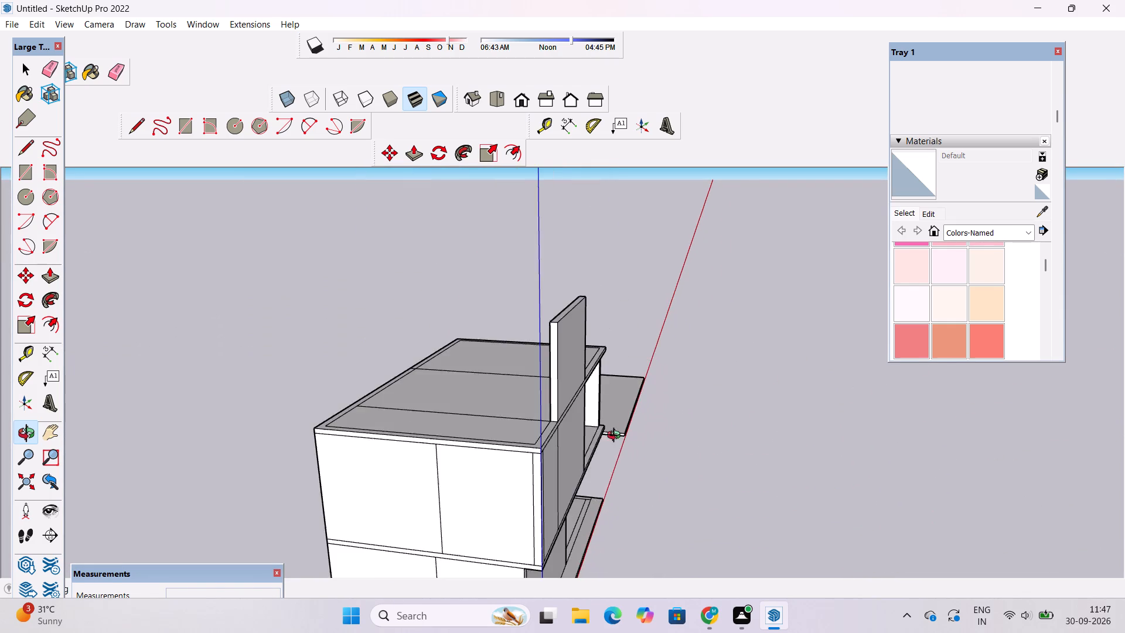
{"action": "left_click_drag", "start_coordinate": [596, 438], "coordinate": [516, 460]}
{"action": "scroll", "coordinate": [459, 448], "scroll_direction": "up", "scroll_amount": 5}
{"action": "left_click_drag", "start_coordinate": [458, 474], "coordinate": [419, 474]}
{"action": "scroll", "coordinate": [388, 454], "scroll_direction": "up", "scroll_amount": 9}
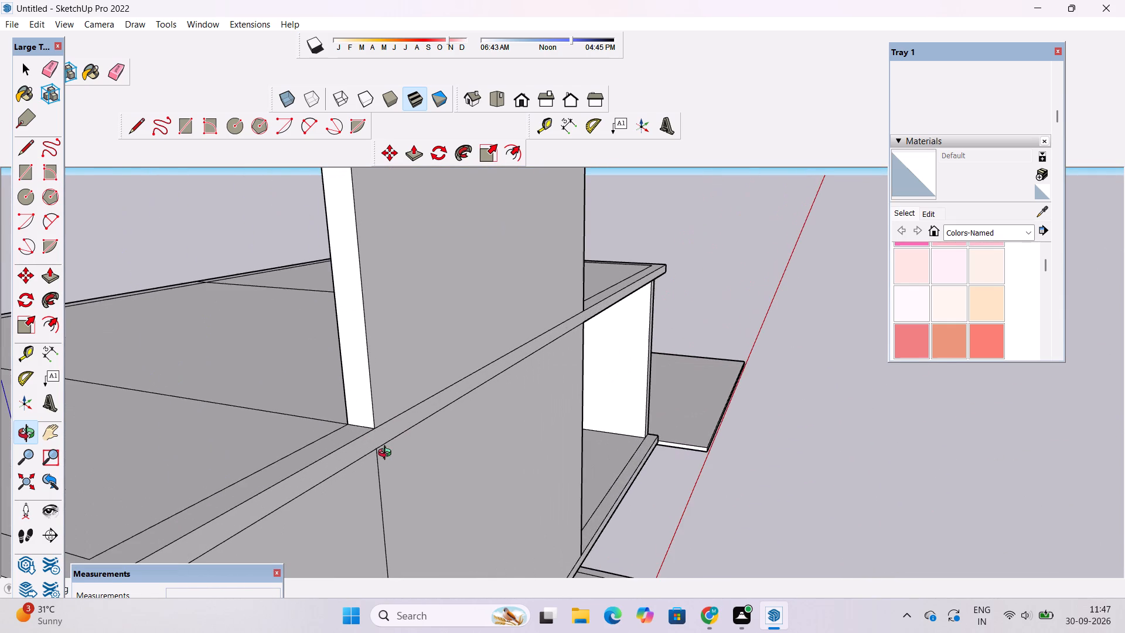
{"action": "scroll", "coordinate": [387, 454], "scroll_direction": "up", "scroll_amount": 4}
{"action": "key", "text": "l"}
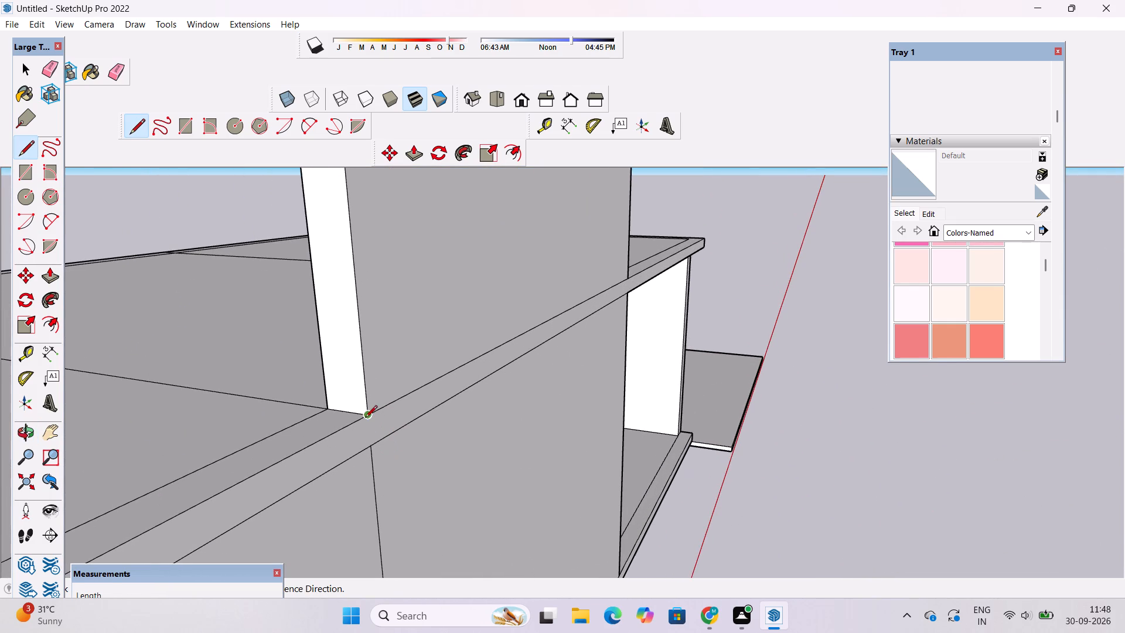
{"action": "left_click", "coordinate": [367, 415]}
{"action": "left_click", "coordinate": [371, 450]}
Push/Pull the roof's border strip around the section beyond the 41' division up 5' as a parapet.
{"action": "key", "text": "o"}
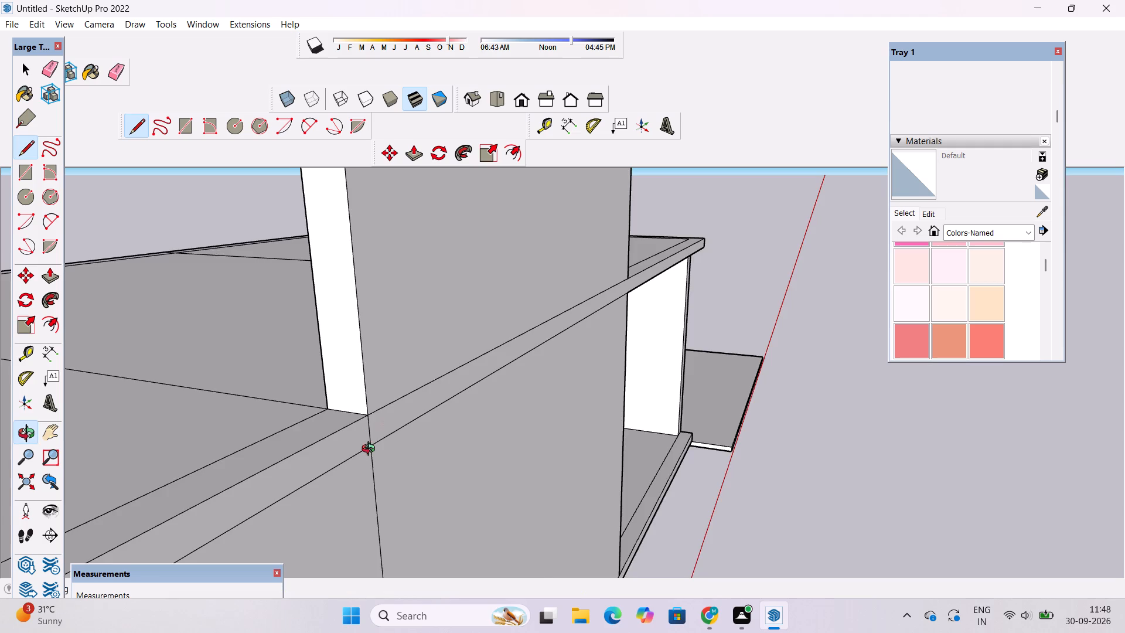
{"action": "scroll", "coordinate": [371, 450], "scroll_direction": "down", "scroll_amount": 6}
{"action": "left_click_drag", "start_coordinate": [746, 379], "coordinate": [506, 400]}
{"action": "scroll", "coordinate": [506, 401], "scroll_direction": "down", "scroll_amount": 4}
{"action": "left_click_drag", "start_coordinate": [515, 393], "coordinate": [472, 398]}
{"action": "left_click_drag", "start_coordinate": [443, 393], "coordinate": [490, 408], "text": "shift"}
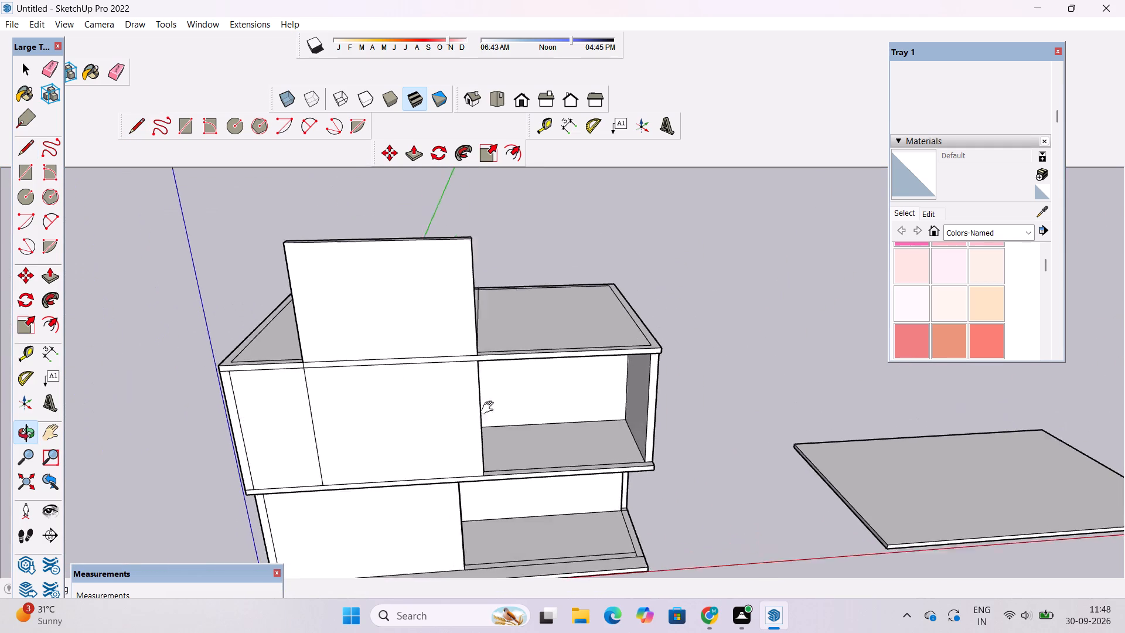
{"action": "left_click_drag", "start_coordinate": [490, 408], "coordinate": [534, 443], "text": "shift"}
{"action": "scroll", "coordinate": [501, 392], "scroll_direction": "up", "scroll_amount": 4}
{"action": "scroll", "coordinate": [500, 392], "scroll_direction": "down", "scroll_amount": 3}
{"action": "left_click_drag", "start_coordinate": [560, 407], "coordinate": [449, 452], "text": "shift"}
{"action": "scroll", "coordinate": [443, 448], "scroll_direction": "up", "scroll_amount": 5}
{"action": "left_click_drag", "start_coordinate": [443, 448], "coordinate": [443, 453]}
{"action": "scroll", "coordinate": [443, 453], "scroll_direction": "down", "scroll_amount": 1}
{"action": "left_click_drag", "start_coordinate": [443, 453], "coordinate": [443, 472]}
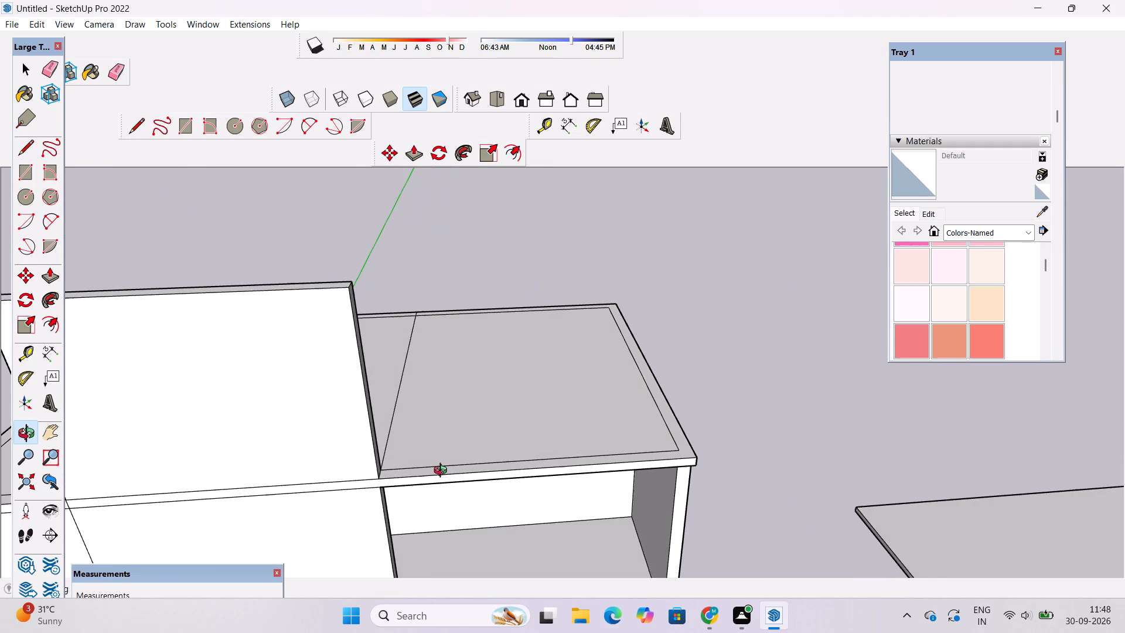
{"action": "left_click_drag", "start_coordinate": [443, 472], "coordinate": [471, 457], "text": "shift"}
{"action": "scroll", "coordinate": [471, 457], "scroll_direction": "up", "scroll_amount": 2}
{"action": "left_click_drag", "start_coordinate": [471, 457], "coordinate": [445, 447]}
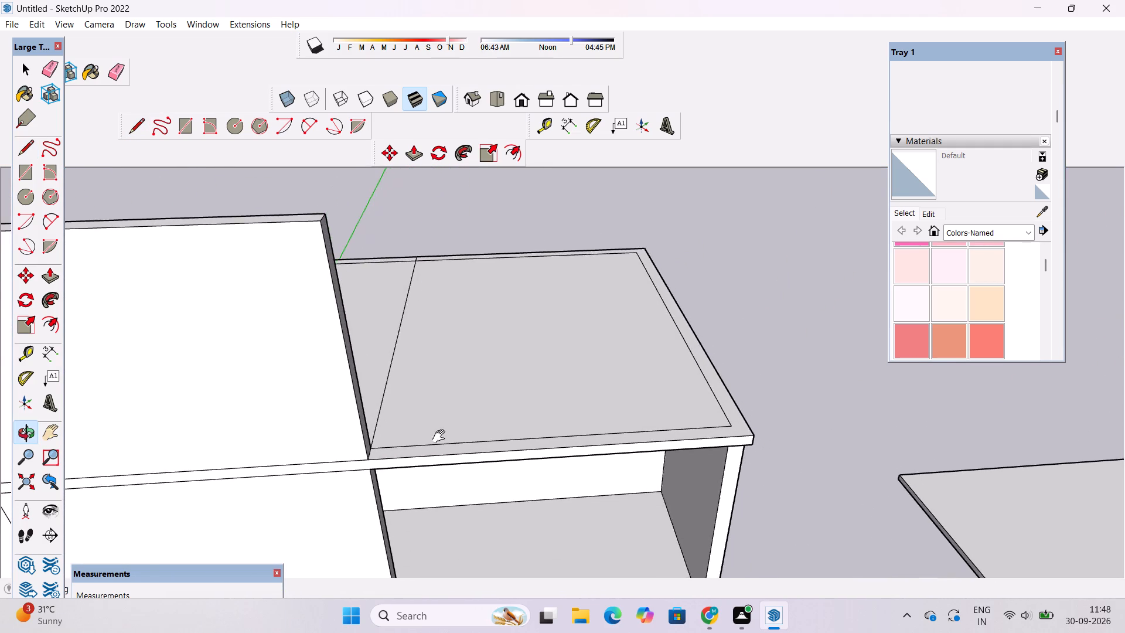
{"action": "scroll", "coordinate": [441, 436], "scroll_direction": "down", "scroll_amount": 5}
{"action": "left_click_drag", "start_coordinate": [455, 429], "coordinate": [439, 475]}
{"action": "scroll", "coordinate": [437, 473], "scroll_direction": "up", "scroll_amount": 1}
{"action": "left_click_drag", "start_coordinate": [439, 468], "coordinate": [425, 473]}
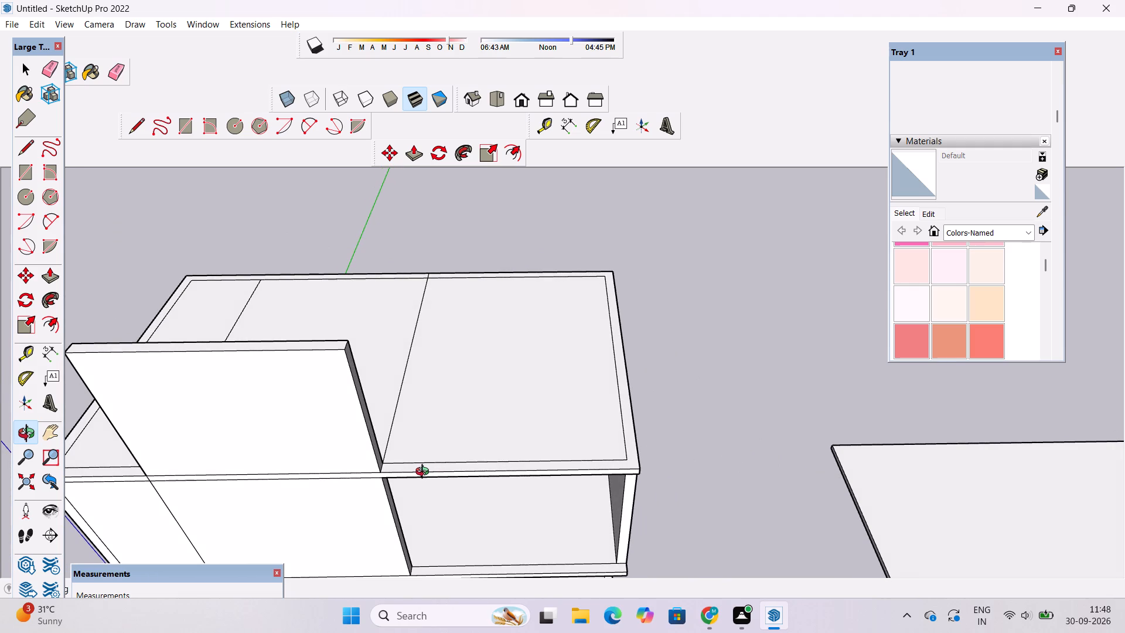
{"action": "left_click", "coordinate": [425, 473]}
{"action": "key", "text": "p"}
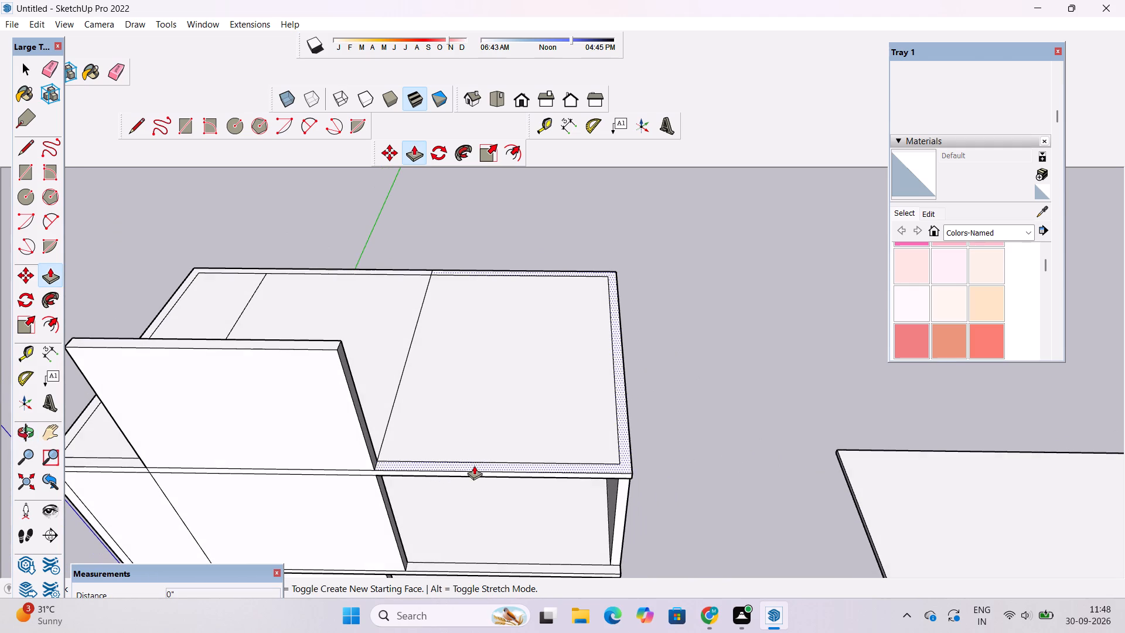
{"action": "left_click", "coordinate": [474, 465]}
{"action": "scroll", "coordinate": [475, 460], "scroll_direction": "down", "scroll_amount": 2}
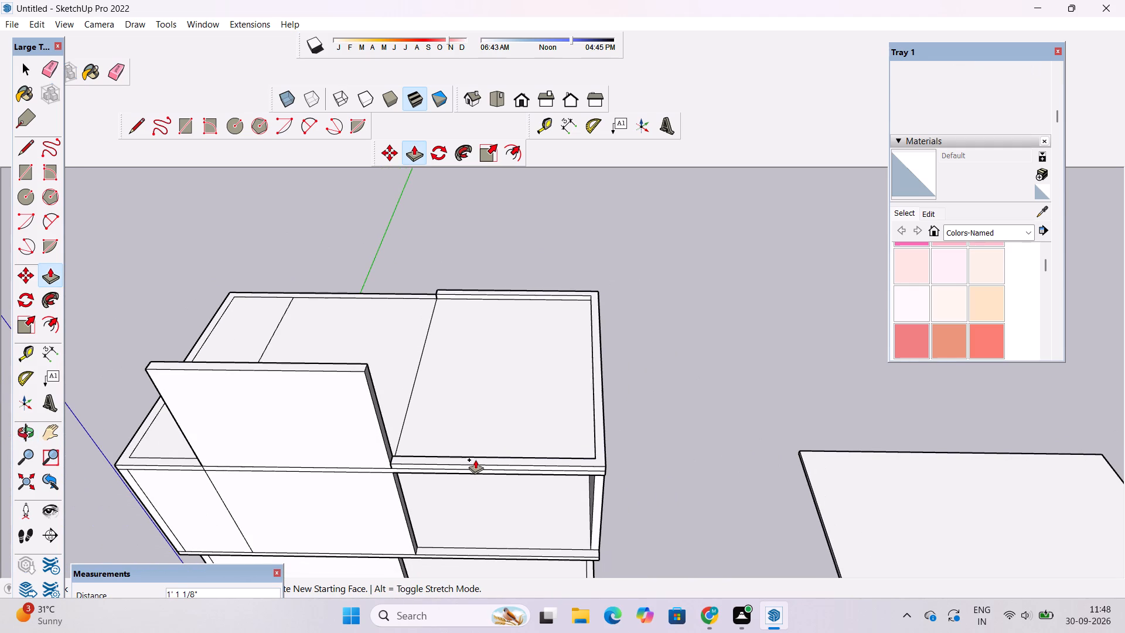
{"action": "scroll", "coordinate": [476, 454], "scroll_direction": "up", "scroll_amount": 2}
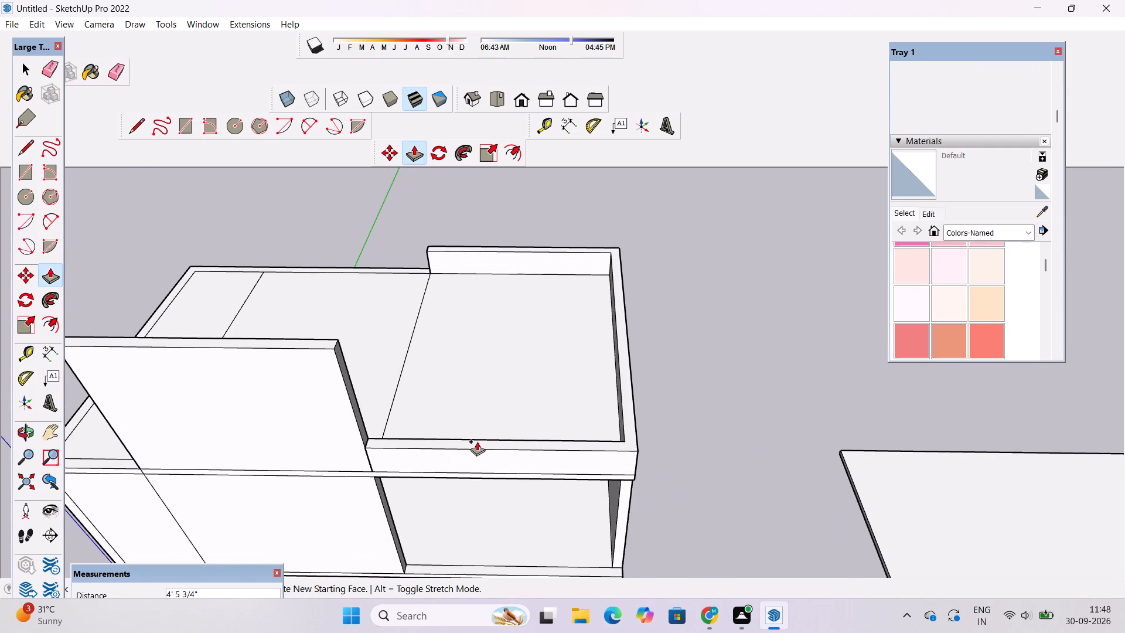
{"action": "type", "text": "5'"}
{"action": "key", "text": "Return"}
Examine the raised front wall and the roof parapet from the front at eye level.
{"action": "key", "text": "o"}
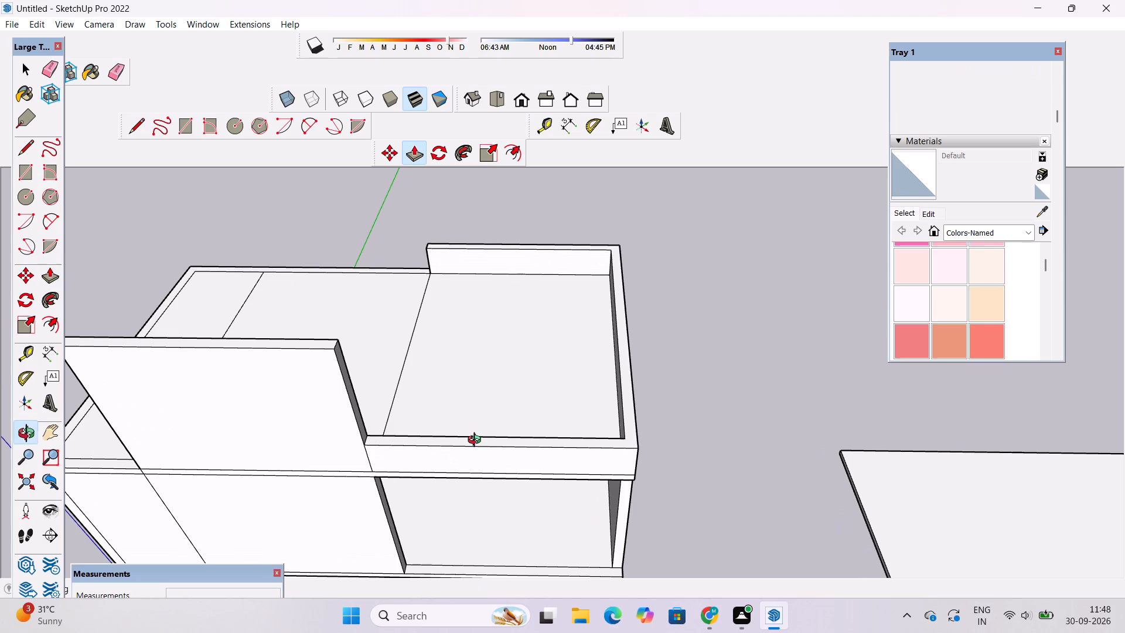
{"action": "scroll", "coordinate": [484, 467], "scroll_direction": "down", "scroll_amount": 6}
{"action": "left_click_drag", "start_coordinate": [495, 462], "coordinate": [548, 324]}
{"action": "scroll", "coordinate": [546, 373], "scroll_direction": "up", "scroll_amount": 2}
{"action": "left_click_drag", "start_coordinate": [554, 377], "coordinate": [521, 380]}
{"action": "left_click_drag", "start_coordinate": [519, 380], "coordinate": [576, 386], "text": "shift"}
{"action": "scroll", "coordinate": [577, 388], "scroll_direction": "down", "scroll_amount": 3}
{"action": "left_click_drag", "start_coordinate": [606, 435], "coordinate": [585, 360]}
{"action": "scroll", "coordinate": [585, 361], "scroll_direction": "up", "scroll_amount": 6}
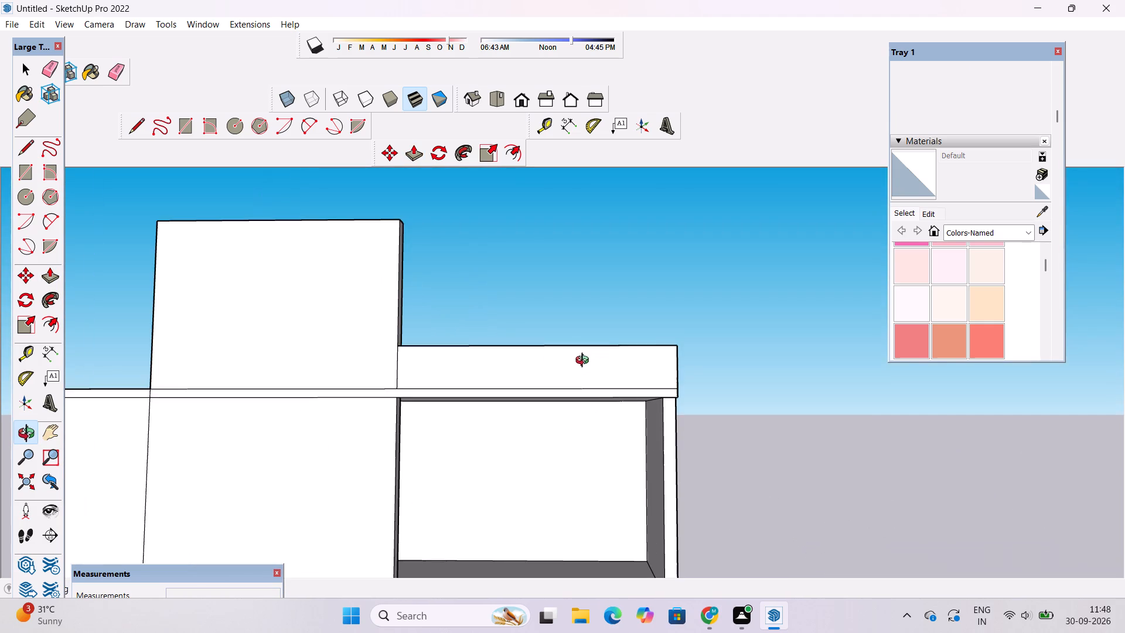
Examine the parapet's underside corner, the raised front wall and the roof section beyond the 41' division from below and above.
{"action": "left_click_drag", "start_coordinate": [586, 407], "coordinate": [710, 382]}
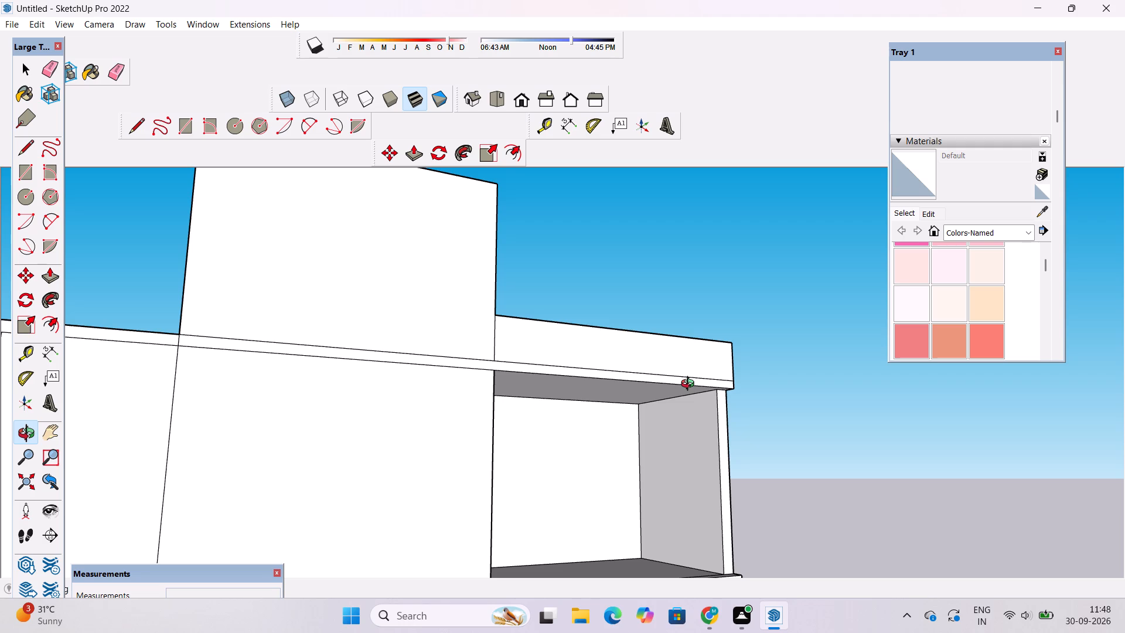
{"action": "scroll", "coordinate": [690, 385], "scroll_direction": "up", "scroll_amount": 6}
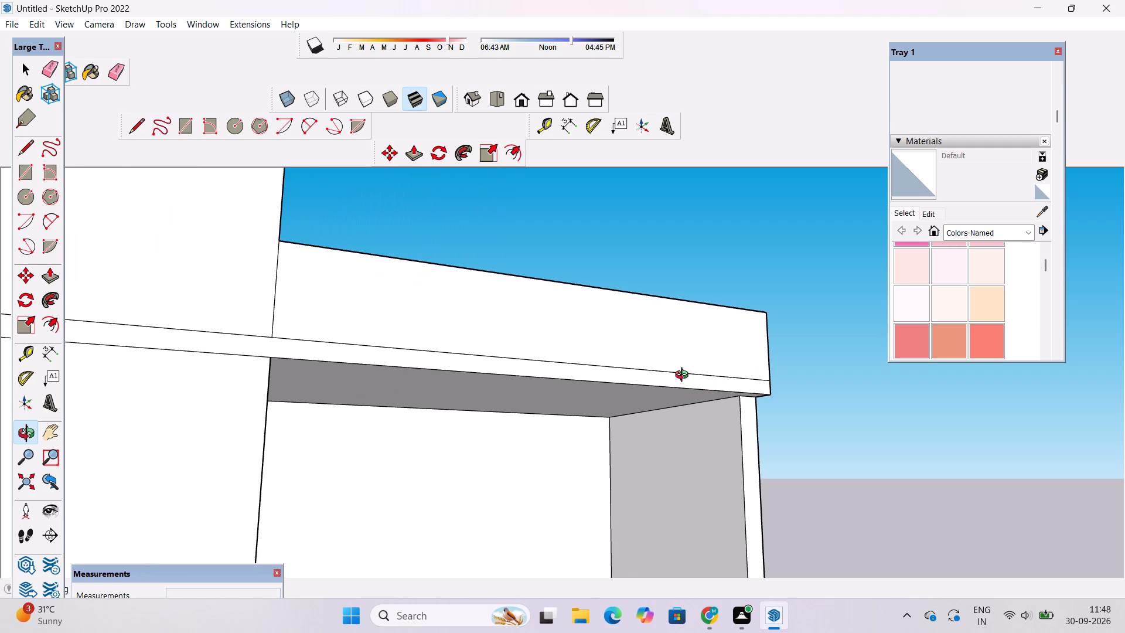
{"action": "scroll", "coordinate": [684, 376], "scroll_direction": "down", "scroll_amount": 9}
{"action": "left_click_drag", "start_coordinate": [778, 321], "coordinate": [690, 492]}
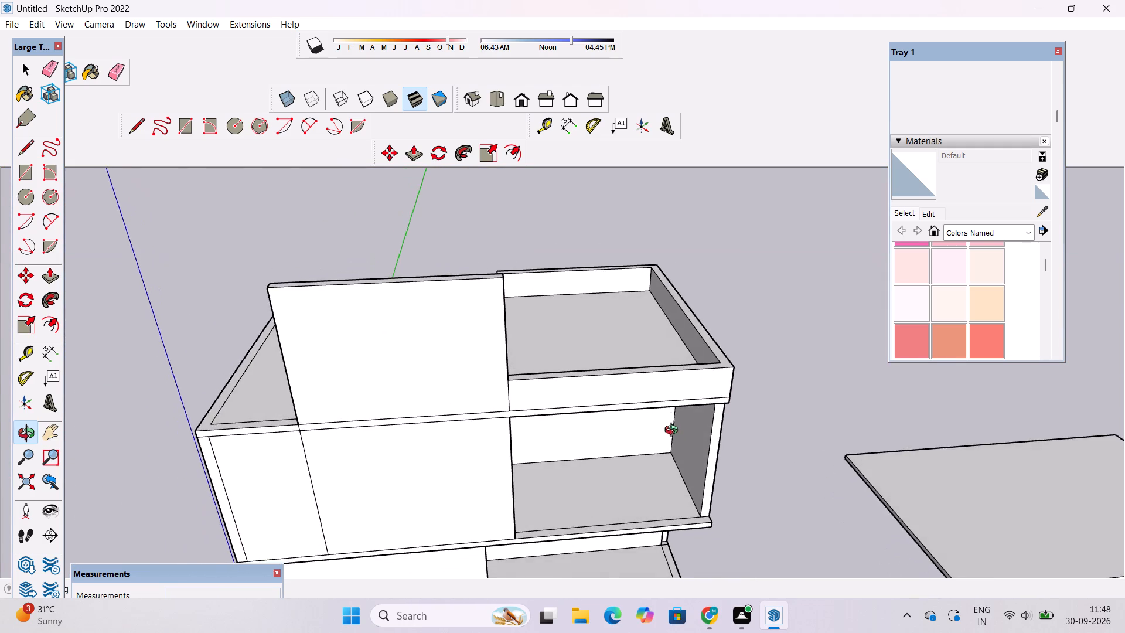
{"action": "scroll", "coordinate": [674, 421], "scroll_direction": "up", "scroll_amount": 4}
{"action": "left_click_drag", "start_coordinate": [697, 392], "coordinate": [661, 350], "text": "shift"}
{"action": "scroll", "coordinate": [661, 350], "scroll_direction": "down", "scroll_amount": 4}
{"action": "left_click_drag", "start_coordinate": [674, 339], "coordinate": [634, 405]}
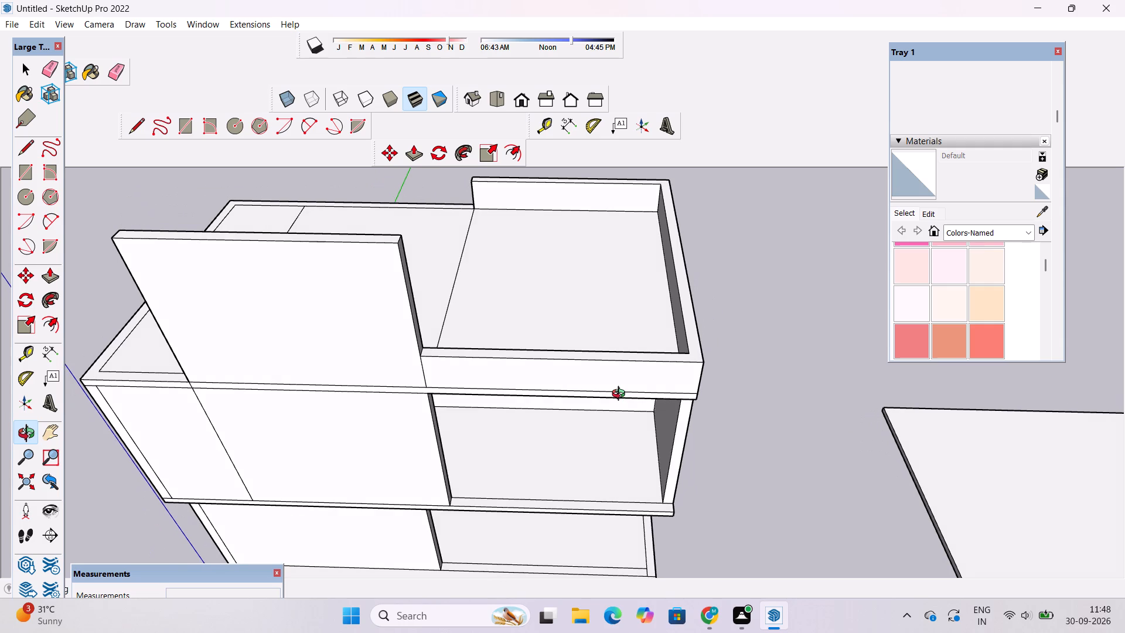
{"action": "scroll", "coordinate": [620, 395], "scroll_direction": "down", "scroll_amount": 2}
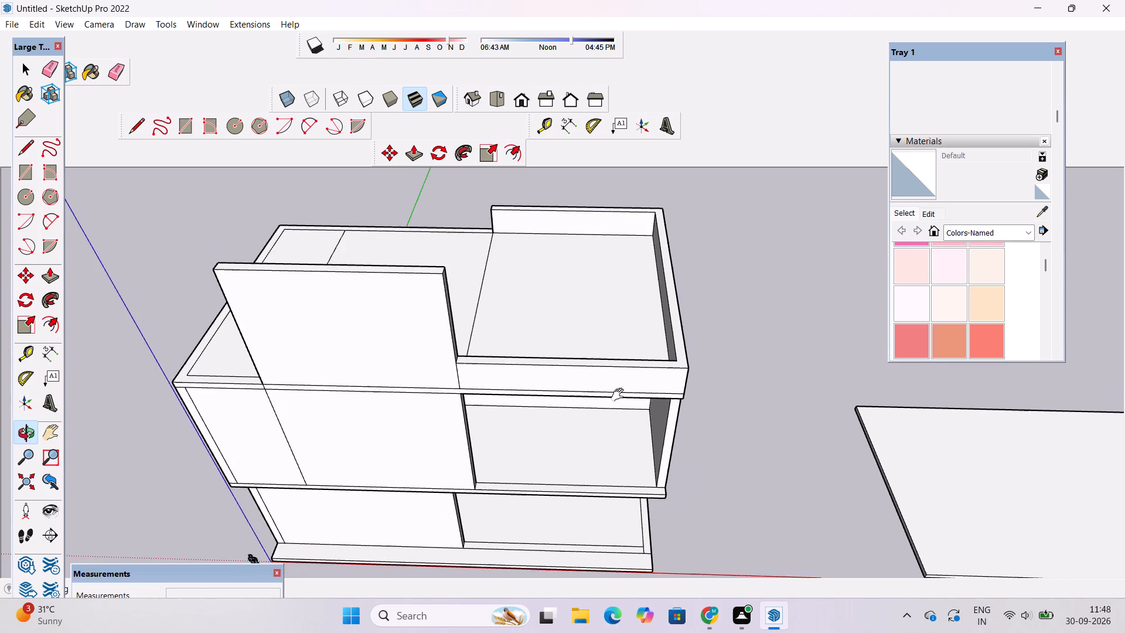
{"action": "left_click_drag", "start_coordinate": [620, 395], "coordinate": [657, 407], "text": "shift"}
{"action": "scroll", "coordinate": [643, 417], "scroll_direction": "down", "scroll_amount": 6}
{"action": "scroll", "coordinate": [463, 440], "scroll_direction": "up", "scroll_amount": 10}
Erase the vertical dividing lines on the end wall nearest the origin, on both the upper and lower storeys.
{"action": "left_click_drag", "start_coordinate": [452, 440], "coordinate": [568, 355]}
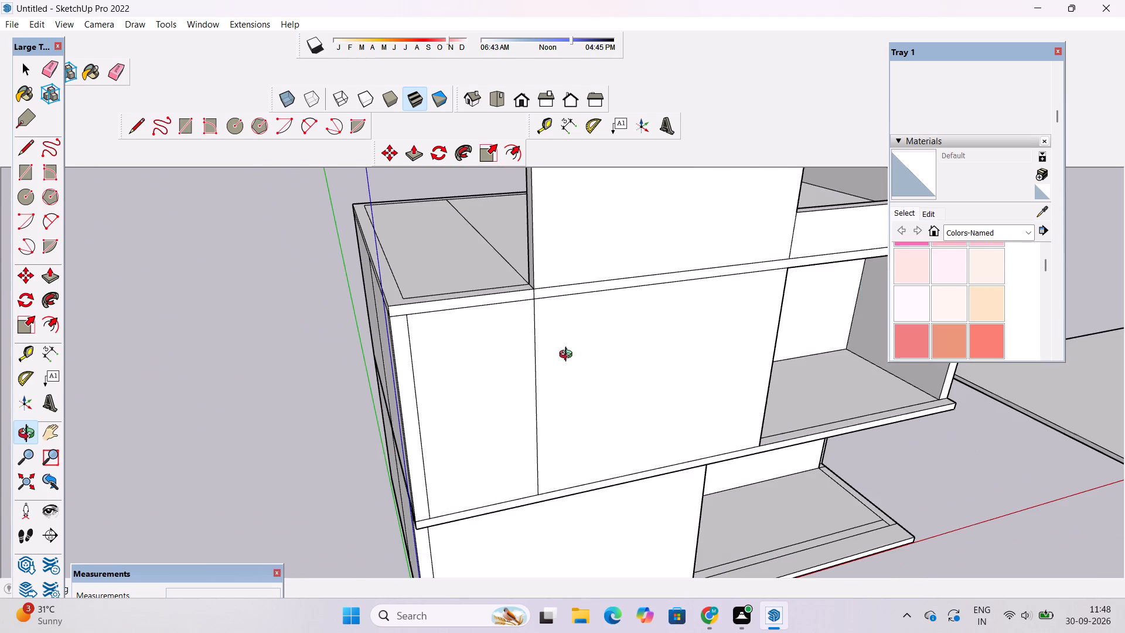
{"action": "scroll", "coordinate": [471, 362], "scroll_direction": "down", "scroll_amount": 4}
{"action": "left_click_drag", "start_coordinate": [466, 356], "coordinate": [315, 409], "text": "shift"}
{"action": "left_click_drag", "start_coordinate": [229, 425], "coordinate": [596, 410]}
{"action": "scroll", "coordinate": [611, 402], "scroll_direction": "up", "scroll_amount": 3}
{"action": "left_click_drag", "start_coordinate": [632, 441], "coordinate": [533, 256], "text": "shift"}
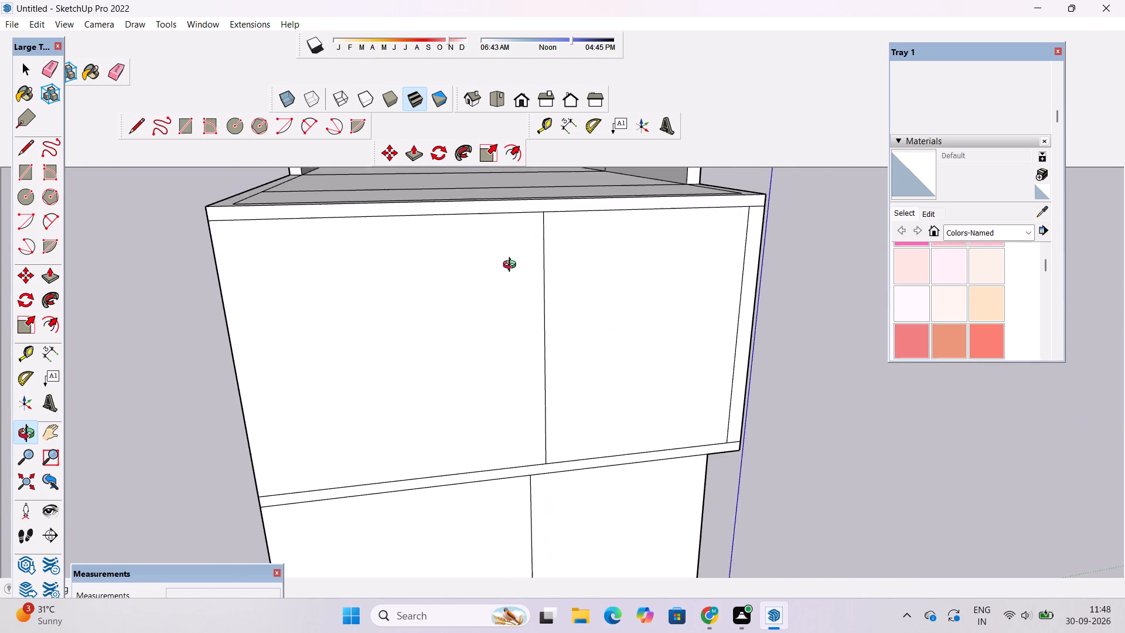
{"action": "scroll", "coordinate": [534, 356], "scroll_direction": "up", "scroll_amount": 5}
{"action": "left_click_drag", "start_coordinate": [587, 412], "coordinate": [554, 354]}
{"action": "left_click", "coordinate": [554, 354]}
{"action": "scroll", "coordinate": [554, 354], "scroll_direction": "down", "scroll_amount": 10, "text": "shift"}
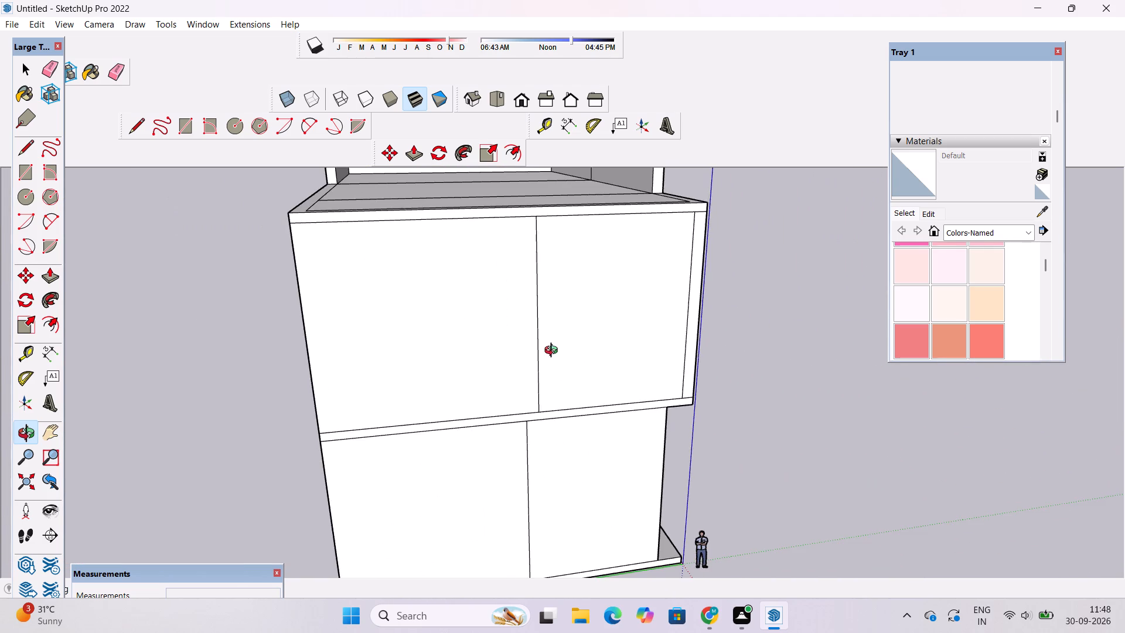
{"action": "key", "text": "e"}
{"action": "left_click_drag", "start_coordinate": [558, 318], "coordinate": [537, 341]}
{"action": "left_click_drag", "start_coordinate": [539, 440], "coordinate": [518, 468]}
{"action": "left_click", "coordinate": [518, 468]}
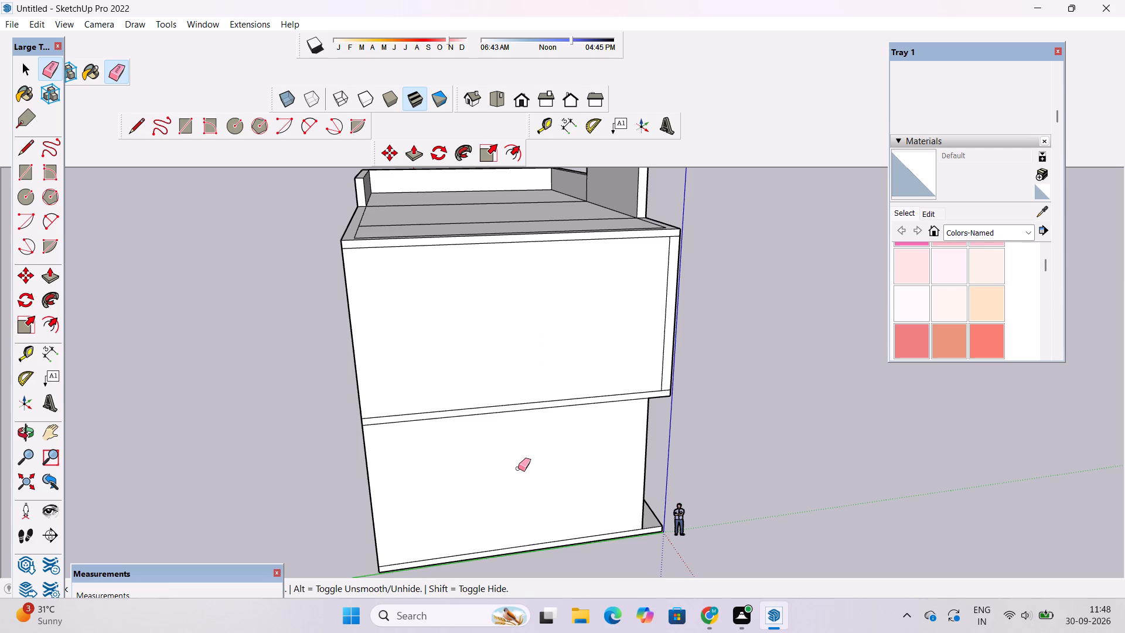
Examine the building's end wall, slab overhangs and front facade from several angles.
{"action": "key", "text": "o"}
{"action": "scroll", "coordinate": [532, 422], "scroll_direction": "down", "scroll_amount": 5}
{"action": "left_click_drag", "start_coordinate": [749, 429], "coordinate": [565, 410]}
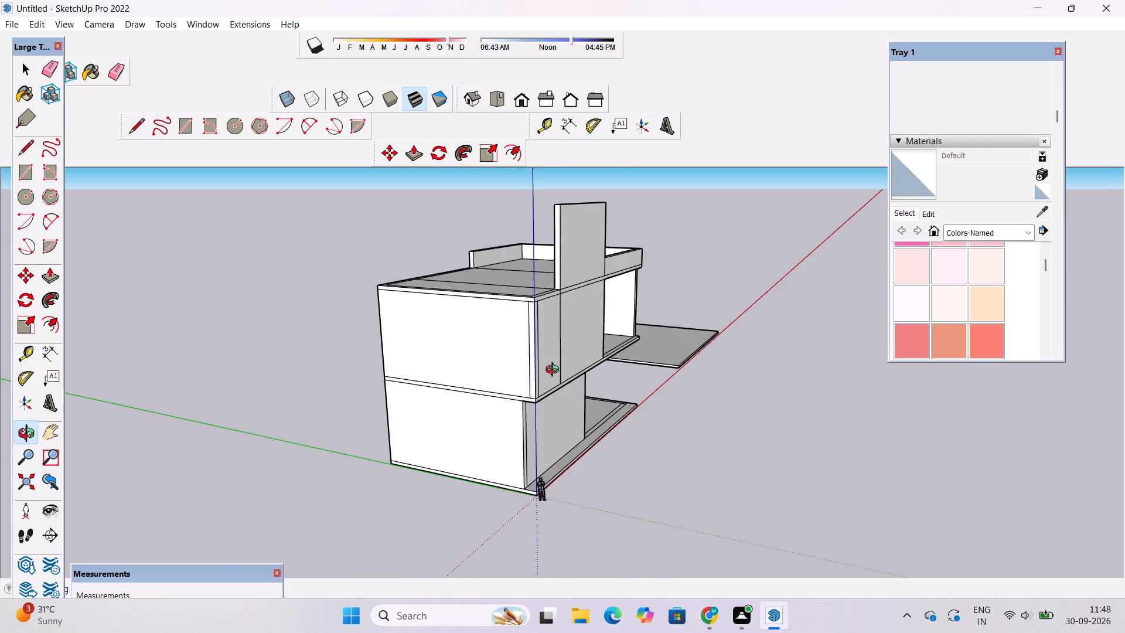
{"action": "scroll", "coordinate": [555, 371], "scroll_direction": "up", "scroll_amount": 5}
{"action": "left_click_drag", "start_coordinate": [637, 371], "coordinate": [503, 420]}
{"action": "scroll", "coordinate": [496, 412], "scroll_direction": "down", "scroll_amount": 5}
{"action": "left_click_drag", "start_coordinate": [509, 437], "coordinate": [496, 385]}
{"action": "scroll", "coordinate": [501, 382], "scroll_direction": "up", "scroll_amount": 4}
{"action": "left_click_drag", "start_coordinate": [664, 360], "coordinate": [350, 287]}
{"action": "scroll", "coordinate": [553, 365], "scroll_direction": "up", "scroll_amount": 5}
{"action": "left_click_drag", "start_coordinate": [658, 386], "coordinate": [570, 366], "text": "shift"}
{"action": "scroll", "coordinate": [547, 376], "scroll_direction": "down", "scroll_amount": 5}
{"action": "left_click_drag", "start_coordinate": [370, 344], "coordinate": [667, 343]}
{"action": "scroll", "coordinate": [581, 358], "scroll_direction": "down", "scroll_amount": 5}
{"action": "left_click_drag", "start_coordinate": [417, 355], "coordinate": [614, 355]}
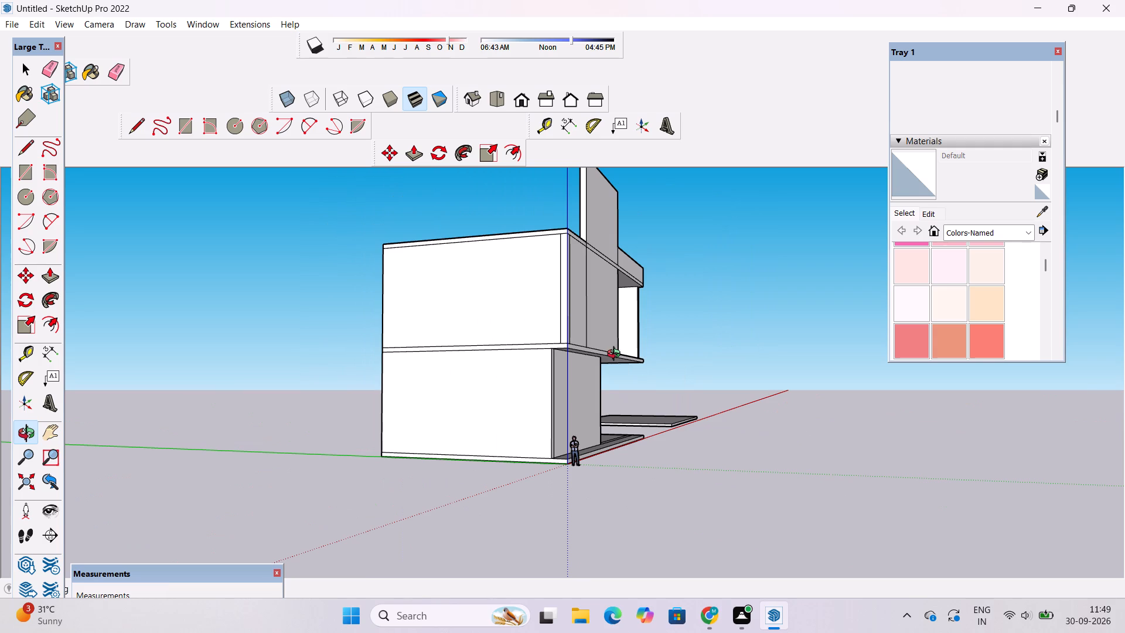
{"action": "scroll", "coordinate": [649, 357], "scroll_direction": "down", "scroll_amount": 6}
{"action": "scroll", "coordinate": [642, 370], "scroll_direction": "up", "scroll_amount": 5}
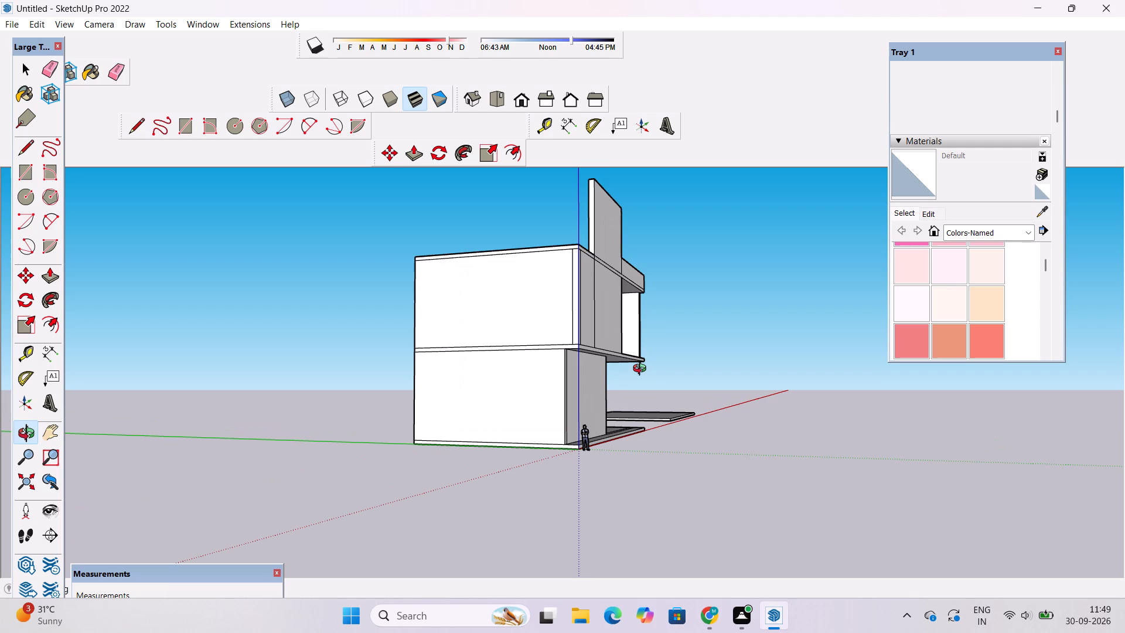
{"action": "scroll", "coordinate": [642, 370], "scroll_direction": "down", "scroll_amount": 5}
{"action": "scroll", "coordinate": [643, 375], "scroll_direction": "up", "scroll_amount": 4}
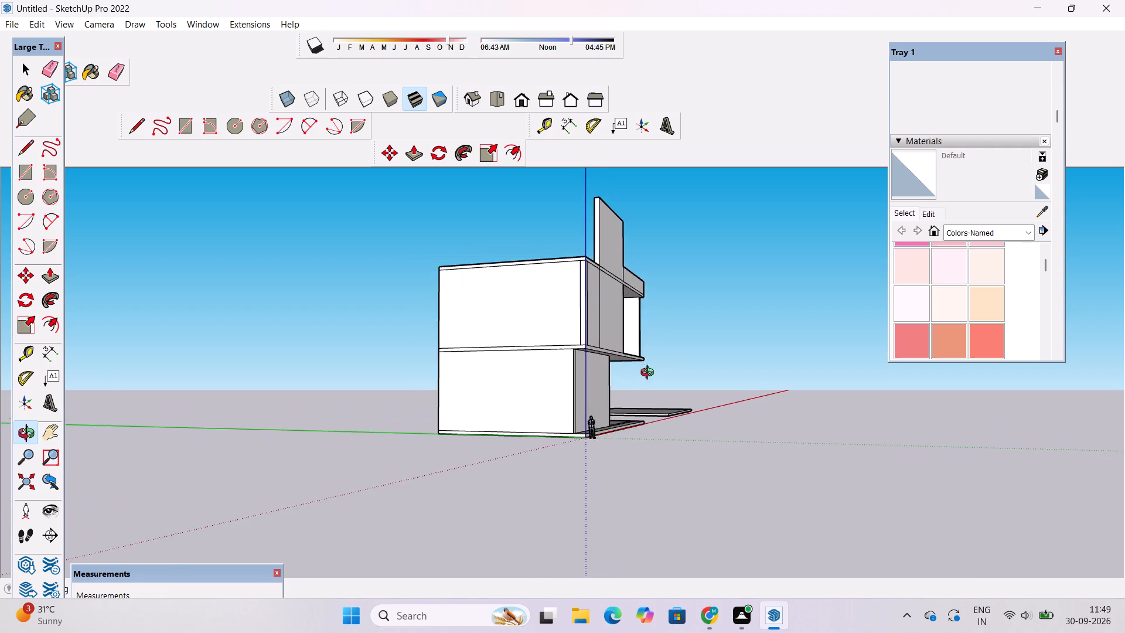
{"action": "left_click_drag", "start_coordinate": [662, 369], "coordinate": [631, 382], "text": "shift"}
{"action": "left_click_drag", "start_coordinate": [625, 394], "coordinate": [531, 407]}
{"action": "scroll", "coordinate": [635, 354], "scroll_direction": "up", "scroll_amount": 5}
{"action": "left_click_drag", "start_coordinate": [657, 355], "coordinate": [451, 396]}
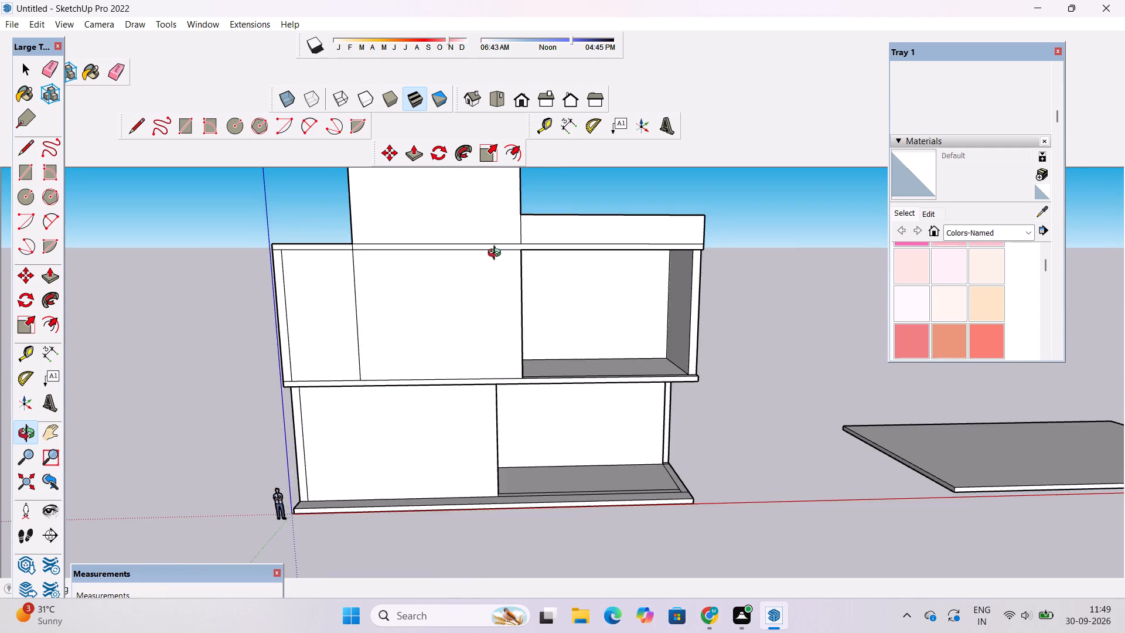
Draw a 1' vertical line down the roof slab's front edge at the 41' division, joining the raised wall's corner to the wall below.
{"action": "scroll", "coordinate": [497, 231], "scroll_direction": "down", "scroll_amount": 1}
{"action": "scroll", "coordinate": [497, 231], "scroll_direction": "up", "scroll_amount": 4}
{"action": "left_click_drag", "start_coordinate": [497, 231], "coordinate": [524, 288], "text": "shift"}
{"action": "scroll", "coordinate": [524, 305], "scroll_direction": "down", "scroll_amount": 5}
{"action": "scroll", "coordinate": [539, 301], "scroll_direction": "up", "scroll_amount": 10}
{"action": "left_click_drag", "start_coordinate": [560, 313], "coordinate": [516, 328], "text": "shift"}
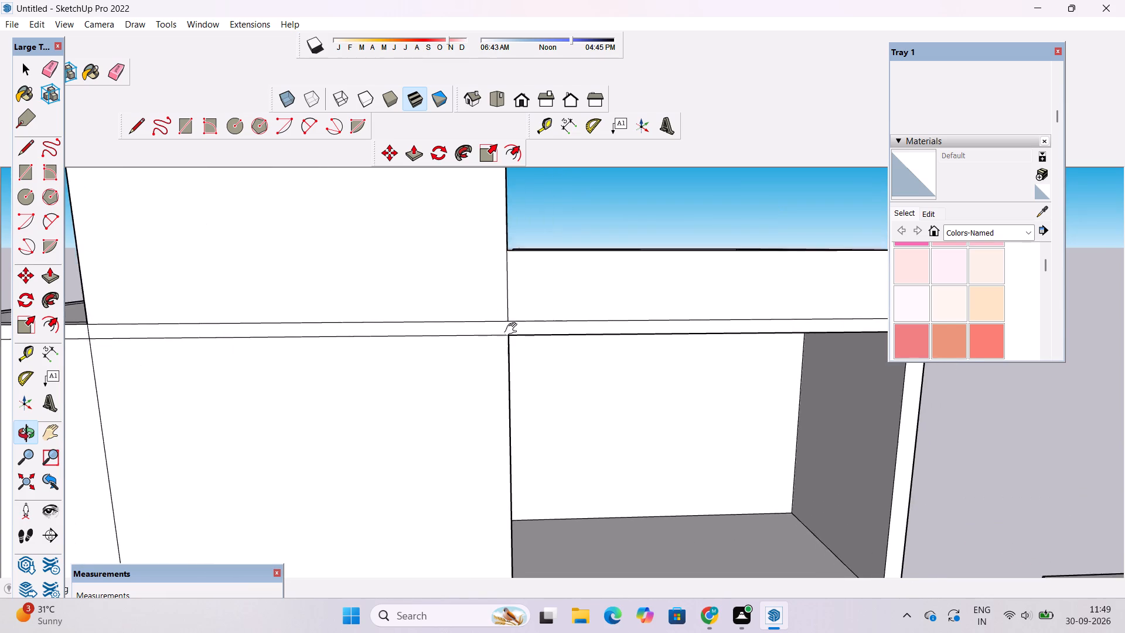
{"action": "scroll", "coordinate": [511, 332], "scroll_direction": "up", "scroll_amount": 6}
{"action": "left_click_drag", "start_coordinate": [510, 333], "coordinate": [507, 295]}
{"action": "left_click_drag", "start_coordinate": [507, 295], "coordinate": [482, 301], "text": "shift"}
{"action": "key", "text": "l"}
{"action": "scroll", "coordinate": [482, 301], "scroll_direction": "up", "scroll_amount": 4}
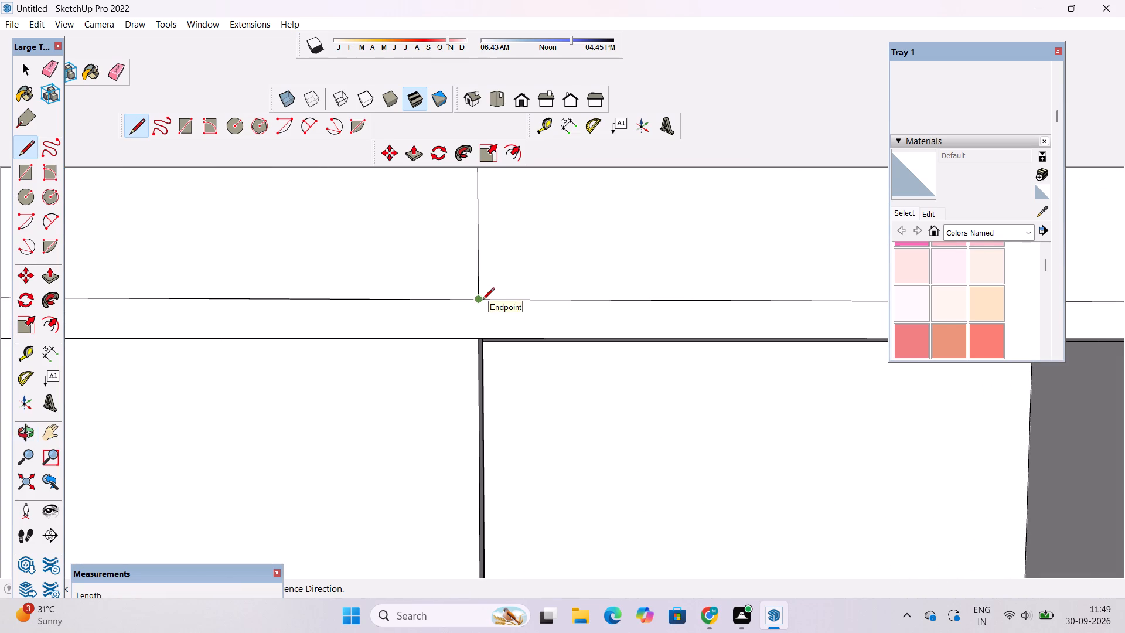
{"action": "left_click", "coordinate": [480, 300]}
{"action": "left_click", "coordinate": [479, 342]}
{"action": "key", "text": "space"}
Examine the front facade's raised wall, parapet and division lines at close range and as a whole.
{"action": "type", "text": "o"}
{"action": "scroll", "coordinate": [478, 343], "scroll_direction": "down", "scroll_amount": 7}
{"action": "left_click", "coordinate": [572, 308]}
{"action": "left_click_drag", "start_coordinate": [576, 308], "coordinate": [633, 300]}
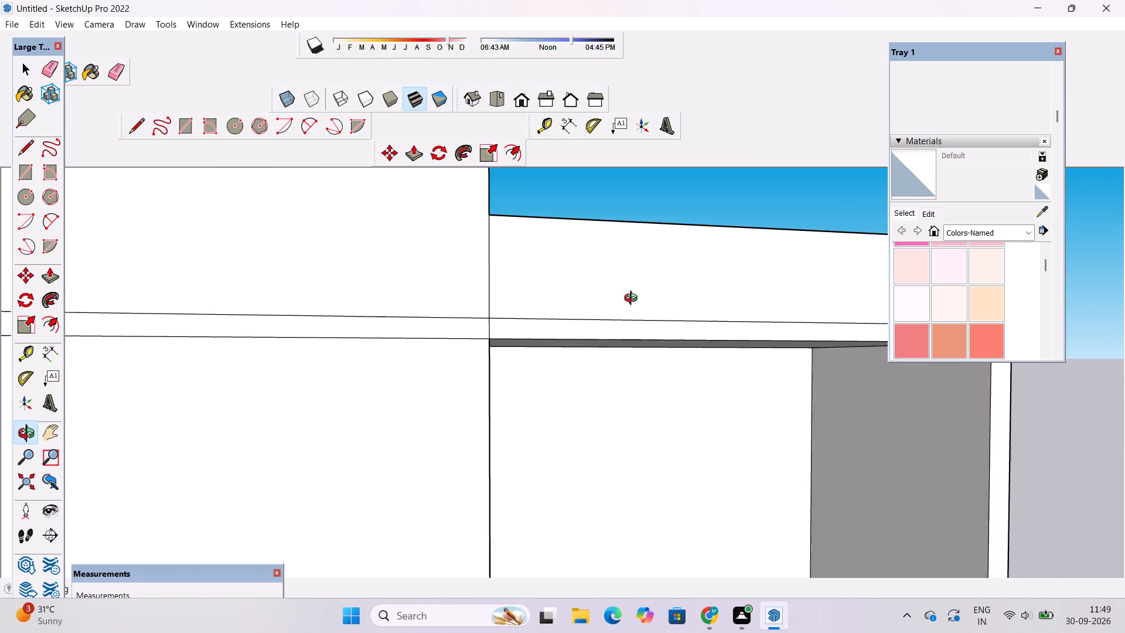
{"action": "left_click_drag", "start_coordinate": [633, 300], "coordinate": [639, 303]}
{"action": "scroll", "coordinate": [639, 303], "scroll_direction": "down", "scroll_amount": 7}
{"action": "scroll", "coordinate": [639, 303], "scroll_direction": "up", "scroll_amount": 1}
{"action": "scroll", "coordinate": [639, 303], "scroll_direction": "down", "scroll_amount": 5}
{"action": "left_click_drag", "start_coordinate": [639, 314], "coordinate": [598, 331]}
{"action": "double_click", "coordinate": [598, 331]}
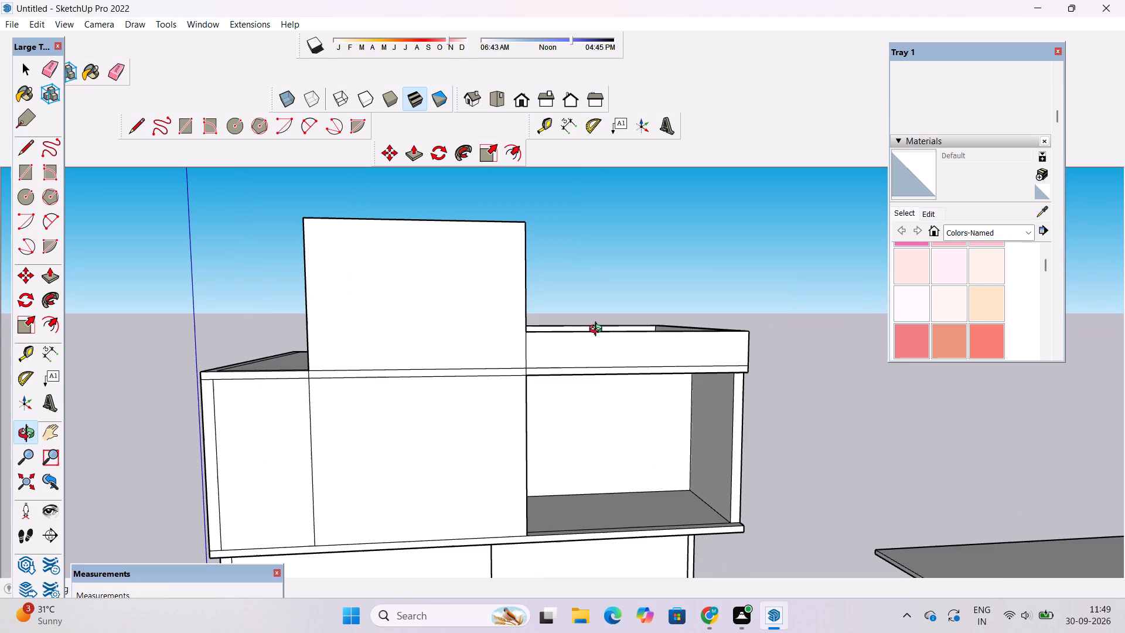
{"action": "scroll", "coordinate": [598, 329], "scroll_direction": "down", "scroll_amount": 5}
{"action": "left_click_drag", "start_coordinate": [610, 329], "coordinate": [572, 348]}
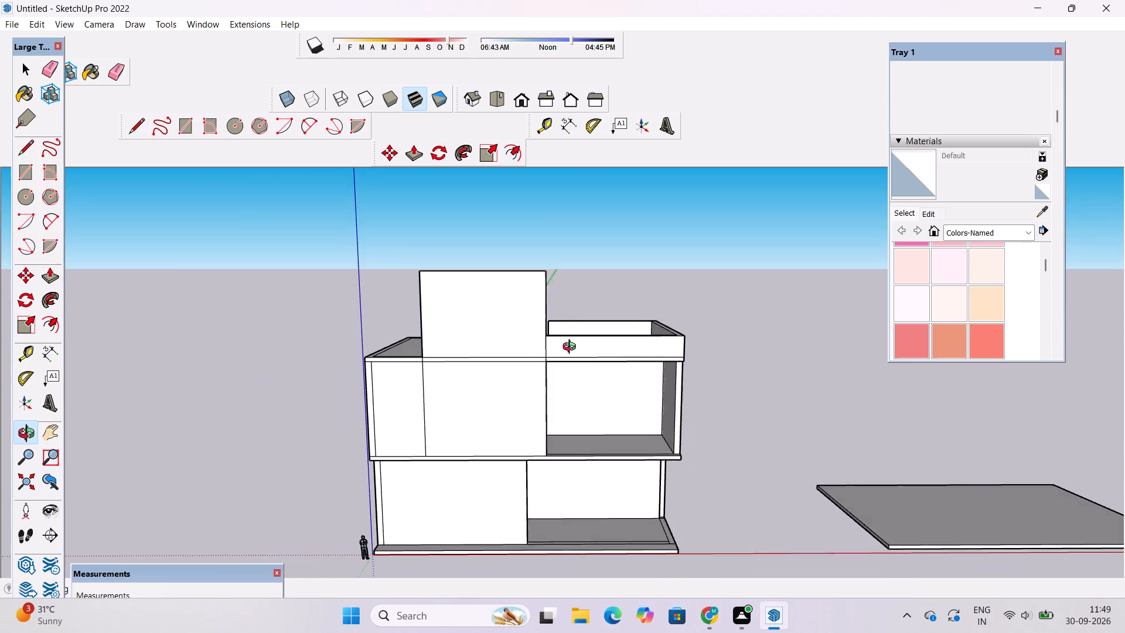
{"action": "left_click_drag", "start_coordinate": [572, 348], "coordinate": [567, 349]}
{"action": "scroll", "coordinate": [490, 397], "scroll_direction": "up", "scroll_amount": 3}
{"action": "left_click_drag", "start_coordinate": [484, 396], "coordinate": [578, 376], "text": "shift"}
{"action": "scroll", "coordinate": [582, 360], "scroll_direction": "up", "scroll_amount": 4}
{"action": "left_click_drag", "start_coordinate": [585, 338], "coordinate": [543, 338], "text": "shift"}
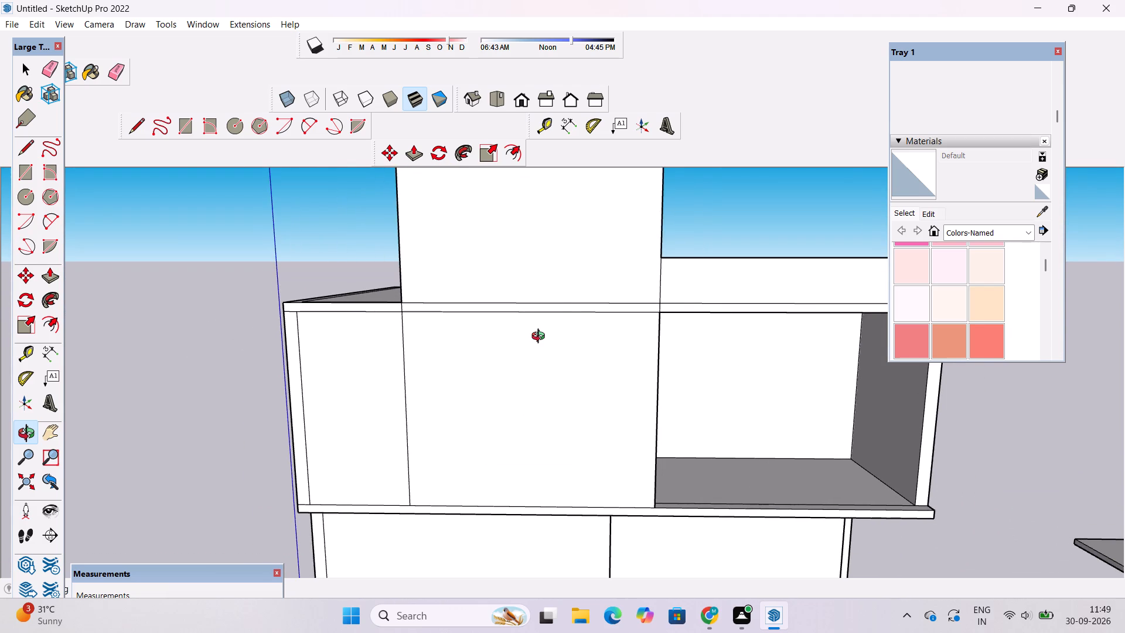
{"action": "scroll", "coordinate": [541, 338], "scroll_direction": "down", "scroll_amount": 2}
{"action": "left_click_drag", "start_coordinate": [540, 337], "coordinate": [537, 320], "text": "shift"}
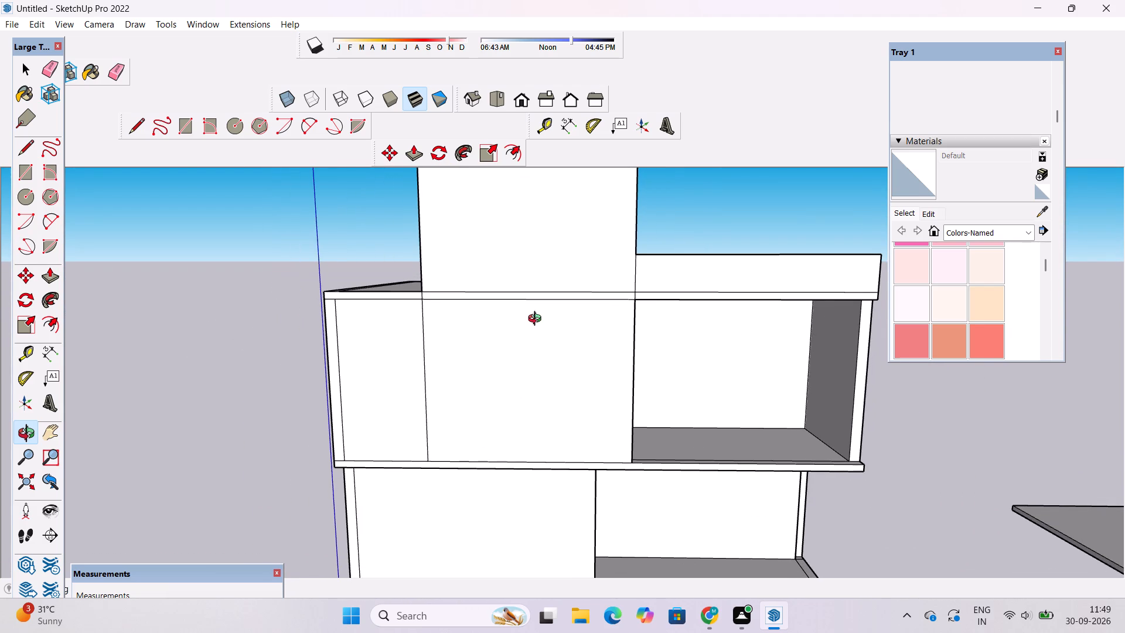
{"action": "scroll", "coordinate": [537, 320], "scroll_direction": "down", "scroll_amount": 4}
{"action": "scroll", "coordinate": [579, 363], "scroll_direction": "up", "scroll_amount": 4}
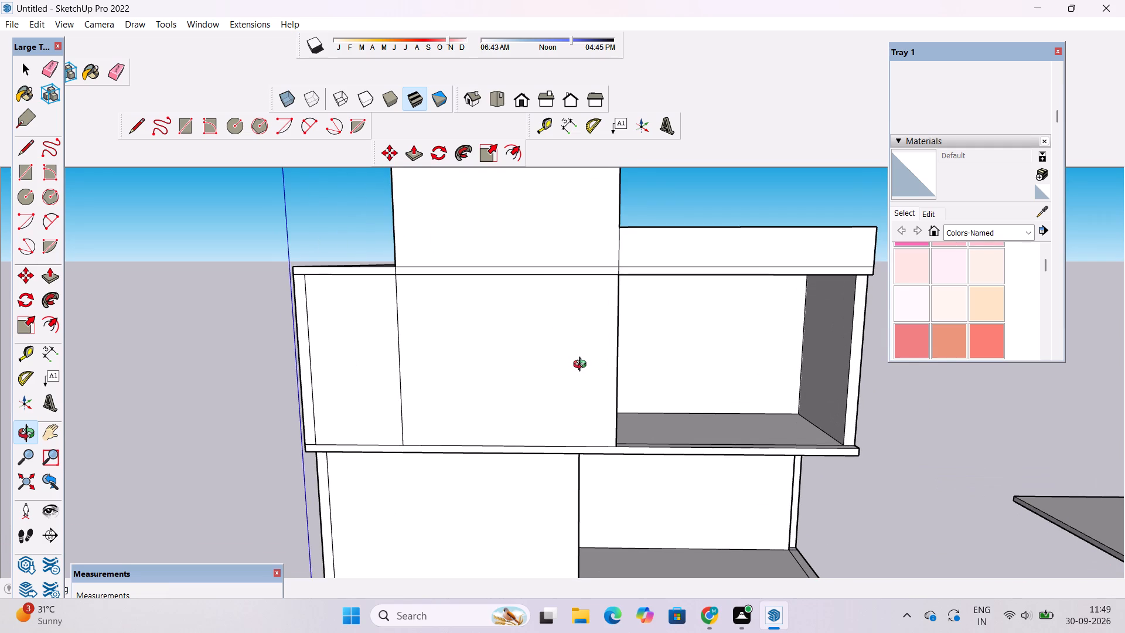
{"action": "scroll", "coordinate": [582, 369], "scroll_direction": "down", "scroll_amount": 7}
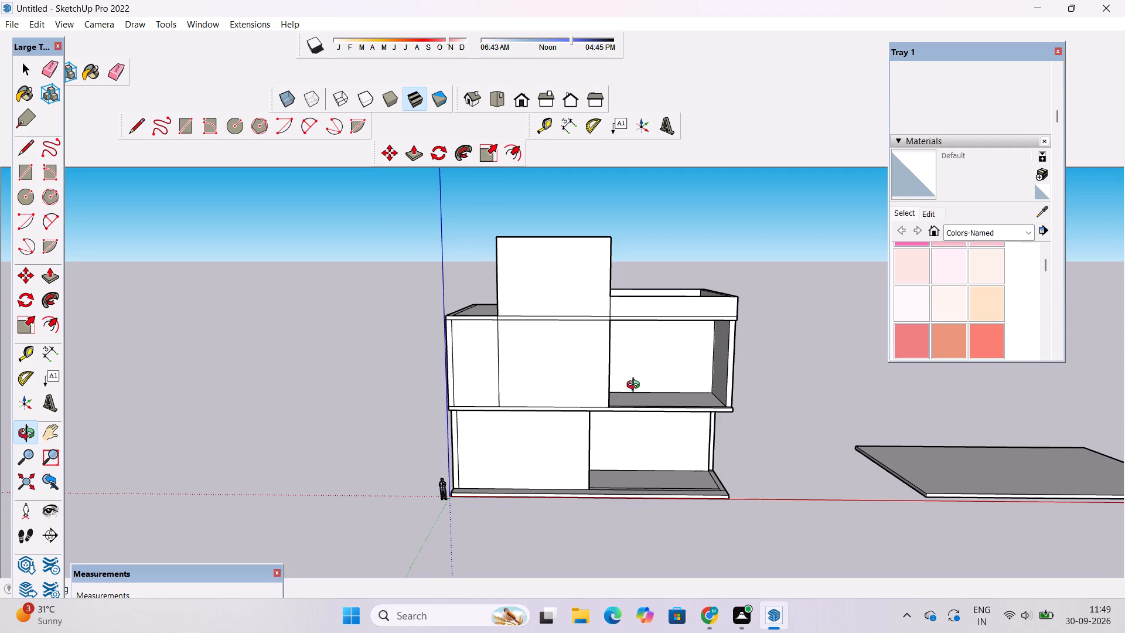
{"action": "scroll", "coordinate": [636, 386], "scroll_direction": "up", "scroll_amount": 2}
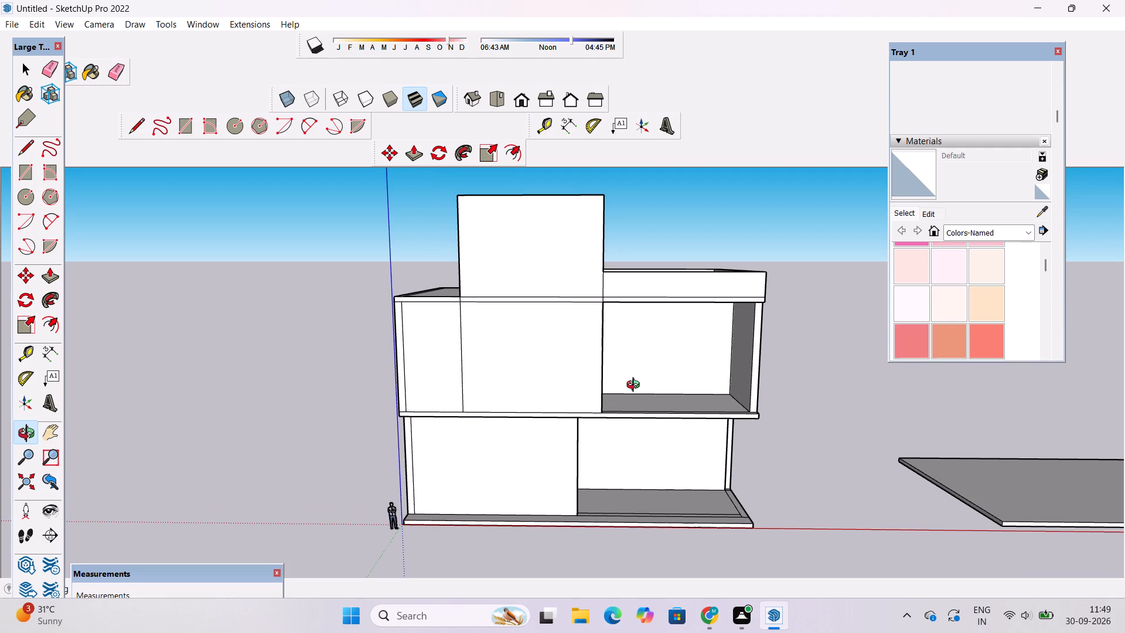
{"action": "scroll", "coordinate": [636, 386], "scroll_direction": "down", "scroll_amount": 4}
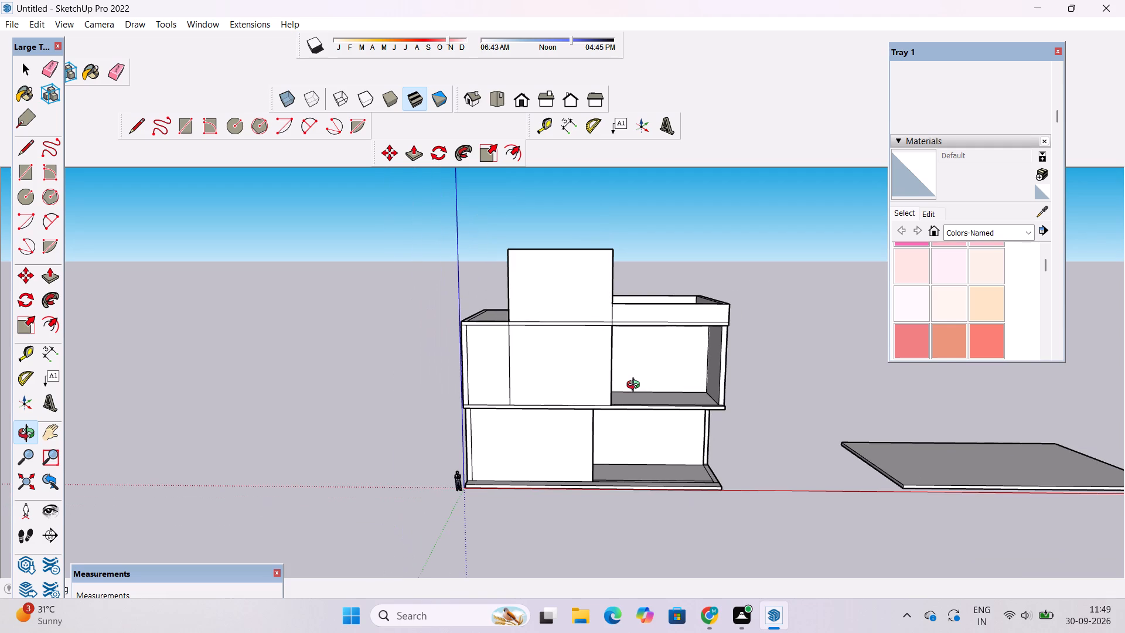
{"action": "scroll", "coordinate": [635, 386], "scroll_direction": "down", "scroll_amount": 5}
{"action": "scroll", "coordinate": [677, 401], "scroll_direction": "up", "scroll_amount": 4}
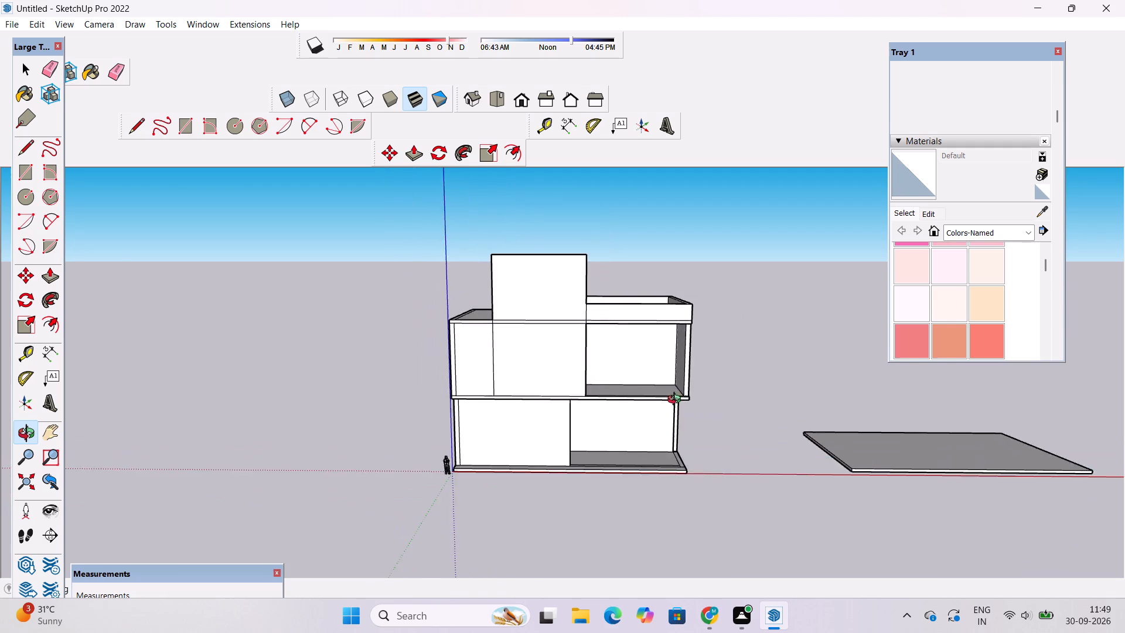
{"action": "scroll", "coordinate": [677, 401], "scroll_direction": "up", "scroll_amount": 11}
{"action": "scroll", "coordinate": [696, 431], "scroll_direction": "down", "scroll_amount": 5}
{"action": "scroll", "coordinate": [696, 434], "scroll_direction": "up", "scroll_amount": 5}
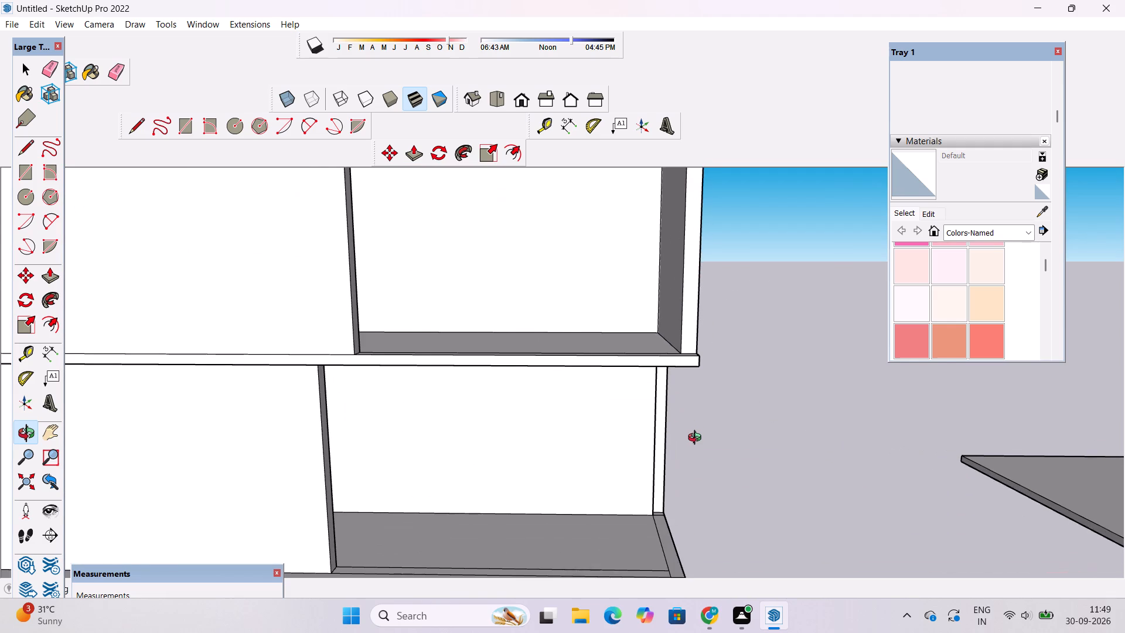
Examine the open front bays, floor slabs and partition walls of both storeys from below, above and the side.
{"action": "left_click_drag", "start_coordinate": [697, 439], "coordinate": [629, 443]}
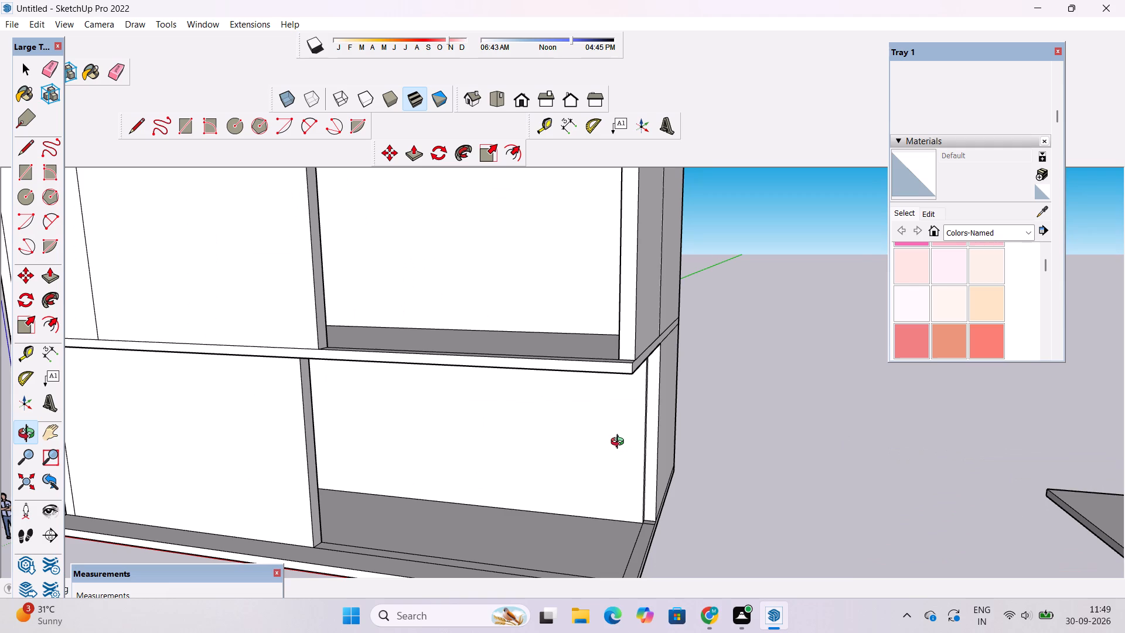
{"action": "scroll", "coordinate": [644, 422], "scroll_direction": "down", "scroll_amount": 3}
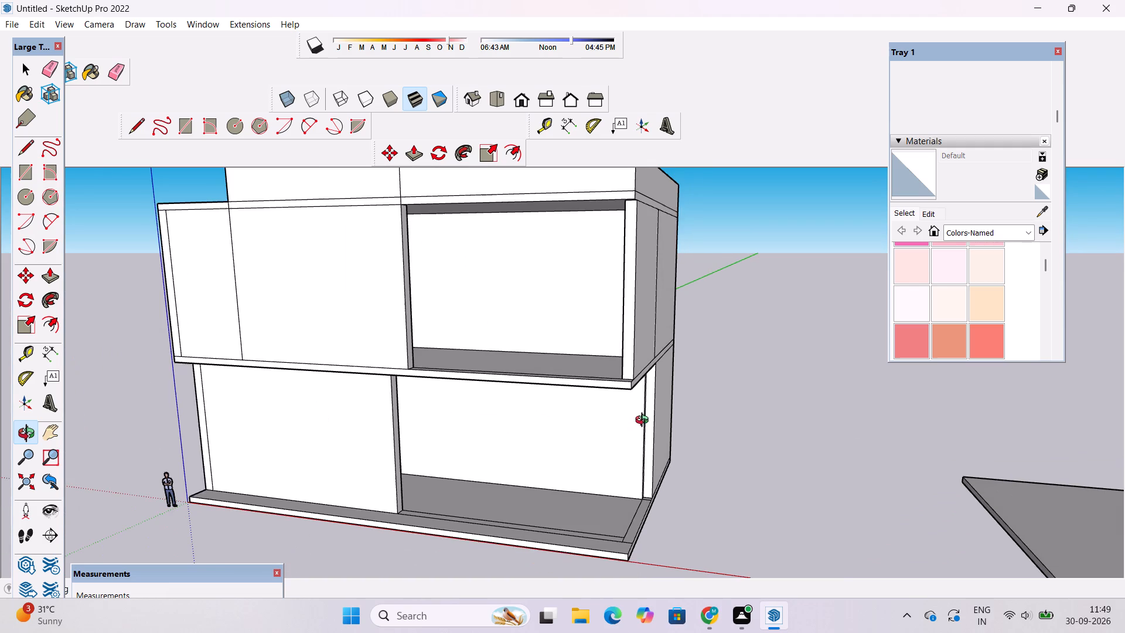
{"action": "left_click_drag", "start_coordinate": [645, 427], "coordinate": [834, 376], "text": "shift"}
{"action": "scroll", "coordinate": [792, 387], "scroll_direction": "up", "scroll_amount": 3}
{"action": "left_click_drag", "start_coordinate": [769, 395], "coordinate": [785, 402]}
{"action": "scroll", "coordinate": [696, 391], "scroll_direction": "down", "scroll_amount": 7}
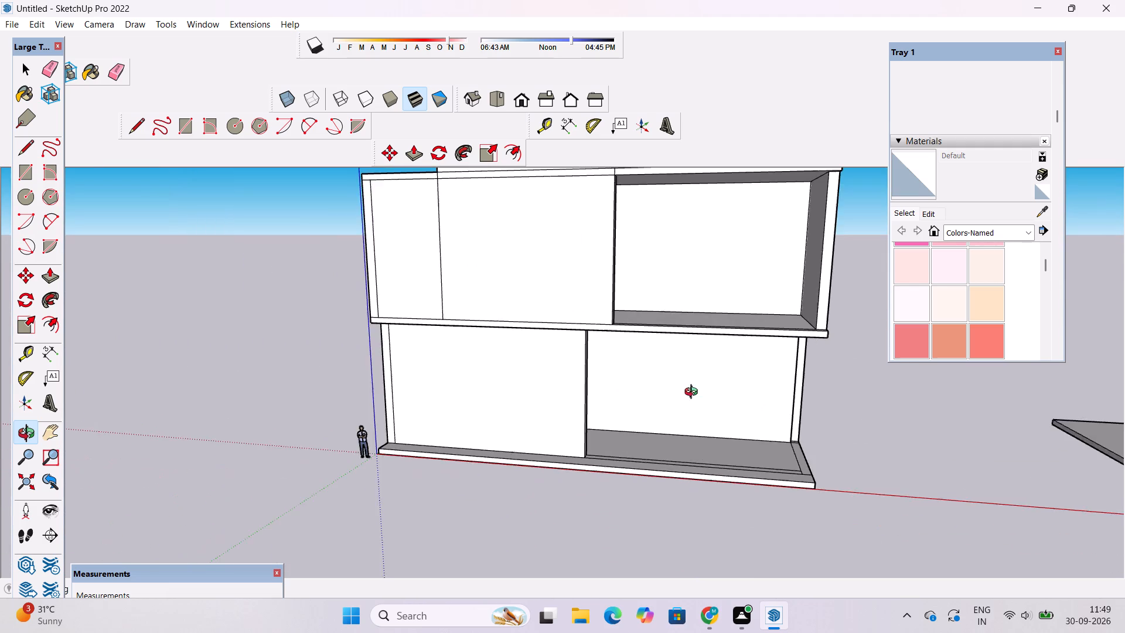
{"action": "left_click_drag", "start_coordinate": [689, 380], "coordinate": [582, 440], "text": "shift"}
{"action": "left_click_drag", "start_coordinate": [580, 443], "coordinate": [730, 372]}
{"action": "left_click_drag", "start_coordinate": [688, 390], "coordinate": [705, 328], "text": "shift"}
{"action": "left_click_drag", "start_coordinate": [695, 331], "coordinate": [658, 366], "text": "shift"}
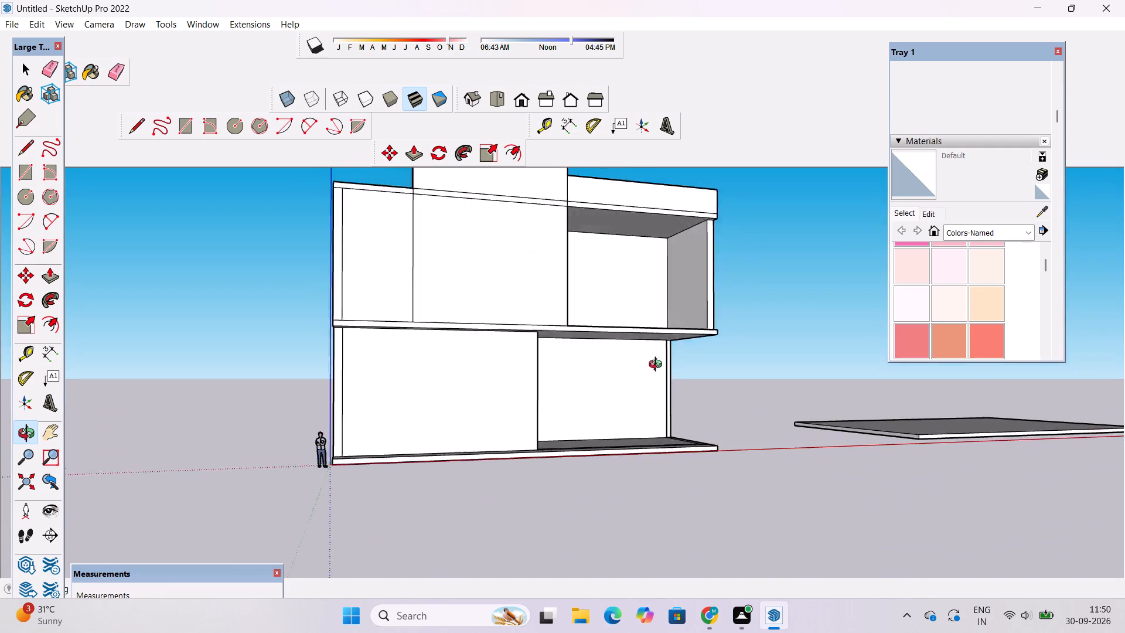
{"action": "left_click_drag", "start_coordinate": [658, 366], "coordinate": [594, 437], "text": "shift"}
{"action": "scroll", "coordinate": [560, 314], "scroll_direction": "up", "scroll_amount": 2}
{"action": "left_click_drag", "start_coordinate": [563, 310], "coordinate": [545, 346]}
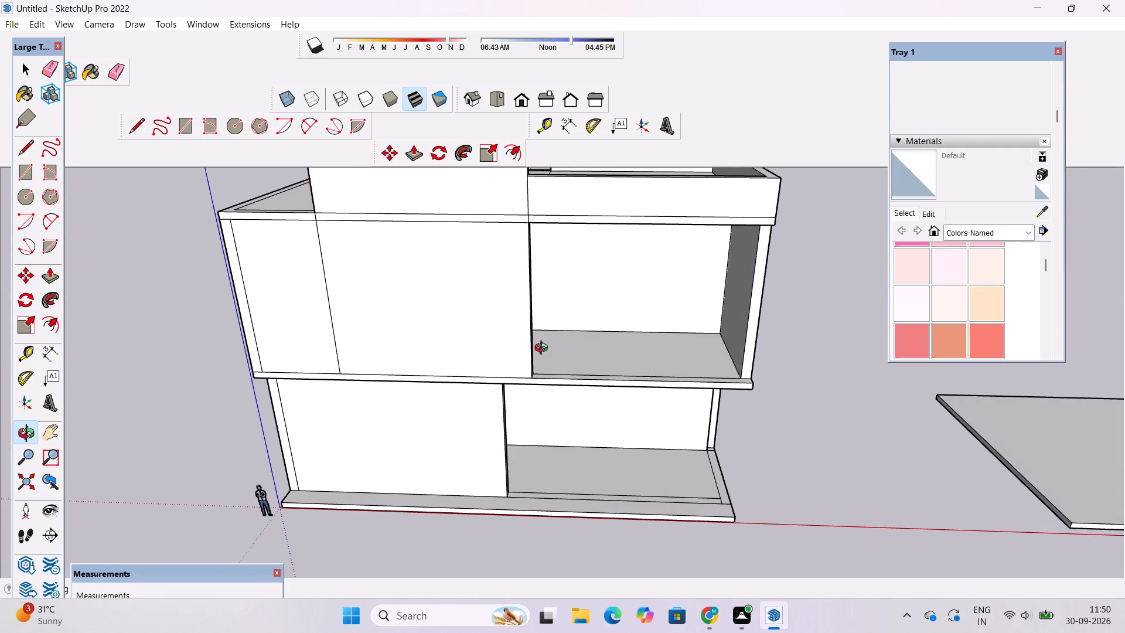
{"action": "scroll", "coordinate": [541, 356], "scroll_direction": "down", "scroll_amount": 2}
{"action": "left_click_drag", "start_coordinate": [541, 356], "coordinate": [588, 341], "text": "shift"}
{"action": "scroll", "coordinate": [589, 341], "scroll_direction": "up", "scroll_amount": 3}
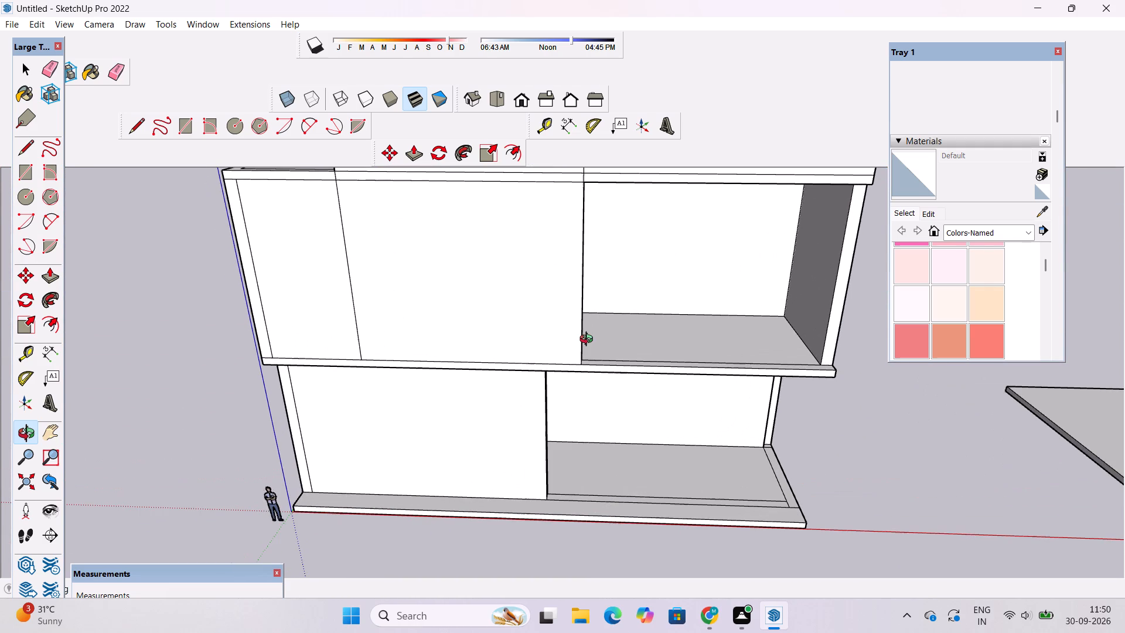
{"action": "left_click_drag", "start_coordinate": [582, 332], "coordinate": [507, 400], "text": "shift"}
{"action": "scroll", "coordinate": [504, 395], "scroll_direction": "down", "scroll_amount": 7}
{"action": "left_click_drag", "start_coordinate": [510, 396], "coordinate": [561, 336]}
{"action": "left_click_drag", "start_coordinate": [562, 336], "coordinate": [515, 363], "text": "shift"}
{"action": "left_click_drag", "start_coordinate": [514, 373], "coordinate": [447, 383]}
{"action": "scroll", "coordinate": [451, 370], "scroll_direction": "up", "scroll_amount": 4}
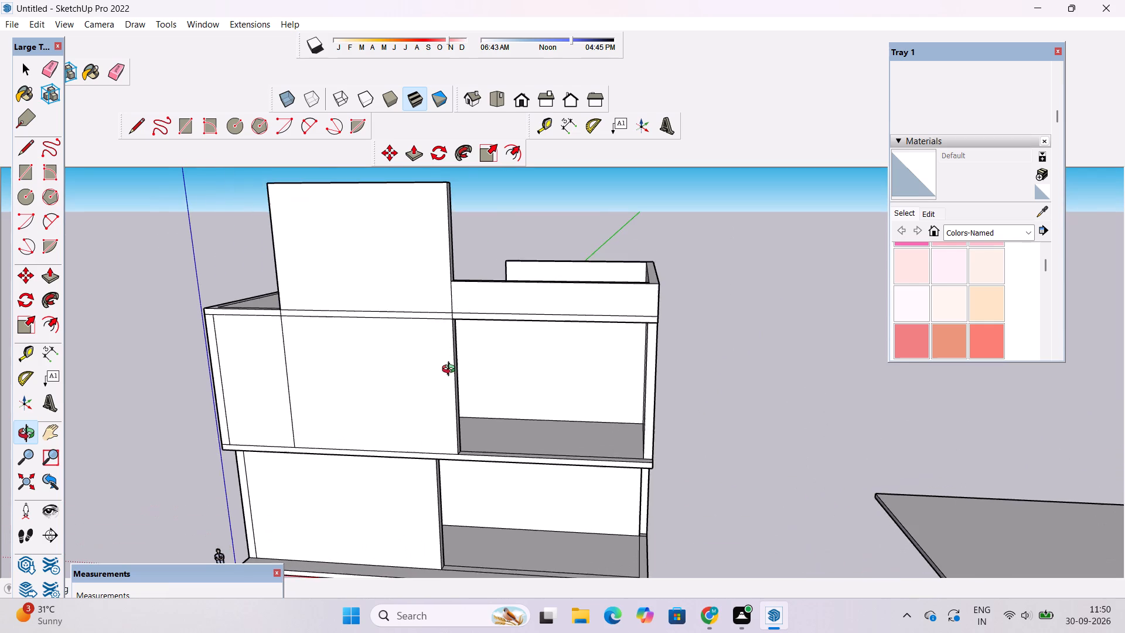
Place a vertical guide on the upper front wall, offset 3' from the wall edge beside the open bay.
{"action": "scroll", "coordinate": [451, 370], "scroll_direction": "up", "scroll_amount": 1}
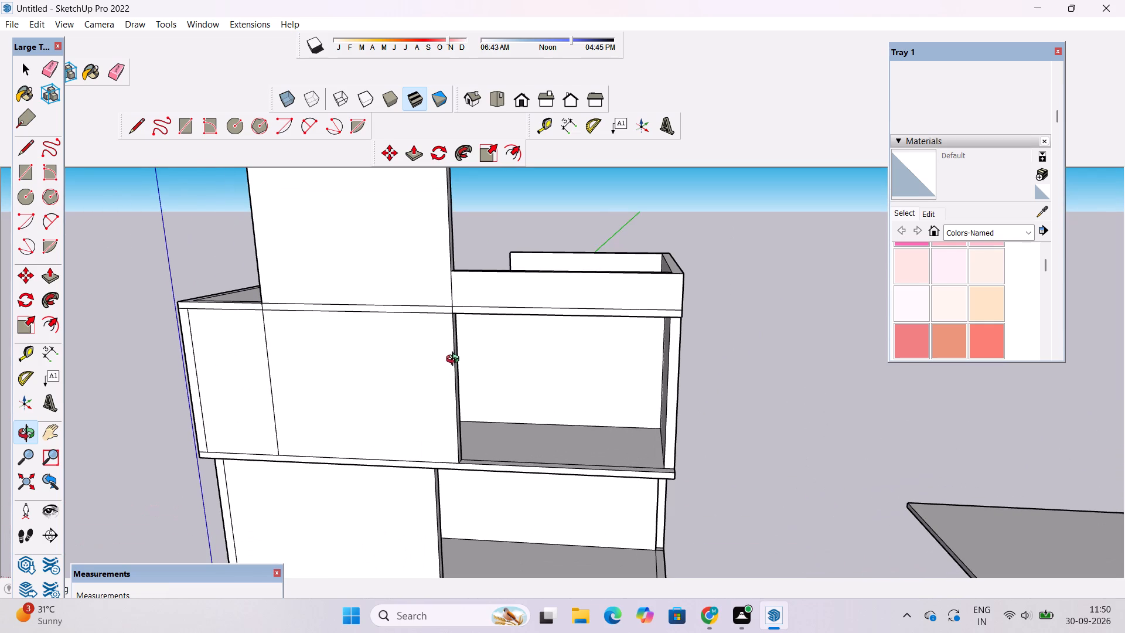
{"action": "key", "text": "t"}
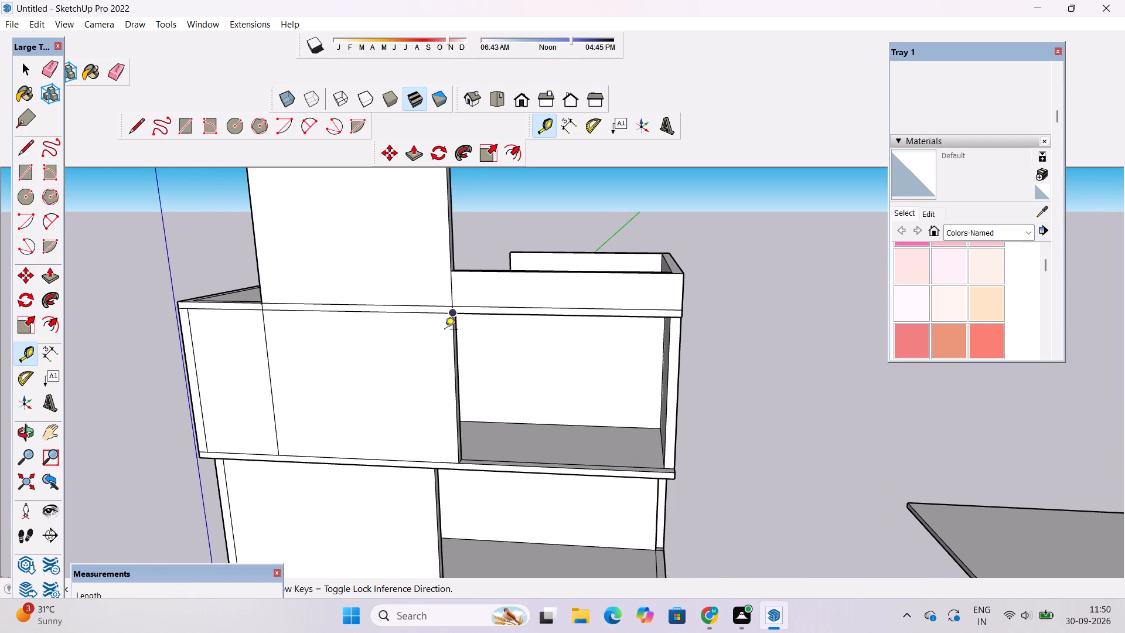
{"action": "scroll", "coordinate": [445, 331], "scroll_direction": "up", "scroll_amount": 3}
{"action": "scroll", "coordinate": [444, 339], "scroll_direction": "down", "scroll_amount": 5}
{"action": "scroll", "coordinate": [477, 326], "scroll_direction": "up", "scroll_amount": 3}
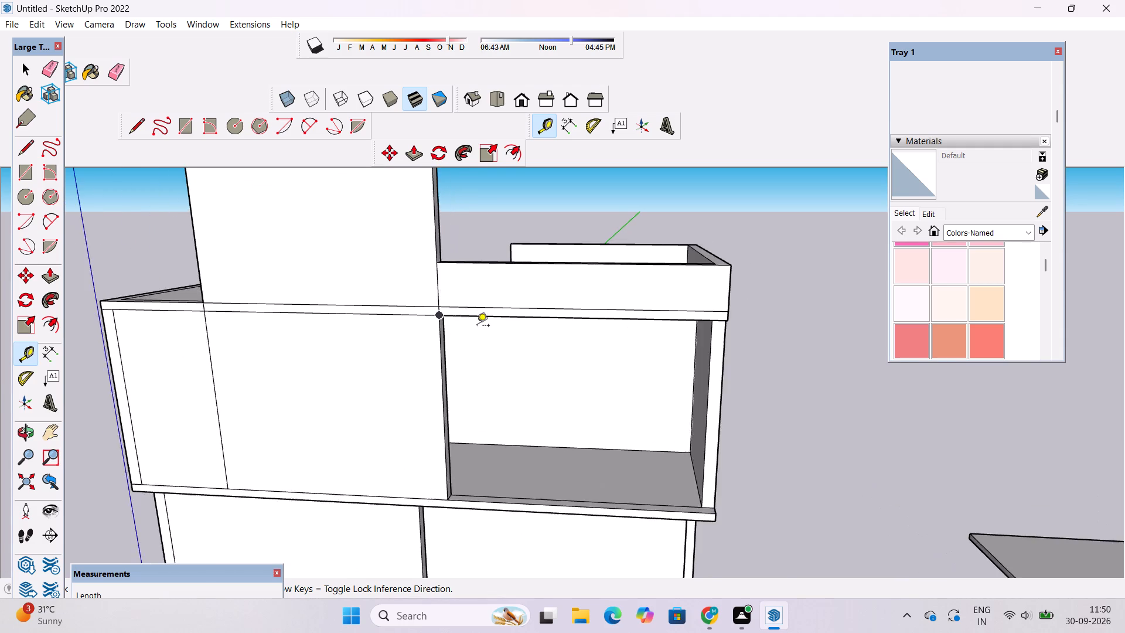
{"action": "scroll", "coordinate": [477, 326], "scroll_direction": "up", "scroll_amount": 2}
{"action": "scroll", "coordinate": [478, 326], "scroll_direction": "down", "scroll_amount": 3}
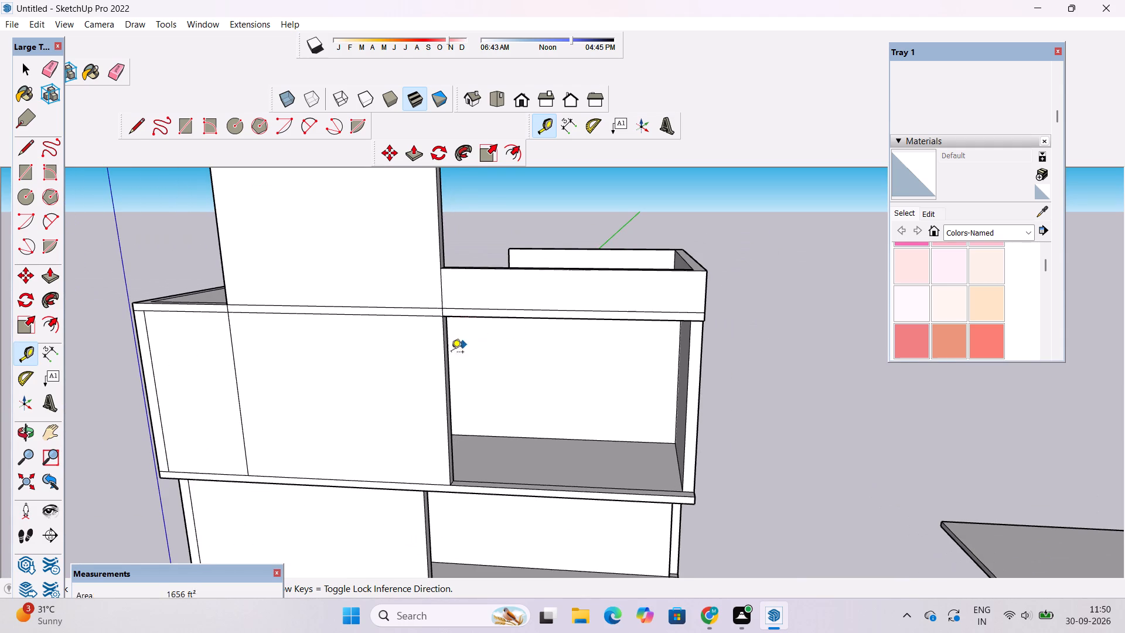
{"action": "left_click", "coordinate": [446, 404]}
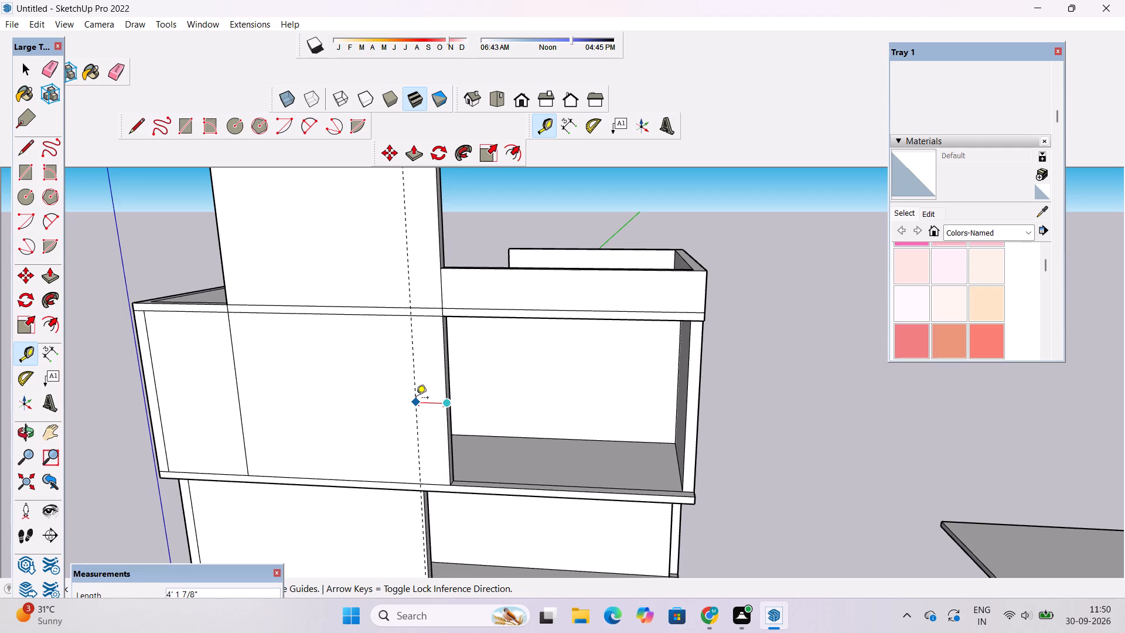
{"action": "type", "text": "3'"}
{"action": "key", "text": "Return"}
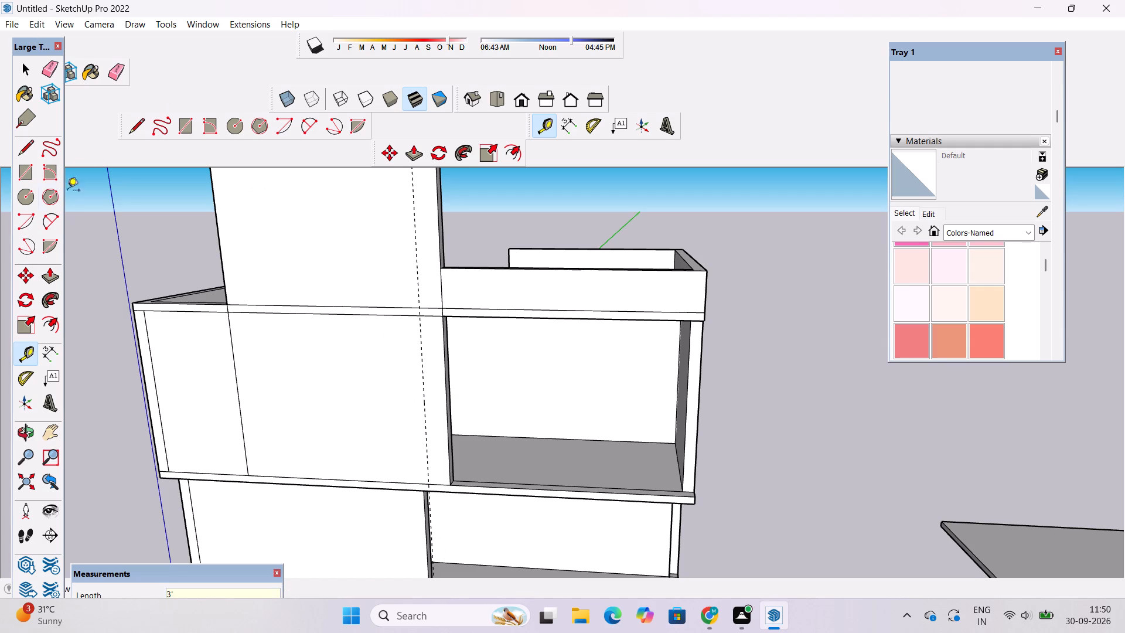
Draw a 24' vertical line along the guide up to the roof slab's top edge, and continue it down across the intermediate slab's edge.
{"action": "left_click", "coordinate": [134, 131]}
{"action": "scroll", "coordinate": [382, 343], "scroll_direction": "down", "scroll_amount": 2}
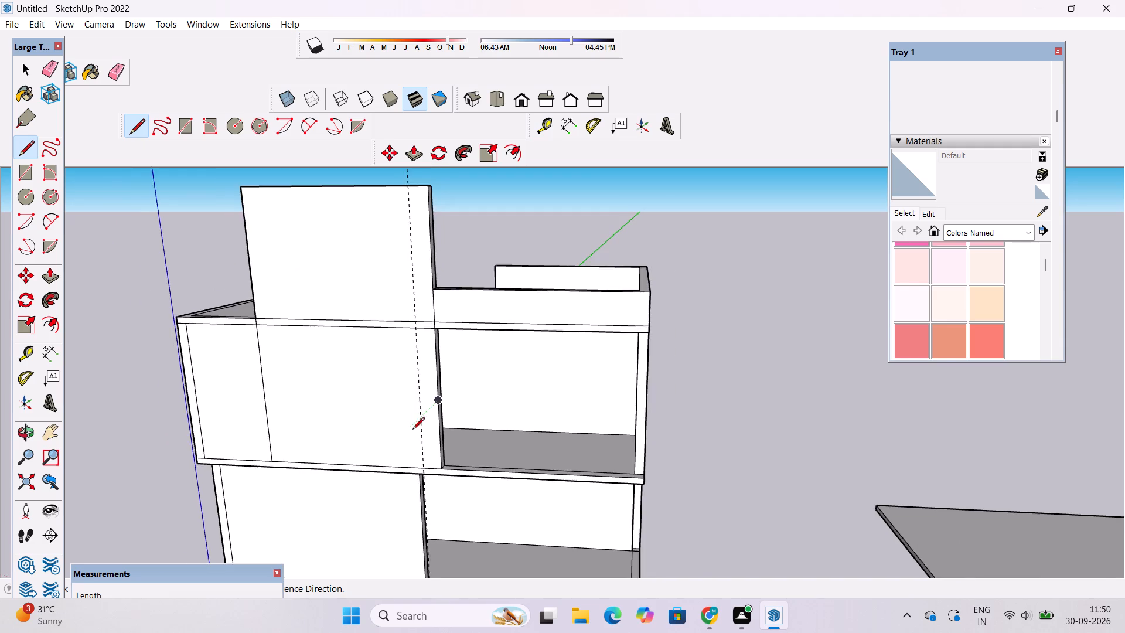
{"action": "scroll", "coordinate": [412, 432], "scroll_direction": "up", "scroll_amount": 5}
{"action": "left_click", "coordinate": [428, 493]}
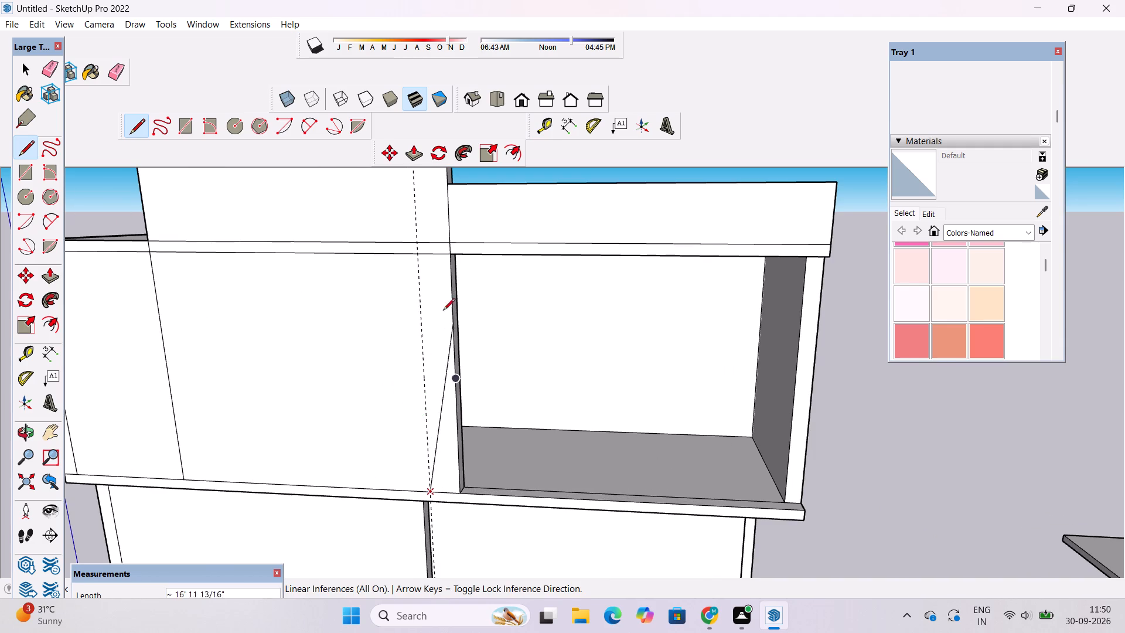
{"action": "left_click", "coordinate": [417, 240]}
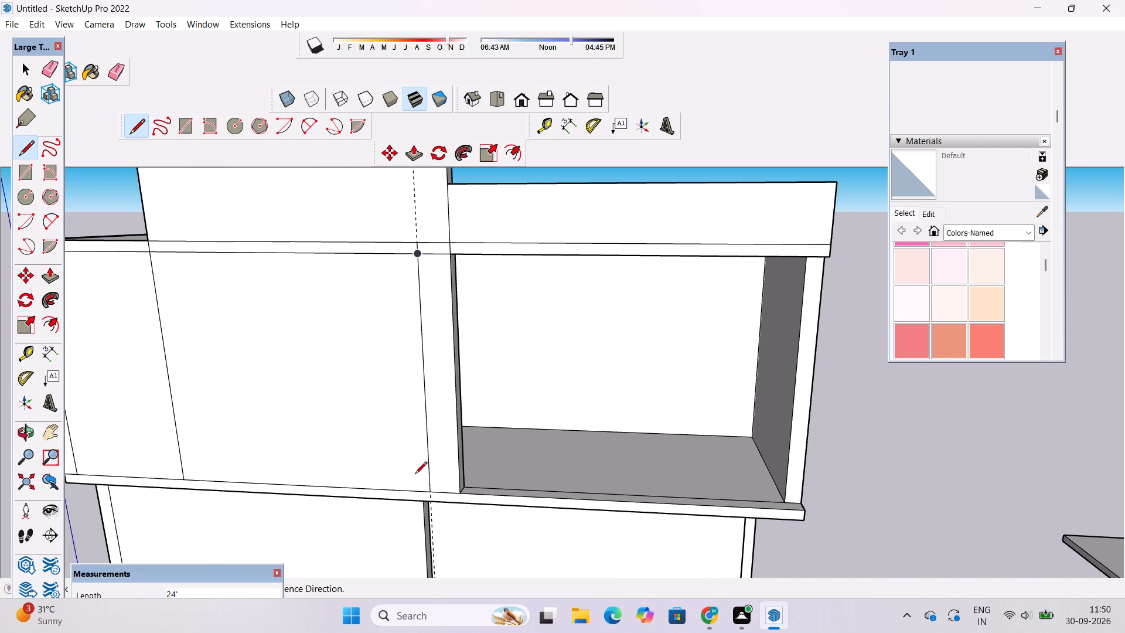
{"action": "scroll", "coordinate": [403, 428], "scroll_direction": "down", "scroll_amount": 6}
{"action": "scroll", "coordinate": [406, 497], "scroll_direction": "up", "scroll_amount": 11}
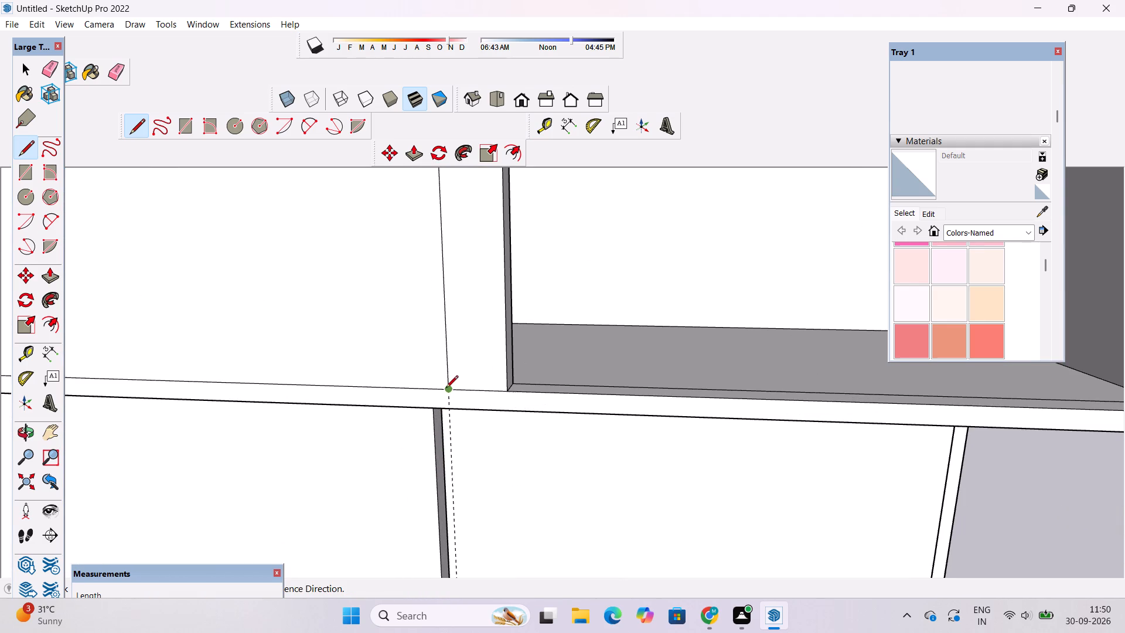
{"action": "left_click", "coordinate": [447, 389]}
{"action": "left_click", "coordinate": [449, 411]}
{"action": "scroll", "coordinate": [432, 418], "scroll_direction": "down", "scroll_amount": 2}
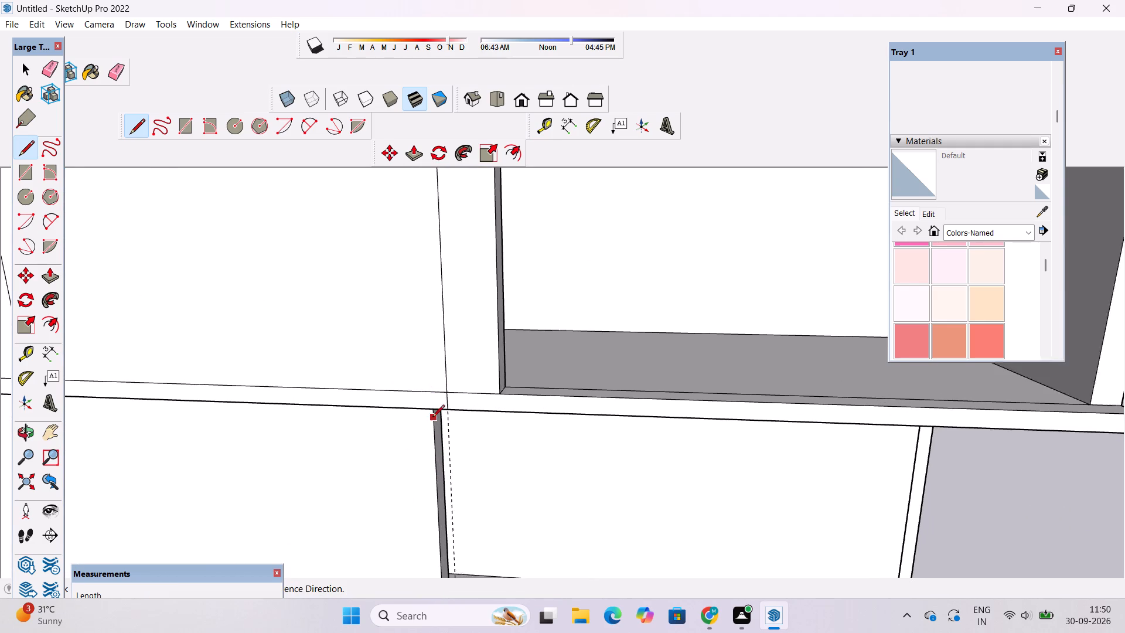
{"action": "scroll", "coordinate": [432, 418], "scroll_direction": "down", "scroll_amount": 2}
Erase the vertical guide line from the front facade.
{"action": "key", "text": "space"}
{"action": "type", "text": "e"}
{"action": "scroll", "coordinate": [432, 419], "scroll_direction": "down", "scroll_amount": 16}
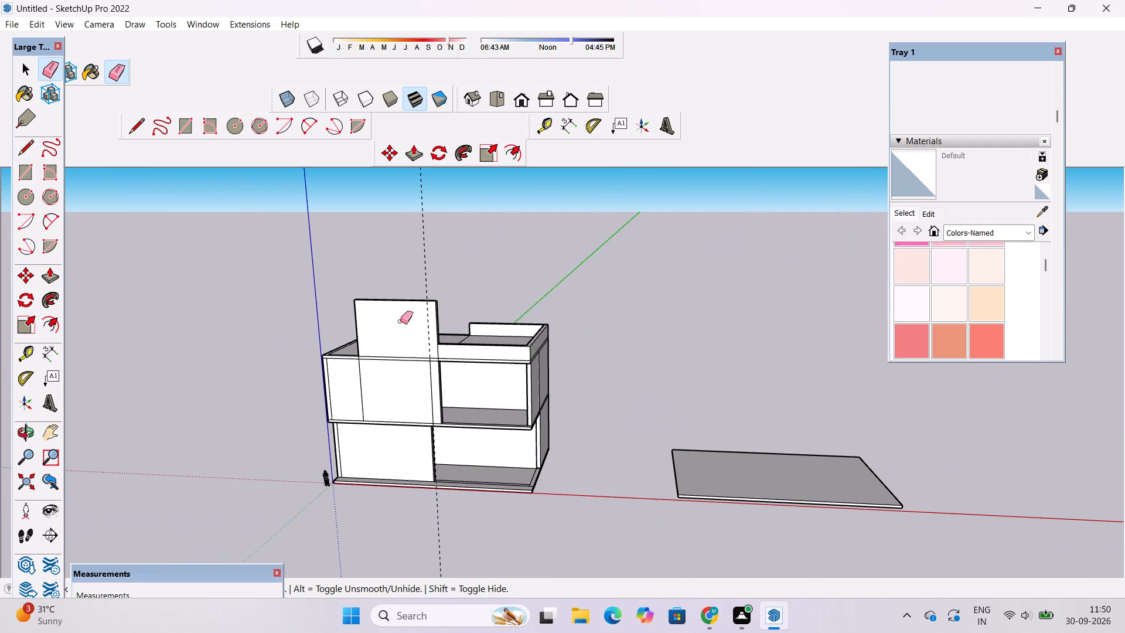
{"action": "left_click_drag", "start_coordinate": [444, 222], "coordinate": [411, 270]}
Examine where the new vertical division line meets the roof slab's front edge beside the upper open bay.
{"action": "key", "text": "o"}
{"action": "scroll", "coordinate": [421, 366], "scroll_direction": "up", "scroll_amount": 5}
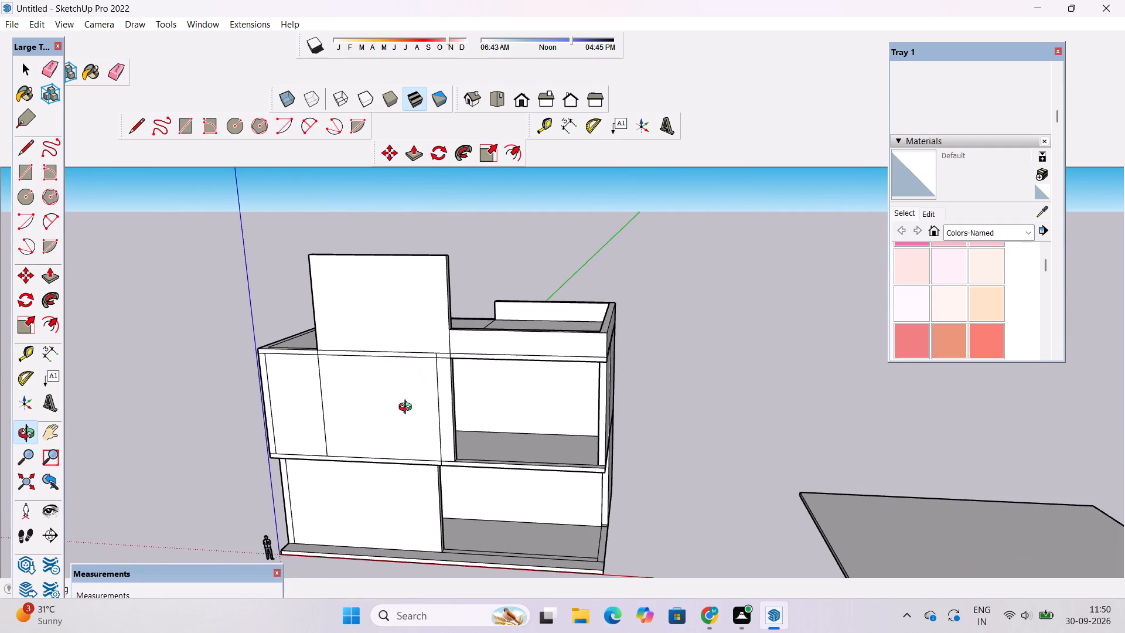
{"action": "left_click_drag", "start_coordinate": [422, 409], "coordinate": [503, 390]}
{"action": "scroll", "coordinate": [493, 367], "scroll_direction": "up", "scroll_amount": 4}
{"action": "left_click", "coordinate": [493, 367], "text": "shift"}
{"action": "left_click_drag", "start_coordinate": [460, 371], "coordinate": [427, 376]}
{"action": "scroll", "coordinate": [437, 367], "scroll_direction": "up", "scroll_amount": 3}
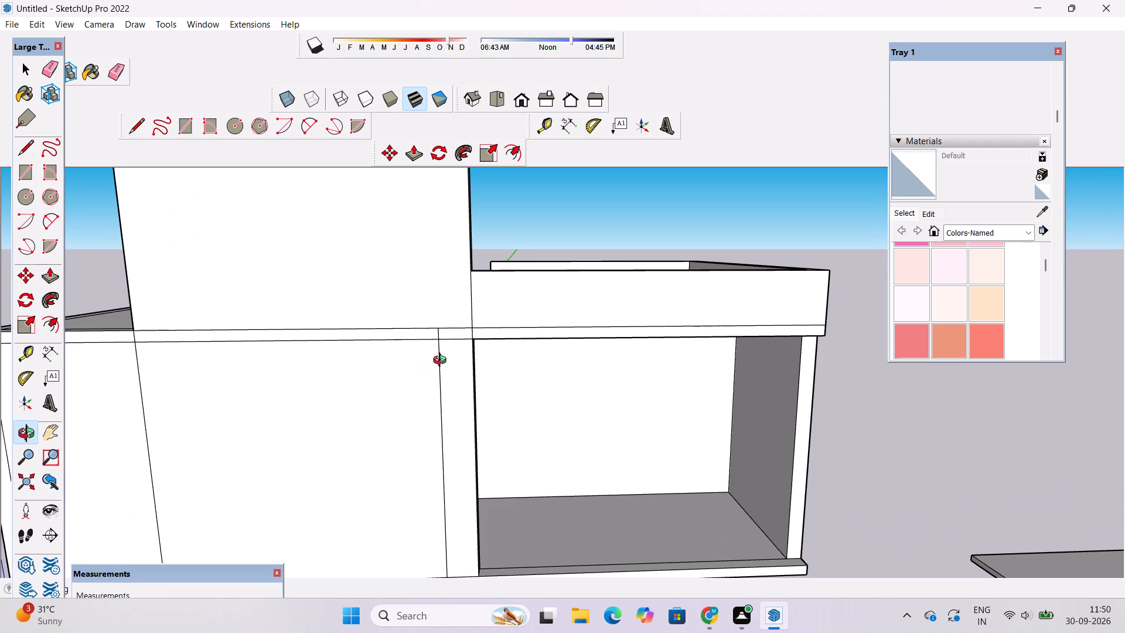
{"action": "scroll", "coordinate": [463, 348], "scroll_direction": "down", "scroll_amount": 3}
{"action": "scroll", "coordinate": [469, 377], "scroll_direction": "up", "scroll_amount": 1}
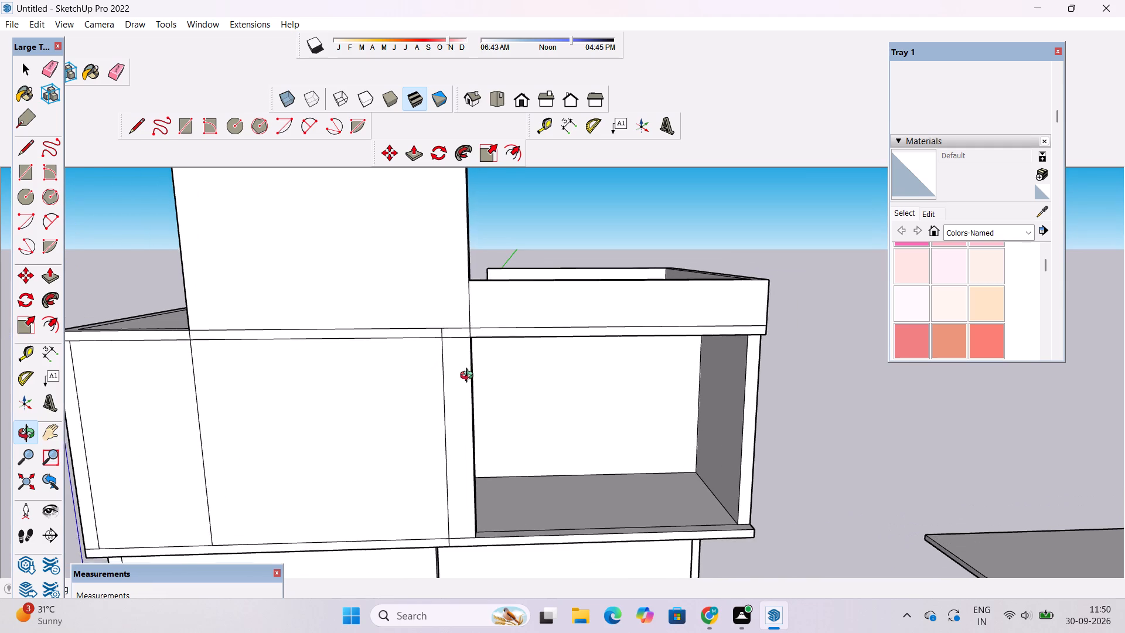
{"action": "scroll", "coordinate": [469, 377], "scroll_direction": "up", "scroll_amount": 1}
{"action": "left_click_drag", "start_coordinate": [468, 377], "coordinate": [458, 327], "text": "shift"}
{"action": "scroll", "coordinate": [452, 304], "scroll_direction": "up", "scroll_amount": 3}
{"action": "left_click_drag", "start_coordinate": [452, 304], "coordinate": [454, 376], "text": "shift"}
{"action": "scroll", "coordinate": [450, 362], "scroll_direction": "up", "scroll_amount": 3}
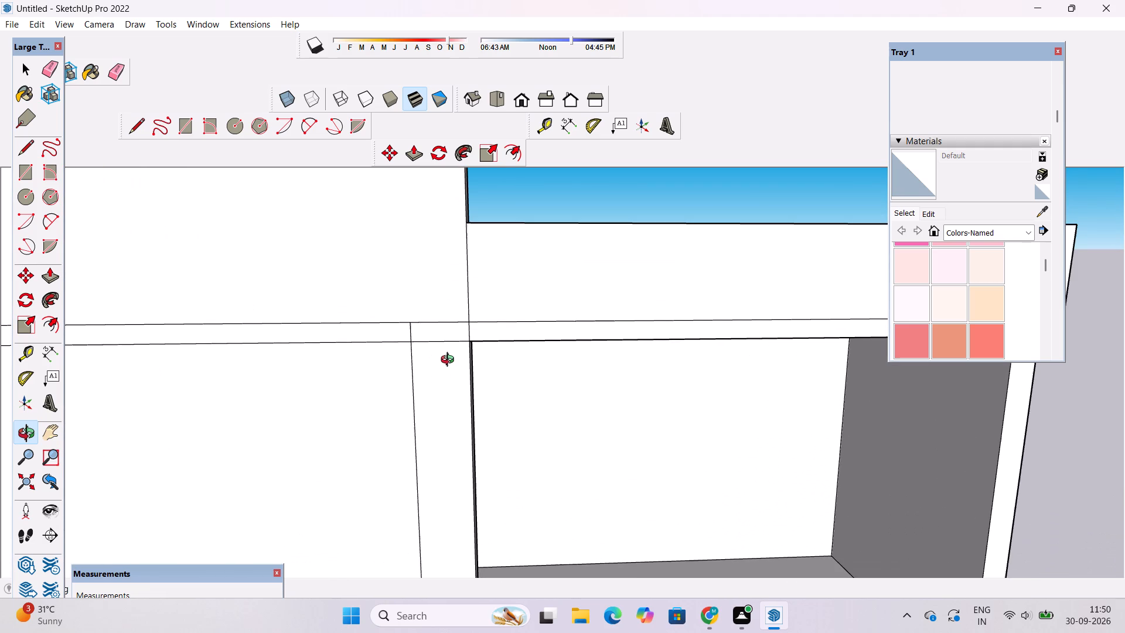
{"action": "left_click_drag", "start_coordinate": [450, 361], "coordinate": [449, 366], "text": "shift"}
{"action": "scroll", "coordinate": [449, 367], "scroll_direction": "down", "scroll_amount": 4}
{"action": "scroll", "coordinate": [449, 367], "scroll_direction": "up", "scroll_amount": 3}
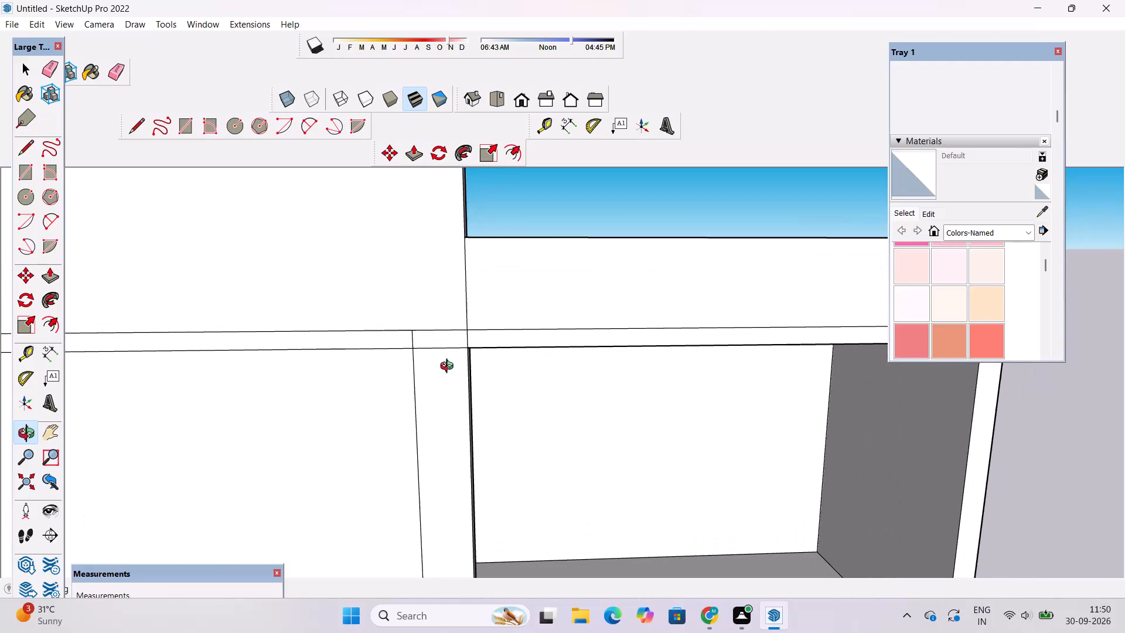
{"action": "scroll", "coordinate": [449, 367], "scroll_direction": "down", "scroll_amount": 6}
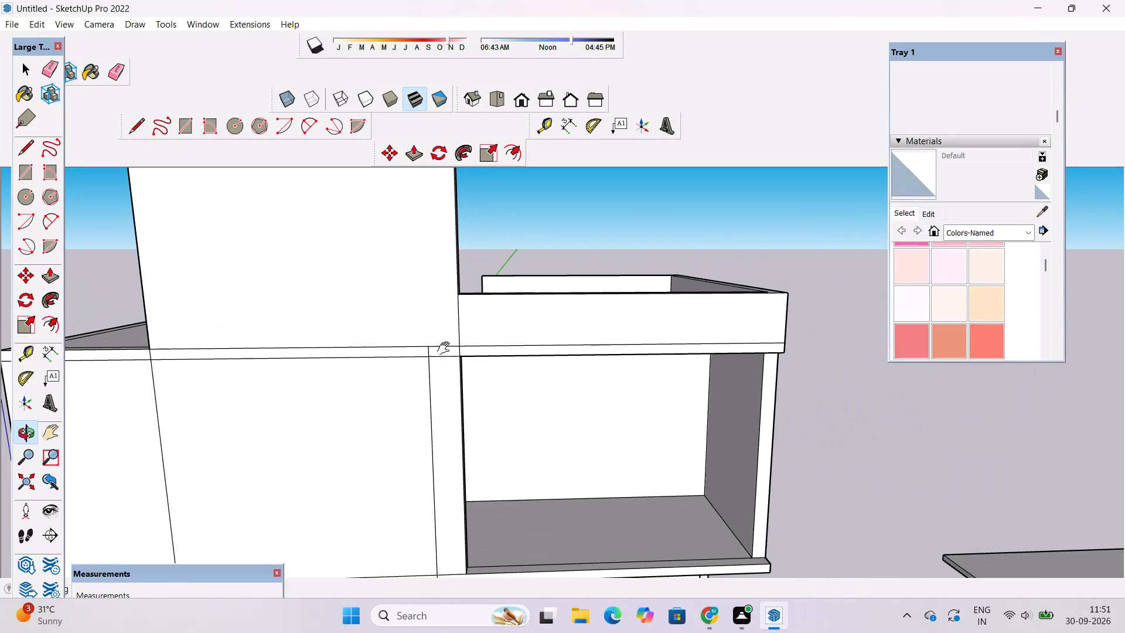
{"action": "left_click", "coordinate": [444, 339], "text": "shift"}
{"action": "left_click_drag", "start_coordinate": [444, 363], "coordinate": [439, 320], "text": "shift"}
{"action": "left_click_drag", "start_coordinate": [439, 319], "coordinate": [438, 328], "text": "shift"}
Erase the short vertical line on the roof slab's front edge and the slab's lower edge line between the bay and the new division.
{"action": "key", "text": "e"}
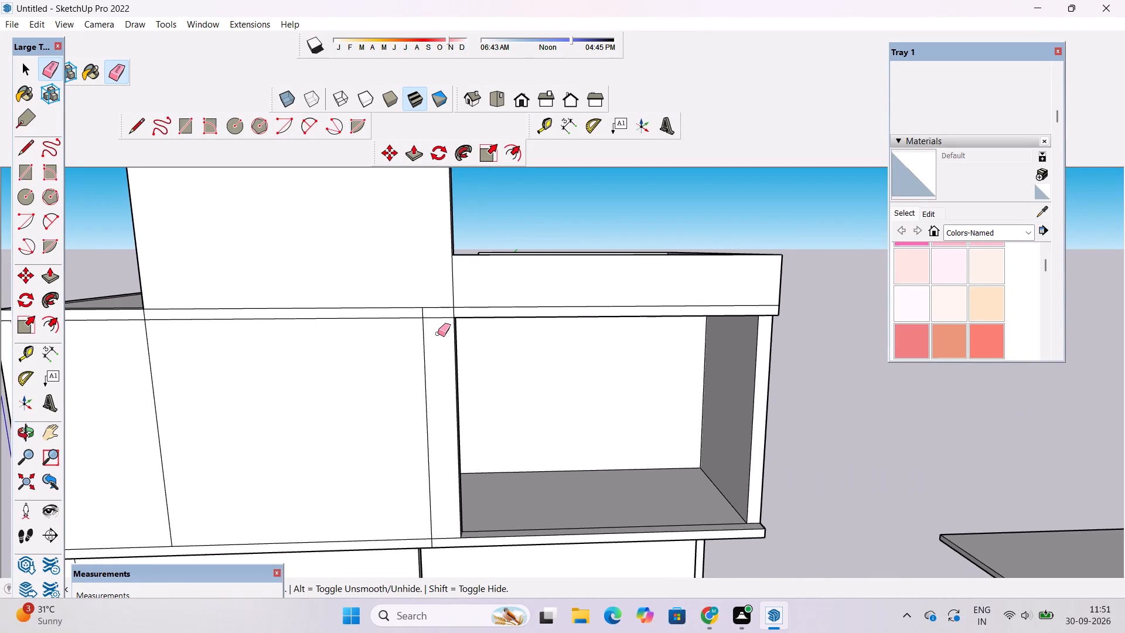
{"action": "scroll", "coordinate": [438, 333], "scroll_direction": "up", "scroll_amount": 4}
{"action": "scroll", "coordinate": [438, 333], "scroll_direction": "down", "scroll_amount": 6}
{"action": "scroll", "coordinate": [440, 338], "scroll_direction": "up", "scroll_amount": 14}
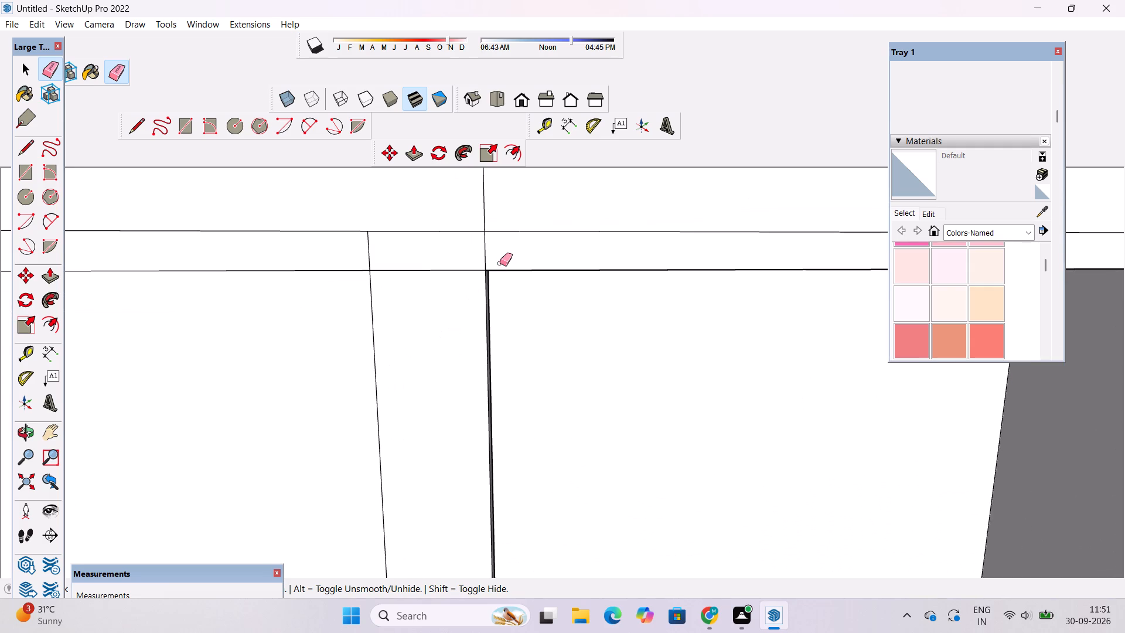
{"action": "left_click_drag", "start_coordinate": [499, 249], "coordinate": [416, 297]}
{"action": "scroll", "coordinate": [414, 298], "scroll_direction": "down", "scroll_amount": 10}
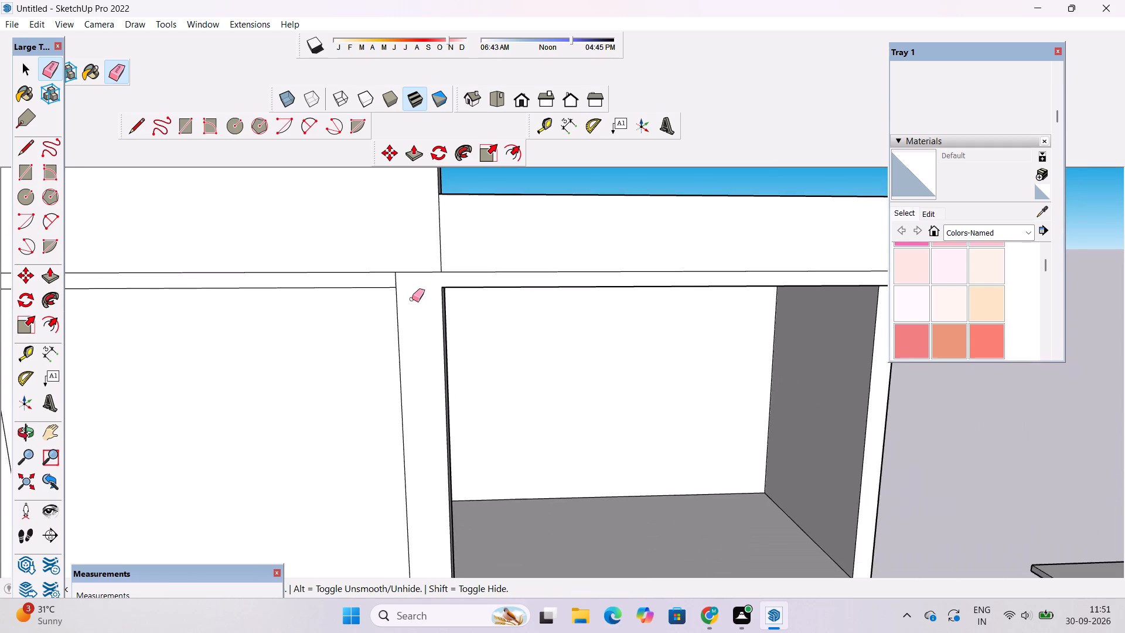
{"action": "scroll", "coordinate": [412, 299], "scroll_direction": "down", "scroll_amount": 11}
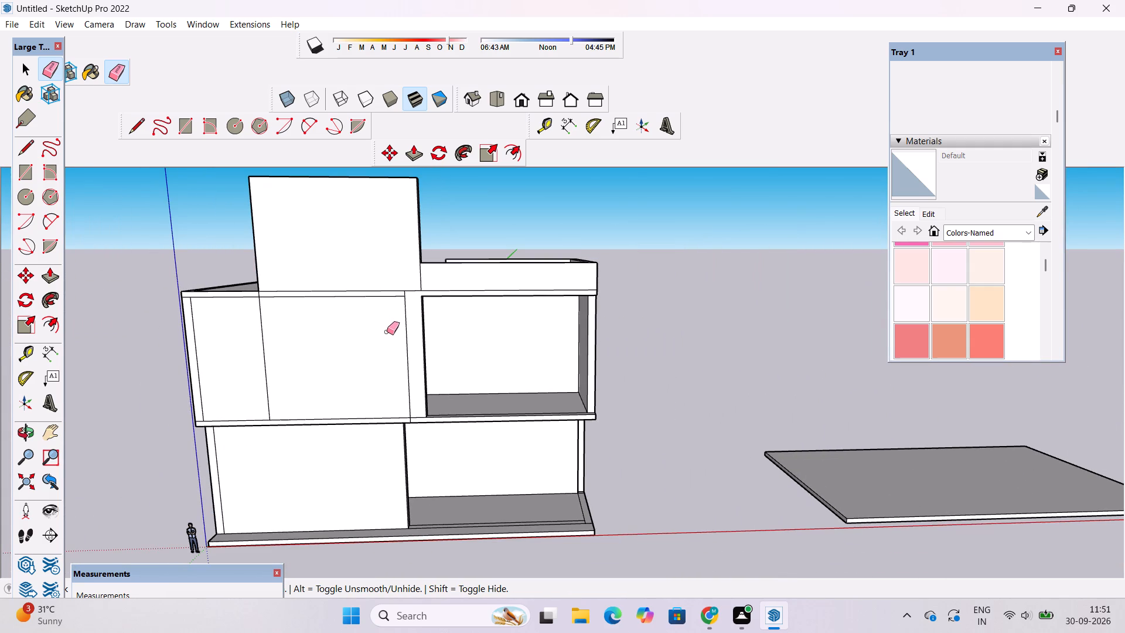
Push the top face of the roof parapet above the open bay down by about 2' 8".
{"action": "key", "text": "o"}
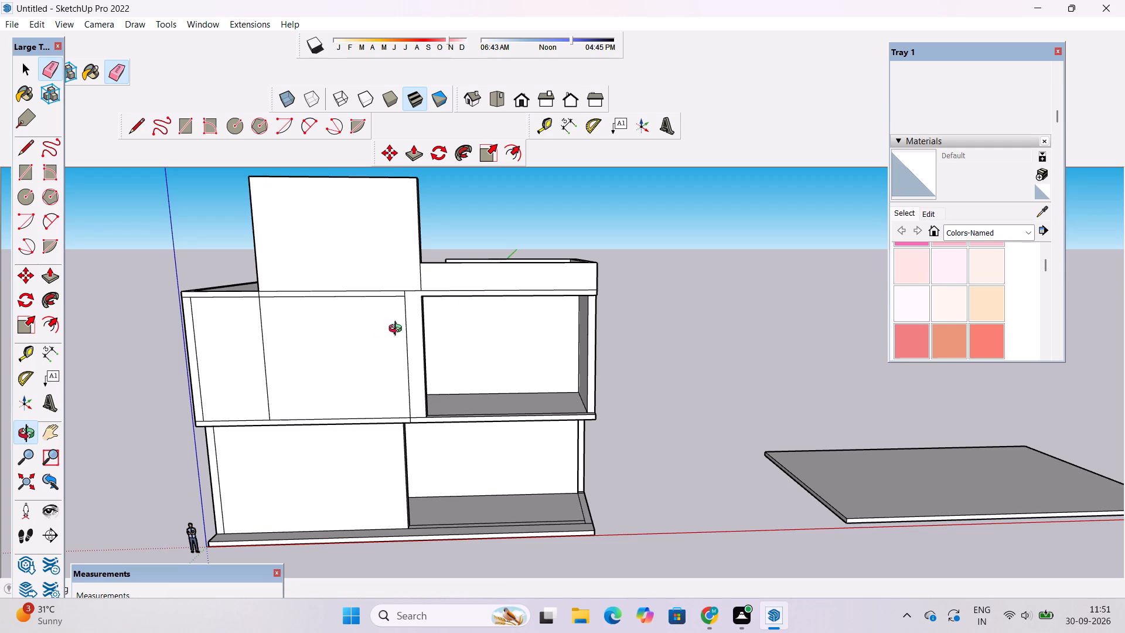
{"action": "left_click_drag", "start_coordinate": [485, 305], "coordinate": [488, 383]}
{"action": "scroll", "coordinate": [490, 363], "scroll_direction": "up", "scroll_amount": 5}
{"action": "left_click_drag", "start_coordinate": [495, 352], "coordinate": [456, 440], "text": "shift"}
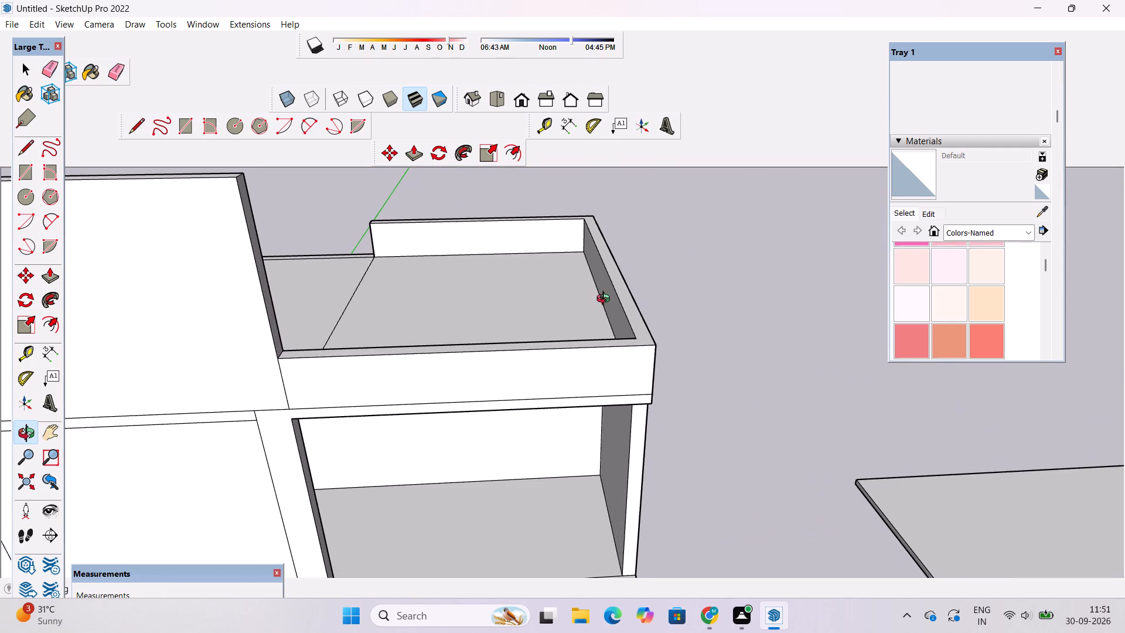
{"action": "scroll", "coordinate": [662, 234], "scroll_direction": "down", "scroll_amount": 5}
{"action": "left_click_drag", "start_coordinate": [673, 234], "coordinate": [635, 329]}
{"action": "scroll", "coordinate": [615, 329], "scroll_direction": "up", "scroll_amount": 4}
{"action": "left_click_drag", "start_coordinate": [615, 329], "coordinate": [565, 401], "text": "shift"}
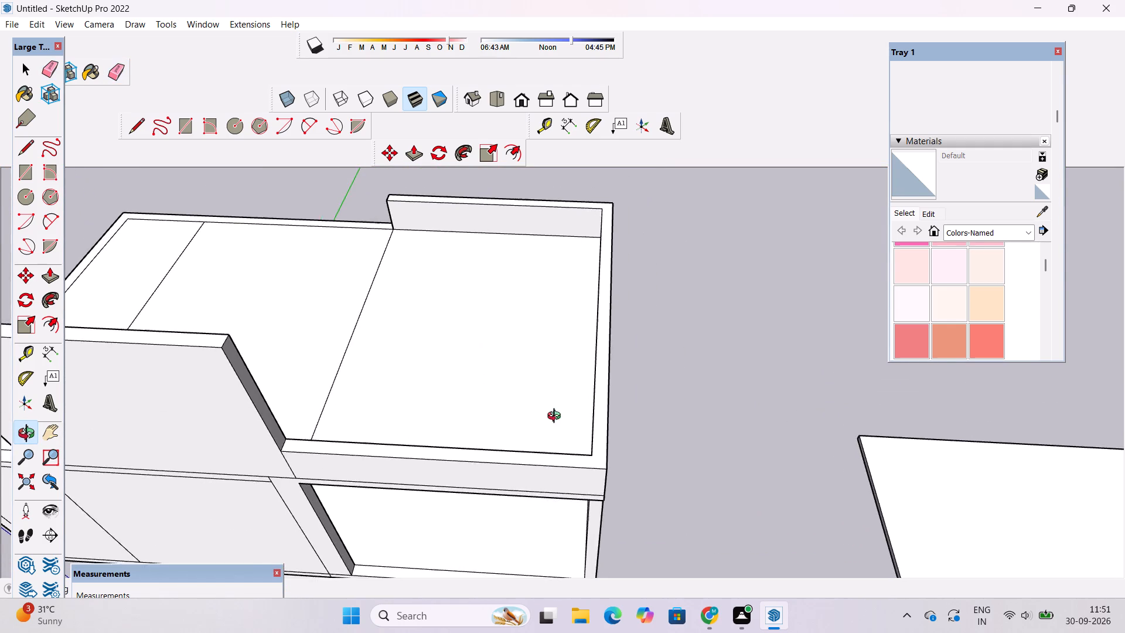
{"action": "left_click_drag", "start_coordinate": [557, 417], "coordinate": [612, 341]}
{"action": "left_click_drag", "start_coordinate": [603, 369], "coordinate": [572, 337]}
{"action": "left_click_drag", "start_coordinate": [560, 304], "coordinate": [564, 336], "text": "shift"}
{"action": "left_click_drag", "start_coordinate": [566, 345], "coordinate": [555, 349], "text": "shift"}
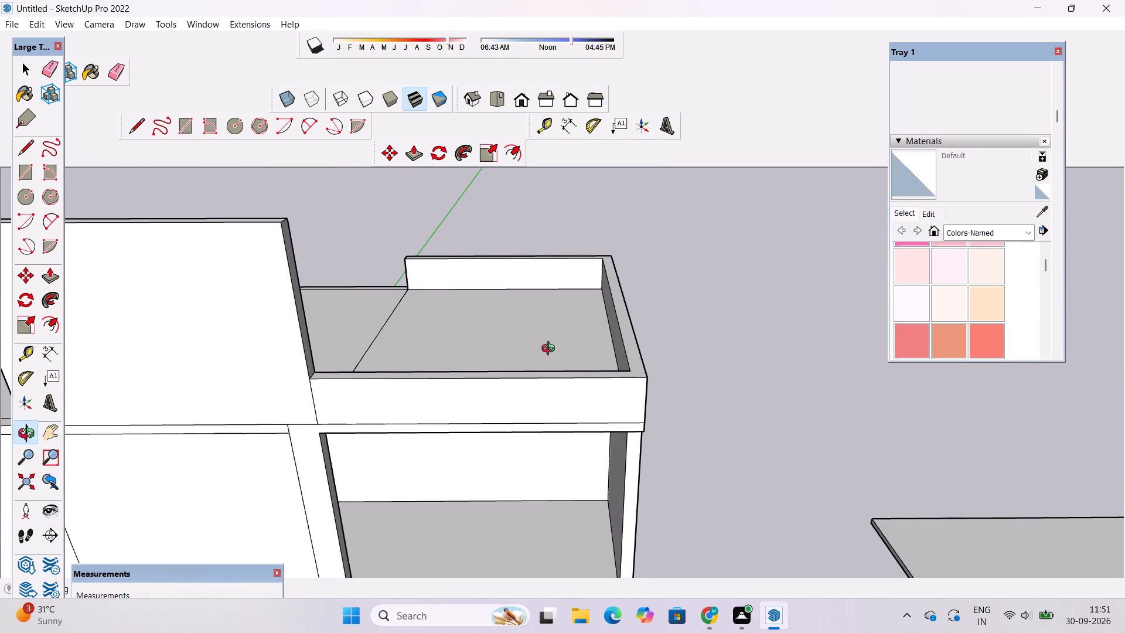
{"action": "key", "text": "p"}
{"action": "scroll", "coordinate": [583, 342], "scroll_direction": "up", "scroll_amount": 4}
{"action": "left_click", "coordinate": [662, 400]}
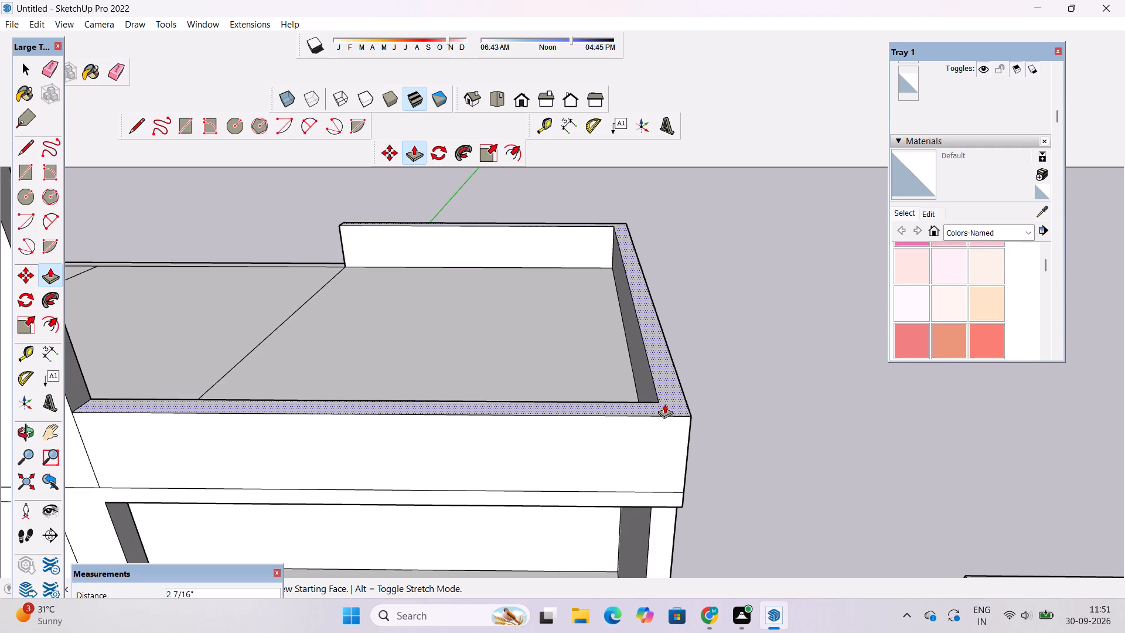
{"action": "scroll", "coordinate": [665, 406], "scroll_direction": "down", "scroll_amount": 4}
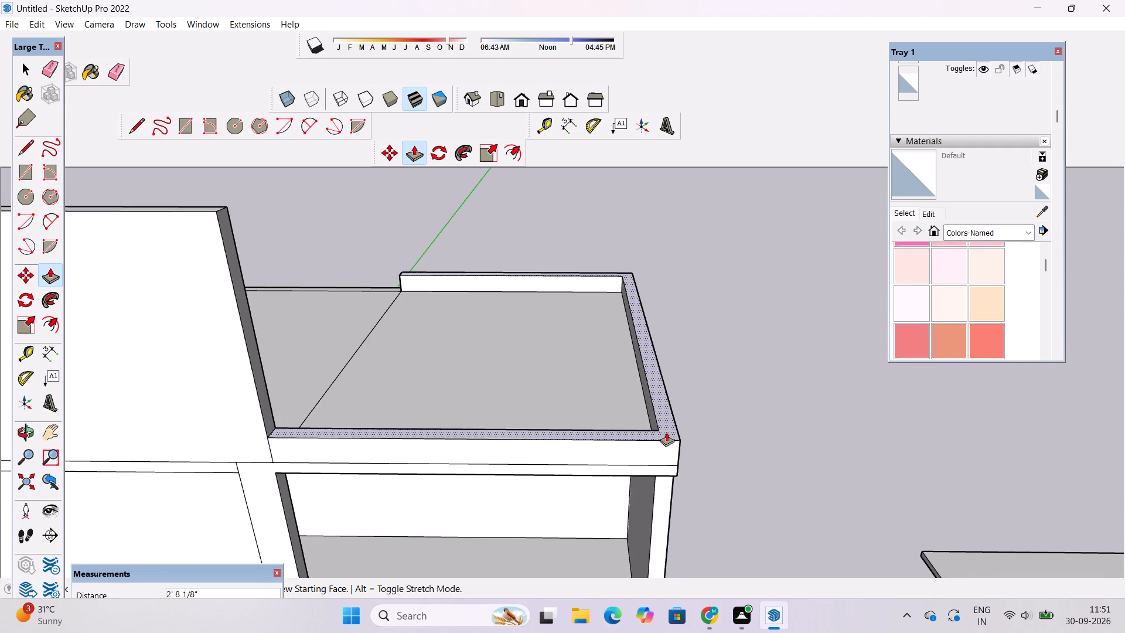
{"action": "left_click", "coordinate": [666, 432]}
Examine the junction of the lowered parapet, raised front wall and roof slab edge from several angles.
{"action": "key", "text": "o"}
{"action": "scroll", "coordinate": [666, 432], "scroll_direction": "down", "scroll_amount": 6}
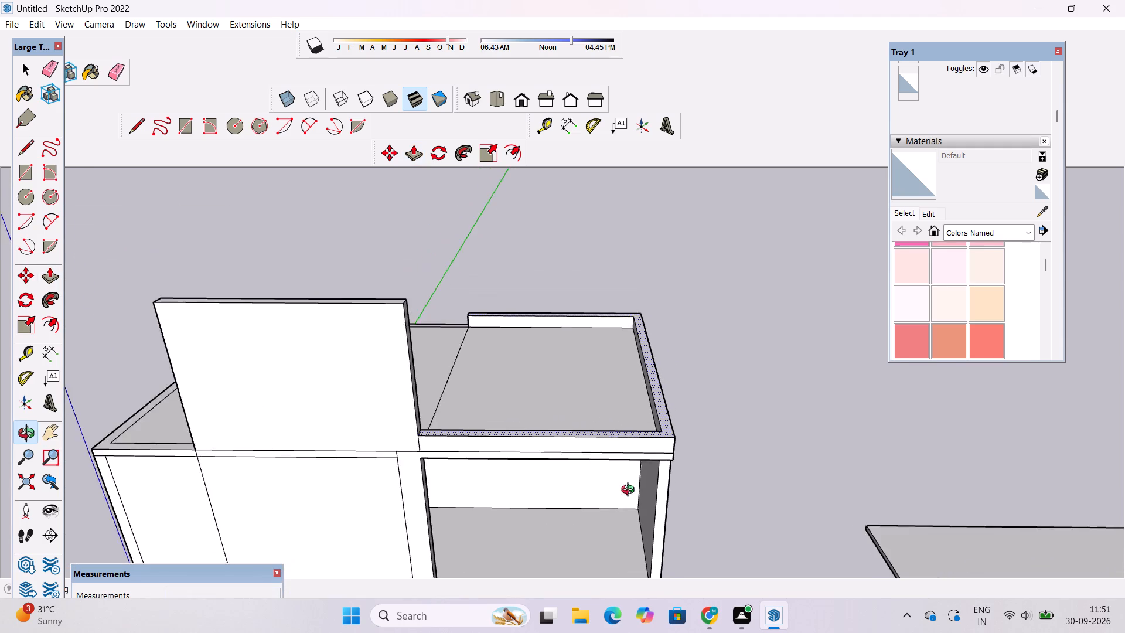
{"action": "left_click_drag", "start_coordinate": [629, 490], "coordinate": [629, 437]}
{"action": "scroll", "coordinate": [604, 427], "scroll_direction": "up", "scroll_amount": 3}
{"action": "left_click_drag", "start_coordinate": [543, 422], "coordinate": [562, 422], "text": "shift"}
{"action": "scroll", "coordinate": [485, 421], "scroll_direction": "up", "scroll_amount": 4}
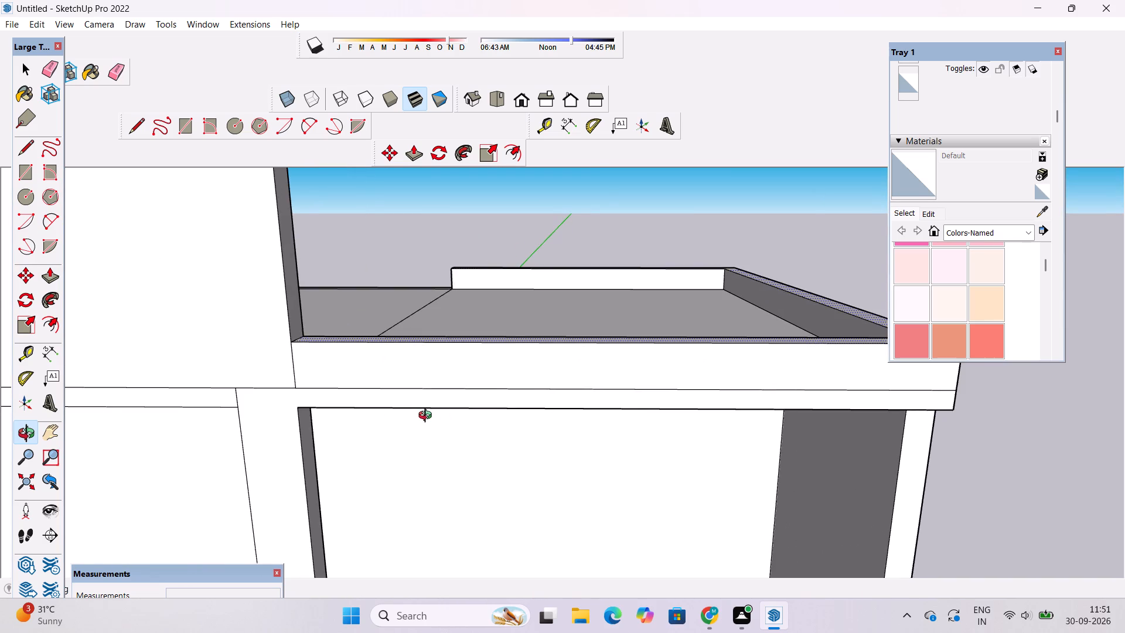
{"action": "scroll", "coordinate": [428, 417], "scroll_direction": "down", "scroll_amount": 5}
{"action": "left_click_drag", "start_coordinate": [427, 400], "coordinate": [552, 384], "text": "shift"}
{"action": "scroll", "coordinate": [508, 381], "scroll_direction": "up", "scroll_amount": 8}
{"action": "left_click_drag", "start_coordinate": [463, 401], "coordinate": [473, 396]}
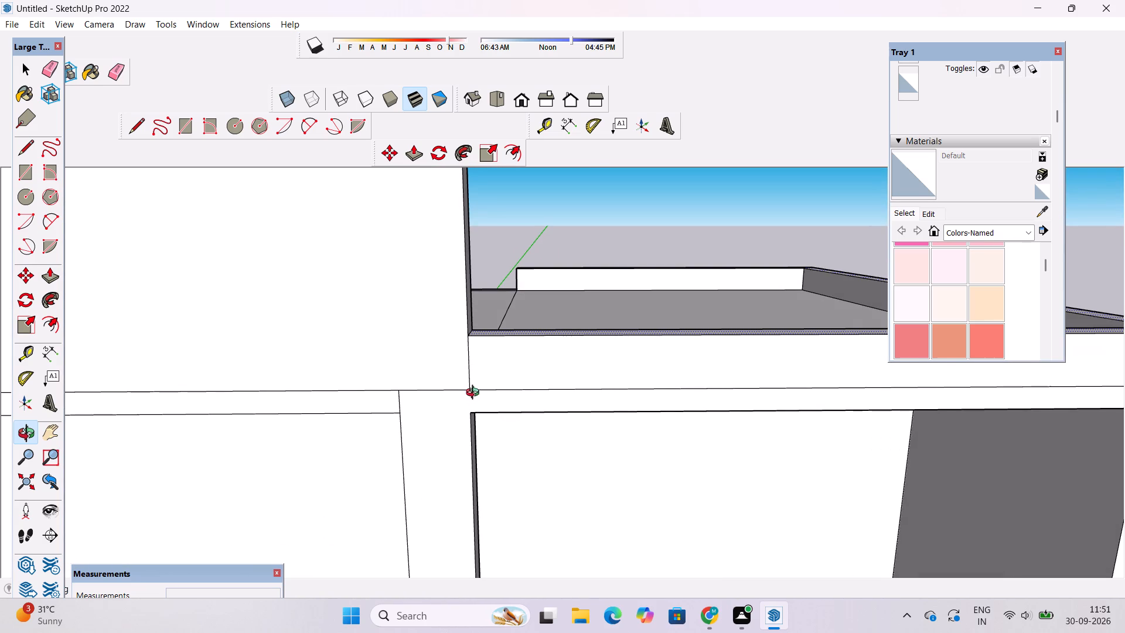
{"action": "scroll", "coordinate": [559, 372], "scroll_direction": "down", "scroll_amount": 3}
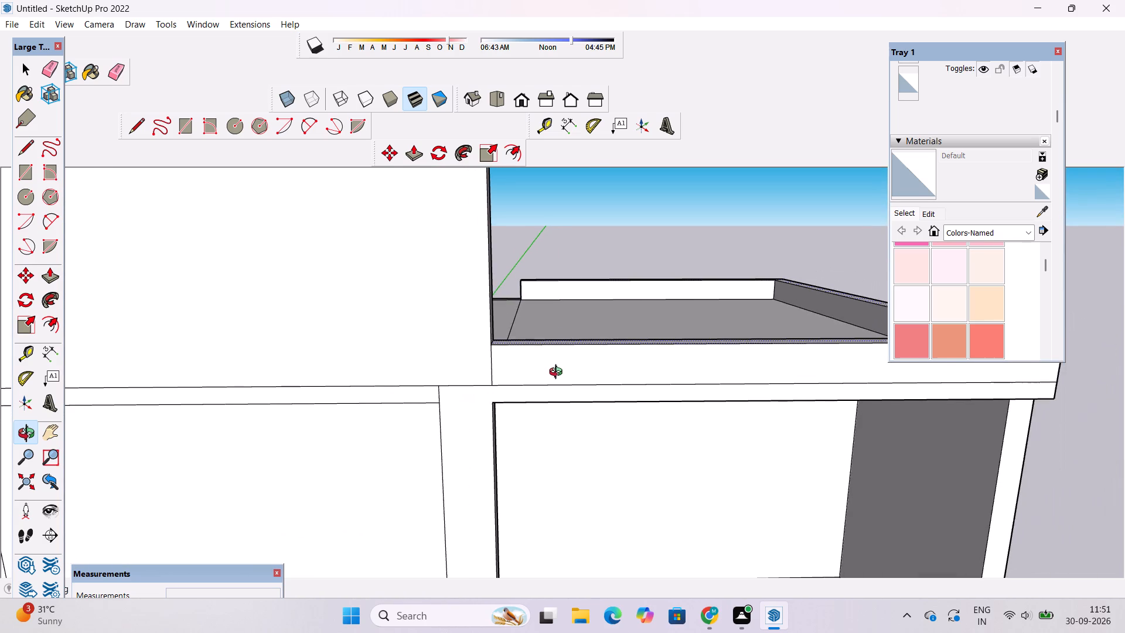
{"action": "left_click_drag", "start_coordinate": [554, 374], "coordinate": [667, 438], "text": "shift"}
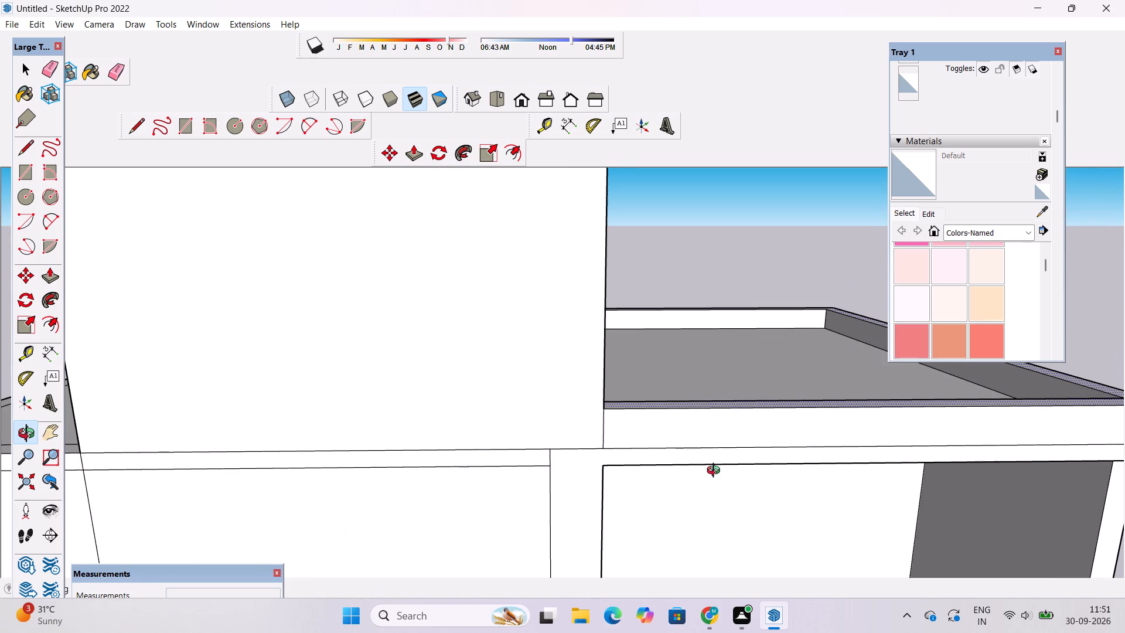
{"action": "scroll", "coordinate": [599, 436], "scroll_direction": "down", "scroll_amount": 5}
{"action": "scroll", "coordinate": [572, 469], "scroll_direction": "up", "scroll_amount": 4}
{"action": "left_click_drag", "start_coordinate": [633, 480], "coordinate": [577, 427], "text": "shift"}
{"action": "scroll", "coordinate": [485, 443], "scroll_direction": "up", "scroll_amount": 5}
{"action": "left_click_drag", "start_coordinate": [484, 433], "coordinate": [491, 536], "text": "shift"}
{"action": "scroll", "coordinate": [483, 499], "scroll_direction": "down", "scroll_amount": 6}
{"action": "scroll", "coordinate": [483, 499], "scroll_direction": "up", "scroll_amount": 1}
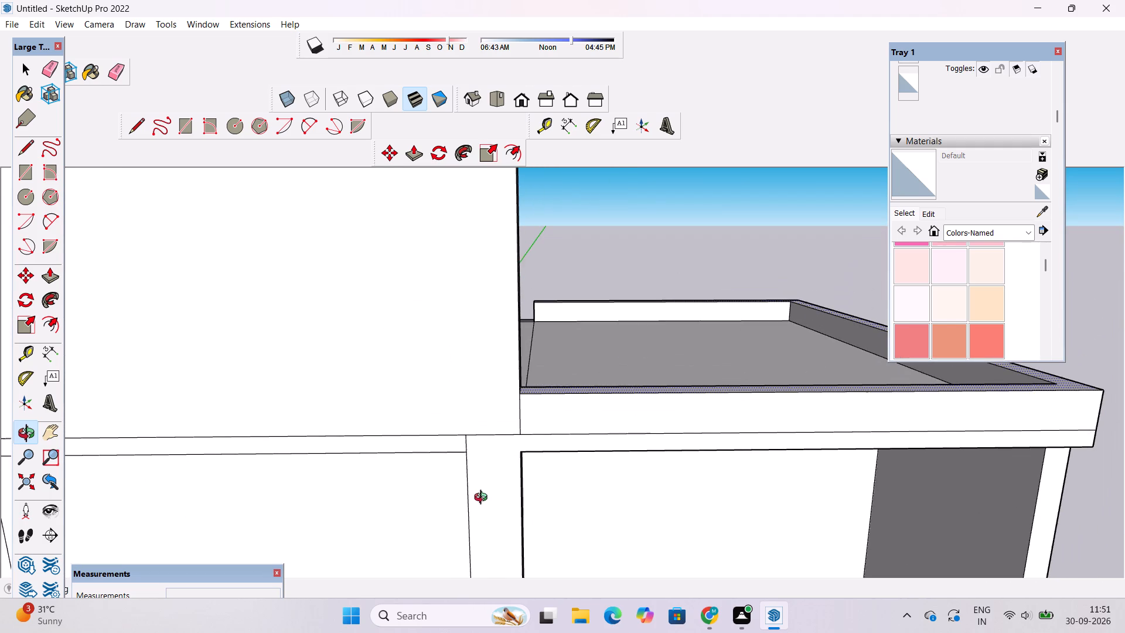
{"action": "left_click_drag", "start_coordinate": [498, 488], "coordinate": [463, 526], "text": "shift"}
{"action": "scroll", "coordinate": [454, 448], "scroll_direction": "up", "scroll_amount": 4}
{"action": "left_click_drag", "start_coordinate": [469, 442], "coordinate": [456, 402], "text": "shift"}
{"action": "scroll", "coordinate": [454, 407], "scroll_direction": "down", "scroll_amount": 5}
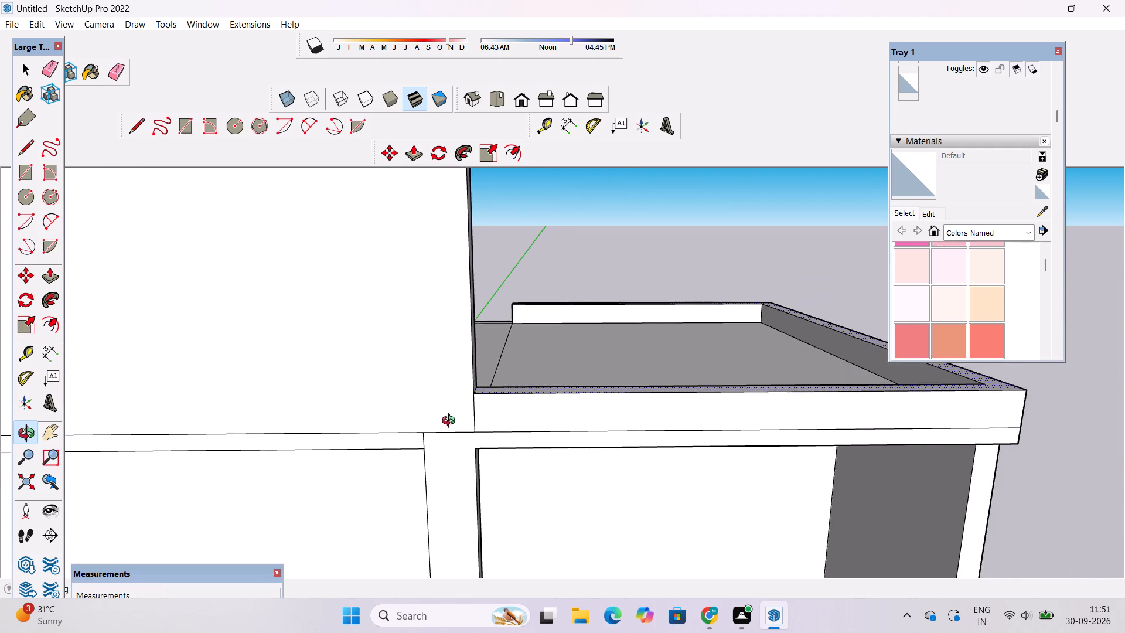
Draw a vertical line from the division line's top to the parapet's top level, plus a 3' horizontal line to the parapet corner.
{"action": "left_click_drag", "start_coordinate": [451, 426], "coordinate": [485, 410], "text": "shift"}
{"action": "key", "text": "l"}
{"action": "scroll", "coordinate": [484, 404], "scroll_direction": "down", "scroll_amount": 4}
{"action": "scroll", "coordinate": [457, 426], "scroll_direction": "up", "scroll_amount": 3}
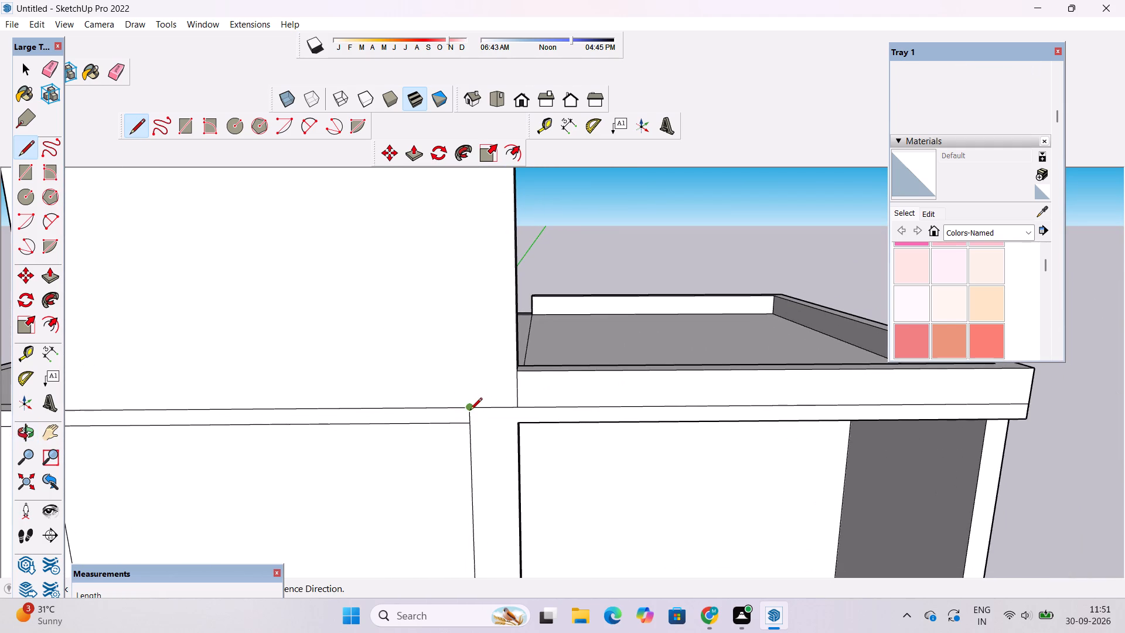
{"action": "left_click", "coordinate": [470, 411]}
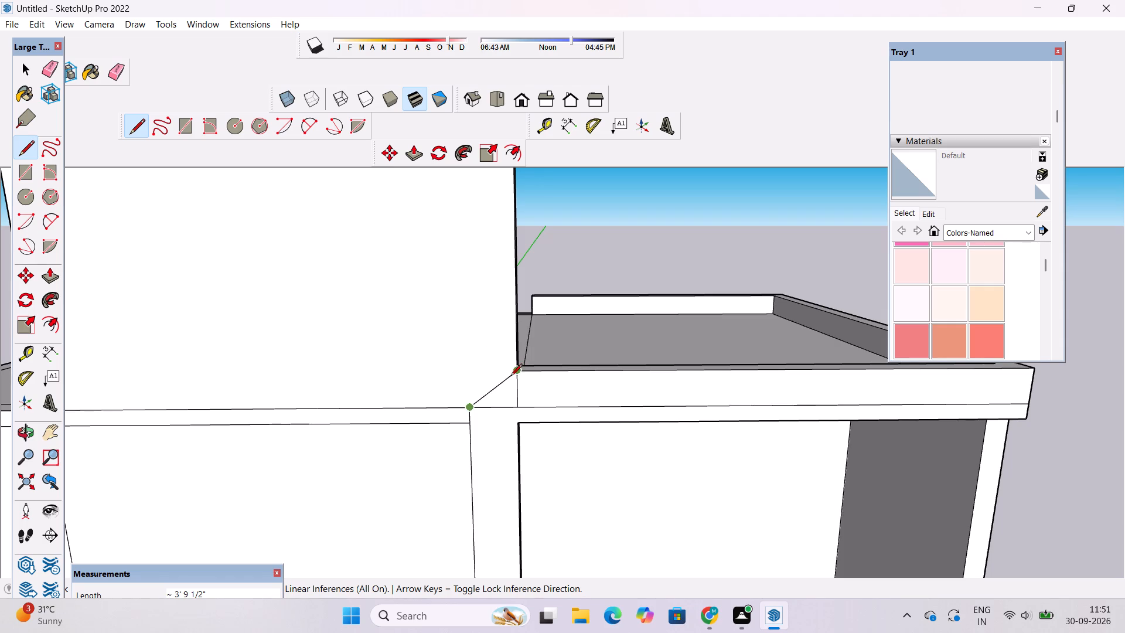
{"action": "left_click", "coordinate": [466, 373]}
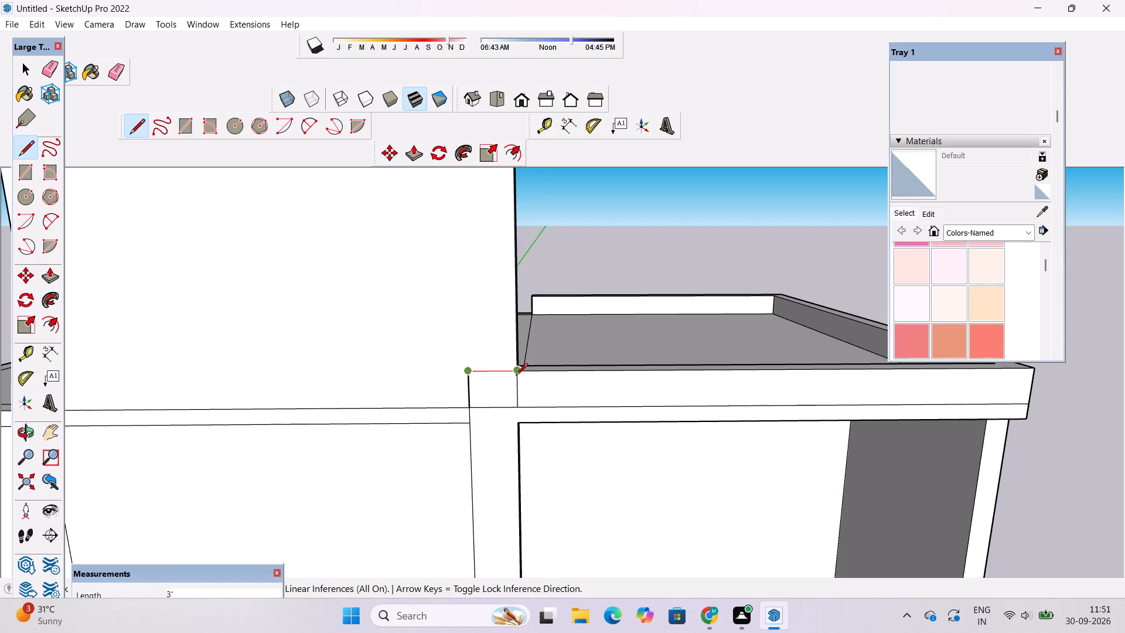
{"action": "left_click", "coordinate": [517, 373]}
{"action": "scroll", "coordinate": [376, 407], "scroll_direction": "down", "scroll_amount": 6}
{"action": "key", "text": "space"}
Erase the edges crossing the new corner strip beside the raised wall and the long horizontal line along the parapet's front face.
{"action": "key", "text": "e"}
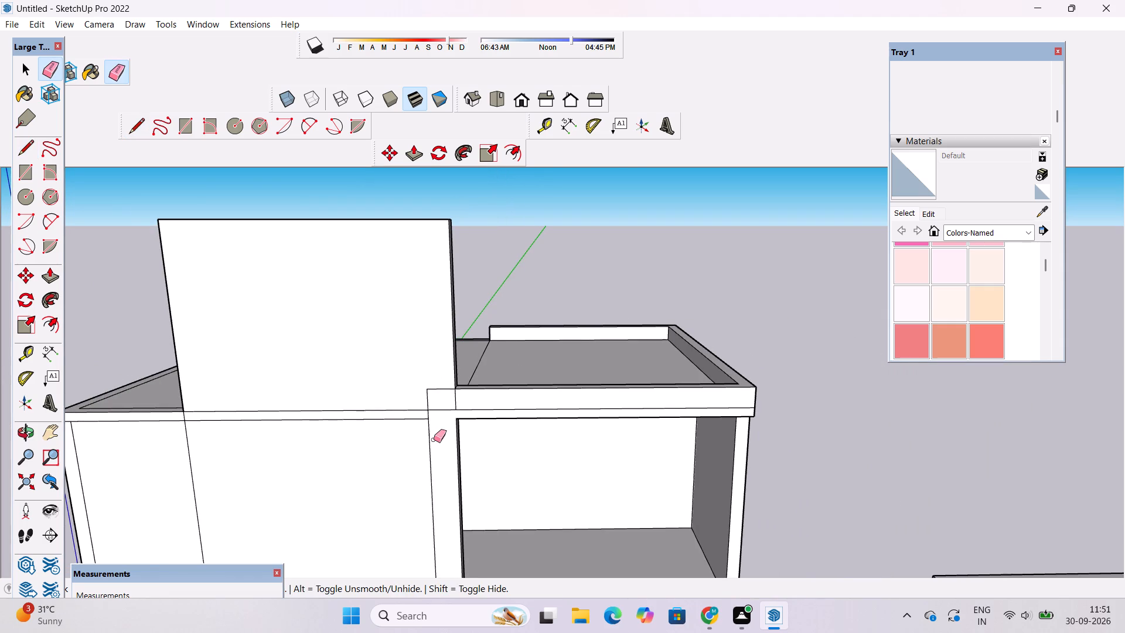
{"action": "scroll", "coordinate": [434, 440], "scroll_direction": "up", "scroll_amount": 4}
{"action": "left_click_drag", "start_coordinate": [480, 379], "coordinate": [456, 399]}
{"action": "left_click_drag", "start_coordinate": [521, 389], "coordinate": [521, 393]}
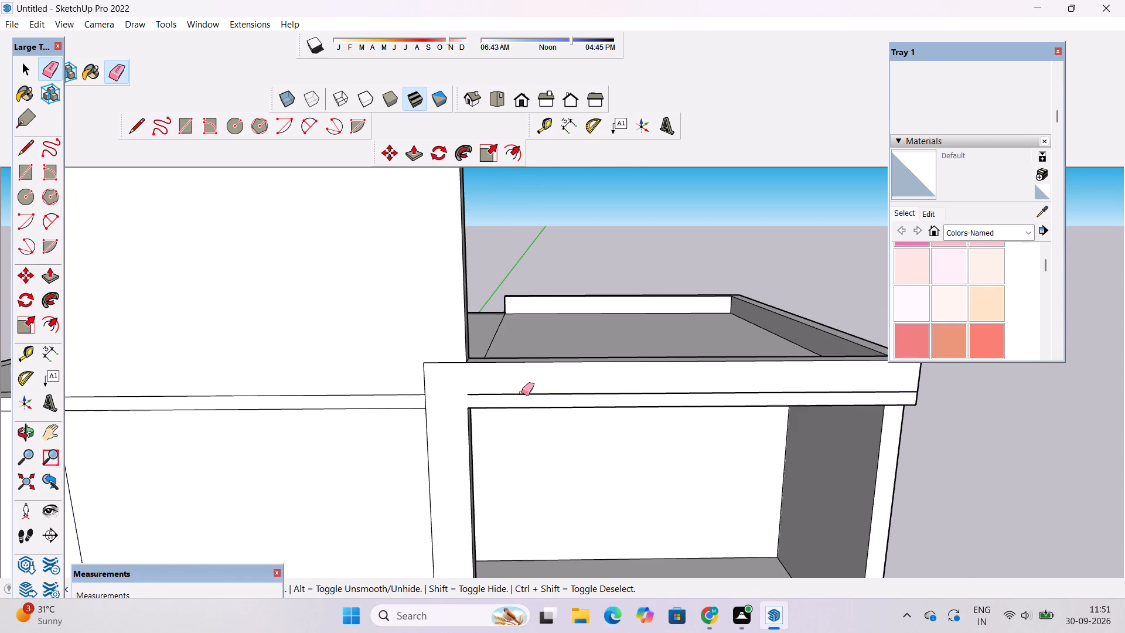
{"action": "left_click_drag", "start_coordinate": [521, 393], "coordinate": [521, 394]}
Erase the leftover edge fragment on the front face where the new corner strip meets the parapet.
{"action": "scroll", "coordinate": [485, 401], "scroll_direction": "down", "scroll_amount": 6}
{"action": "key", "text": "o"}
{"action": "left_click_drag", "start_coordinate": [893, 420], "coordinate": [623, 377]}
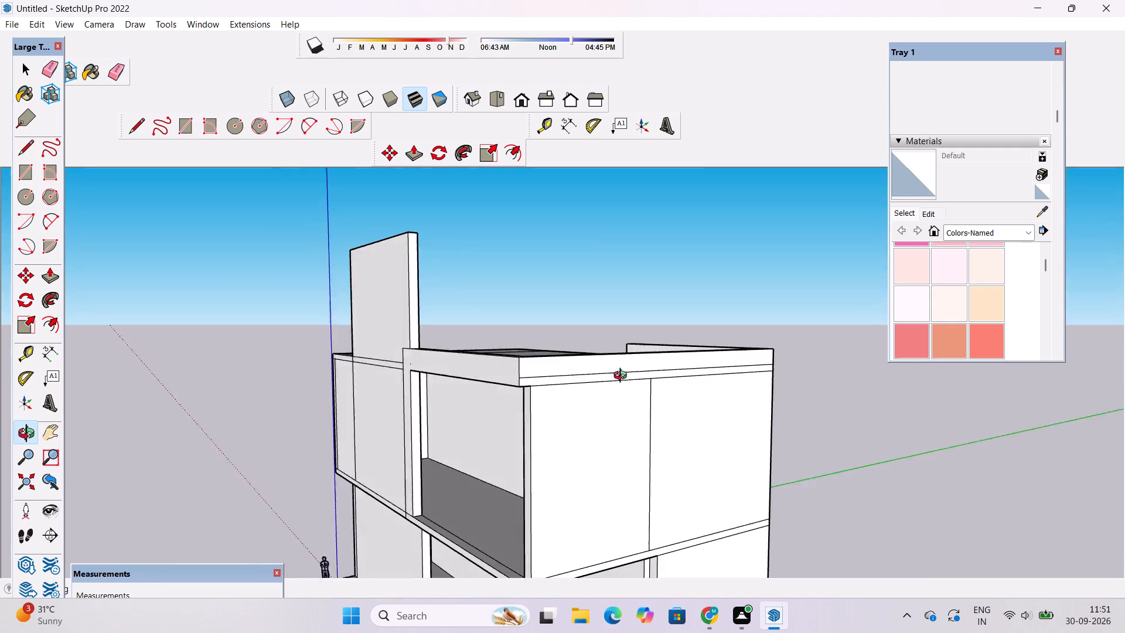
{"action": "left_click_drag", "start_coordinate": [623, 377], "coordinate": [592, 364]}
{"action": "scroll", "coordinate": [476, 377], "scroll_direction": "up", "scroll_amount": 4}
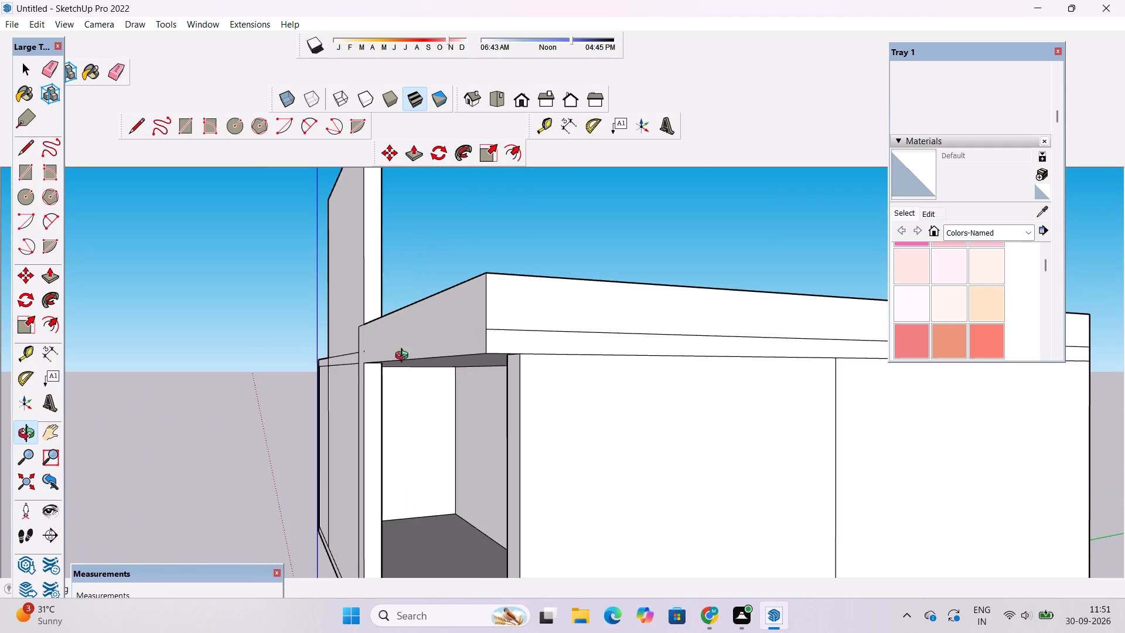
{"action": "scroll", "coordinate": [308, 339], "scroll_direction": "up", "scroll_amount": 1}
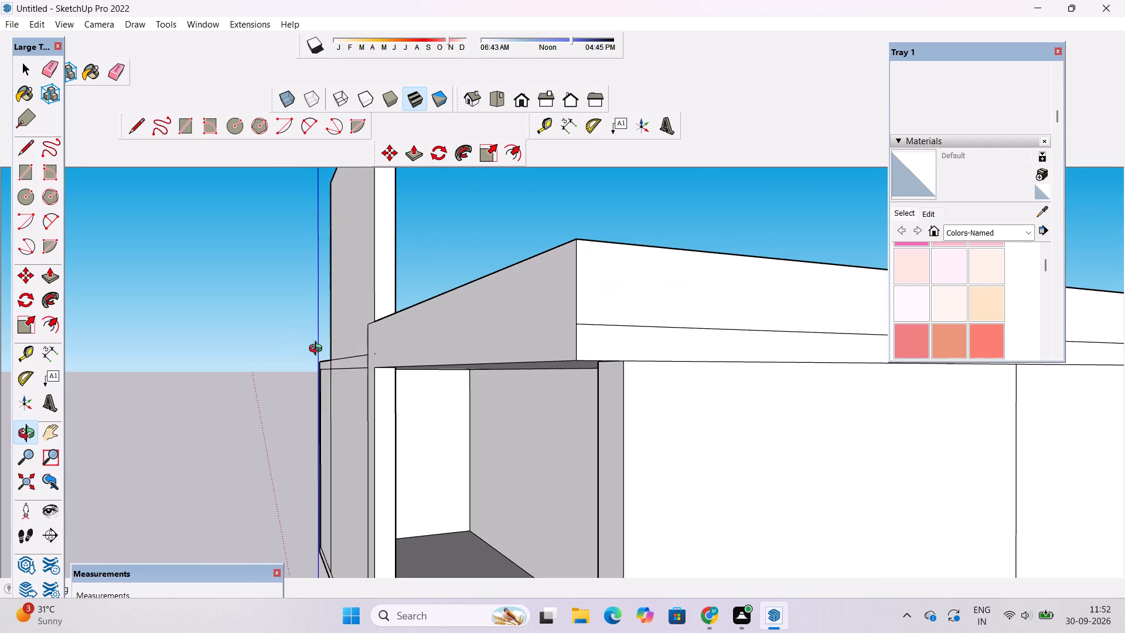
{"action": "key", "text": "e"}
{"action": "scroll", "coordinate": [318, 350], "scroll_direction": "up", "scroll_amount": 3}
{"action": "left_click_drag", "start_coordinate": [461, 334], "coordinate": [428, 357]}
Examine the front facade with its merged corner strip and parapet face around the upper open bay.
{"action": "key", "text": "o"}
{"action": "scroll", "coordinate": [471, 345], "scroll_direction": "down", "scroll_amount": 5}
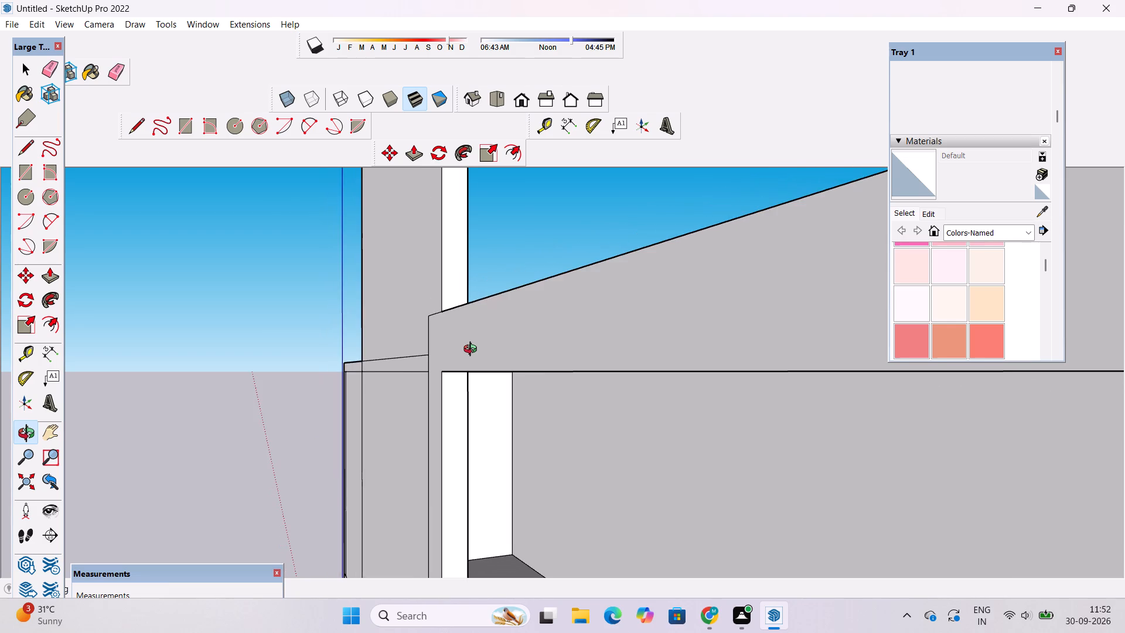
{"action": "scroll", "coordinate": [473, 350], "scroll_direction": "down", "scroll_amount": 12}
{"action": "left_click_drag", "start_coordinate": [460, 394], "coordinate": [744, 374]}
{"action": "left_click_drag", "start_coordinate": [721, 380], "coordinate": [718, 406]}
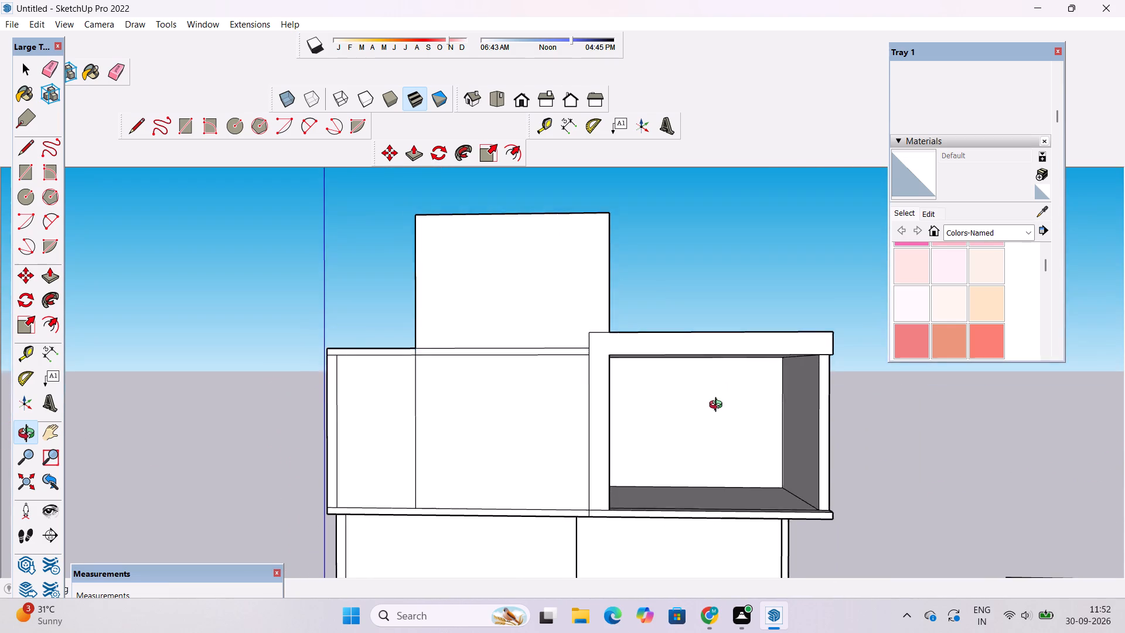
{"action": "left_click_drag", "start_coordinate": [718, 406], "coordinate": [718, 428]}
{"action": "left_click", "coordinate": [718, 428]}
{"action": "scroll", "coordinate": [672, 407], "scroll_direction": "down", "scroll_amount": 5}
{"action": "scroll", "coordinate": [657, 503], "scroll_direction": "up", "scroll_amount": 4}
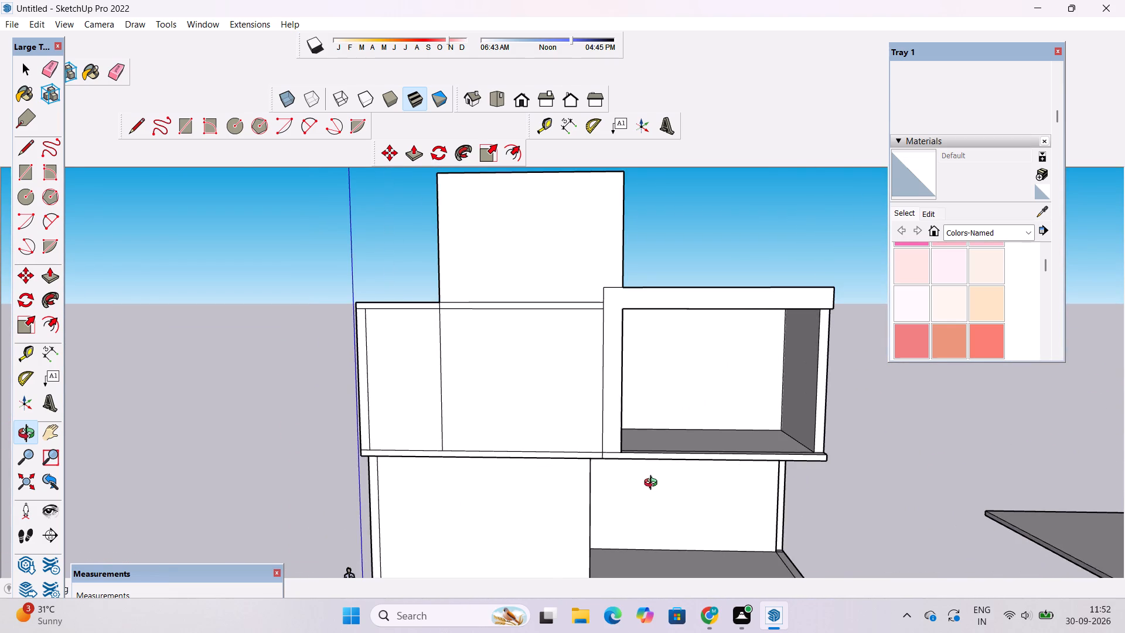
Erase the floor slab's upper front edge segment between the vertical division line and the upper open bay's corner.
{"action": "scroll", "coordinate": [653, 484], "scroll_direction": "up", "scroll_amount": 4}
{"action": "left_click_drag", "start_coordinate": [653, 482], "coordinate": [577, 465], "text": "shift"}
{"action": "scroll", "coordinate": [571, 469], "scroll_direction": "up", "scroll_amount": 1}
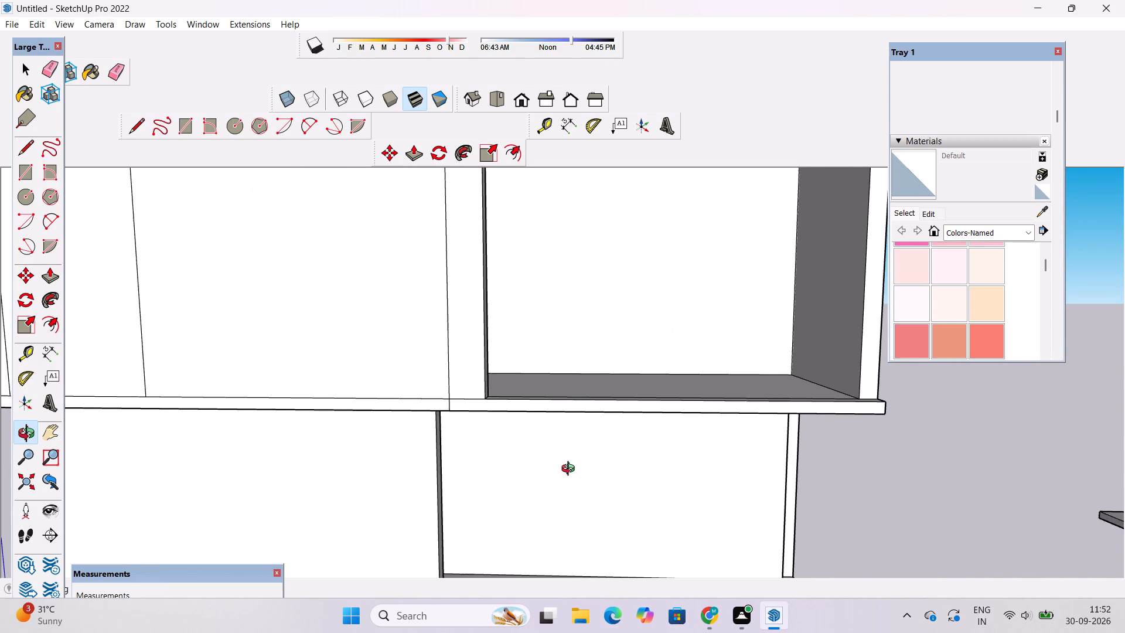
{"action": "left_click_drag", "start_coordinate": [575, 496], "coordinate": [578, 447]}
{"action": "scroll", "coordinate": [575, 447], "scroll_direction": "down", "scroll_amount": 4}
{"action": "left_click_drag", "start_coordinate": [571, 472], "coordinate": [584, 601]}
{"action": "scroll", "coordinate": [529, 453], "scroll_direction": "up", "scroll_amount": 4}
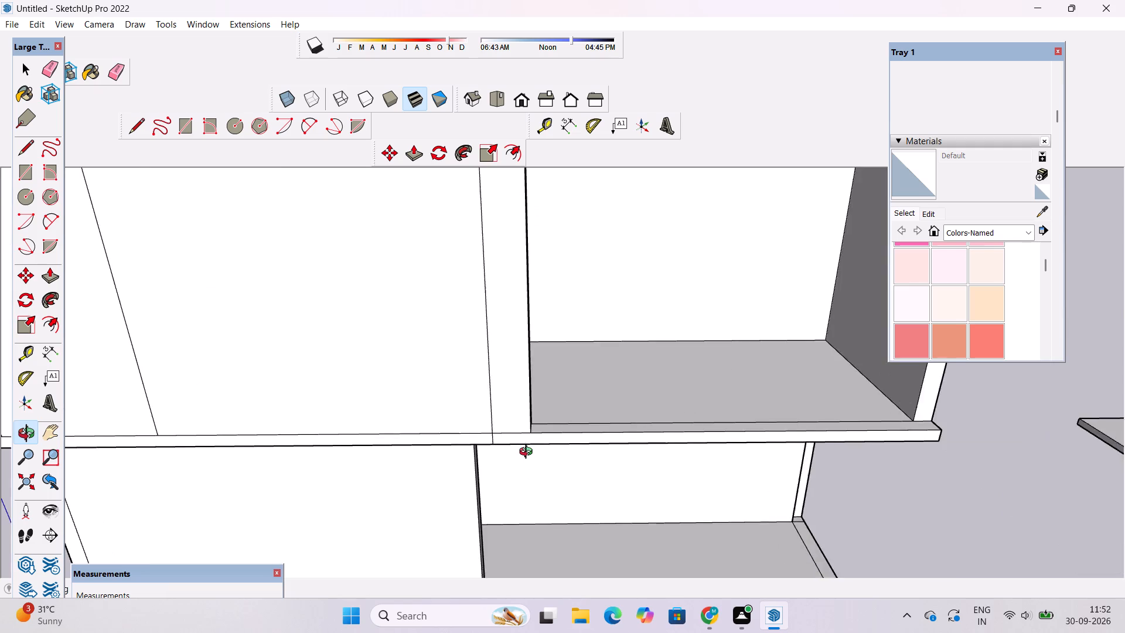
{"action": "scroll", "coordinate": [529, 453], "scroll_direction": "up", "scroll_amount": 4}
{"action": "left_click_drag", "start_coordinate": [517, 479], "coordinate": [516, 464]}
{"action": "left_click_drag", "start_coordinate": [513, 464], "coordinate": [476, 543], "text": "shift"}
{"action": "scroll", "coordinate": [475, 540], "scroll_direction": "down", "scroll_amount": 1}
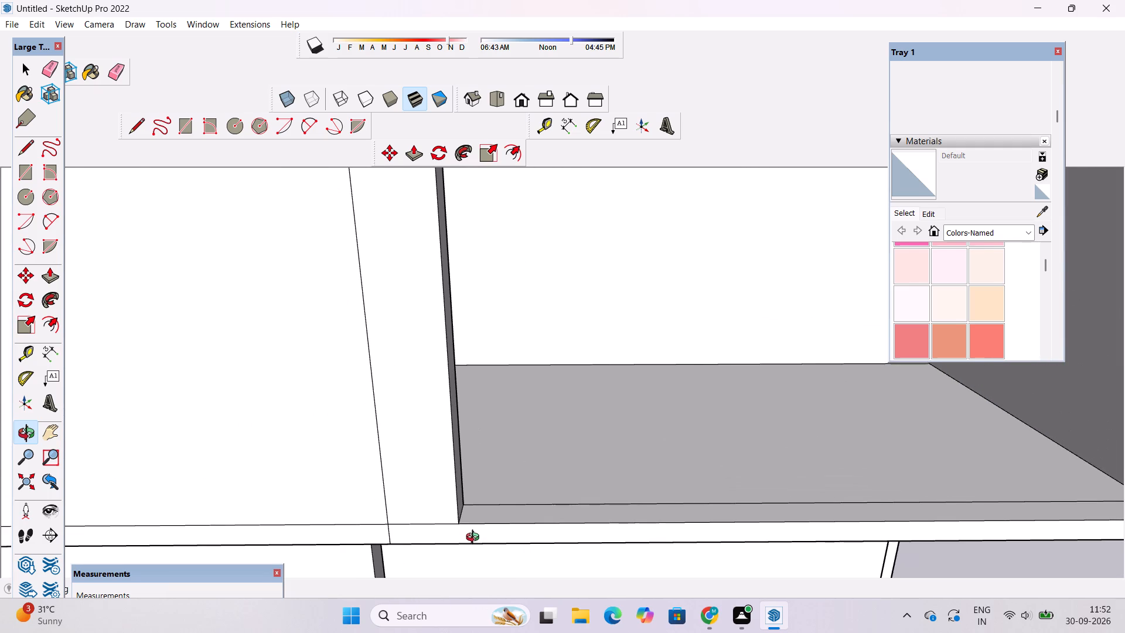
{"action": "left_click", "coordinate": [475, 539], "text": "shift"}
{"action": "left_click", "coordinate": [475, 541]}
{"action": "scroll", "coordinate": [470, 528], "scroll_direction": "up", "scroll_amount": 3}
{"action": "left_click_drag", "start_coordinate": [461, 532], "coordinate": [463, 520]}
{"action": "left_click_drag", "start_coordinate": [463, 520], "coordinate": [449, 526], "text": "shift"}
{"action": "left_click_drag", "start_coordinate": [445, 534], "coordinate": [459, 495], "text": "shift"}
{"action": "key", "text": "e"}
{"action": "left_click_drag", "start_coordinate": [393, 487], "coordinate": [389, 518]}
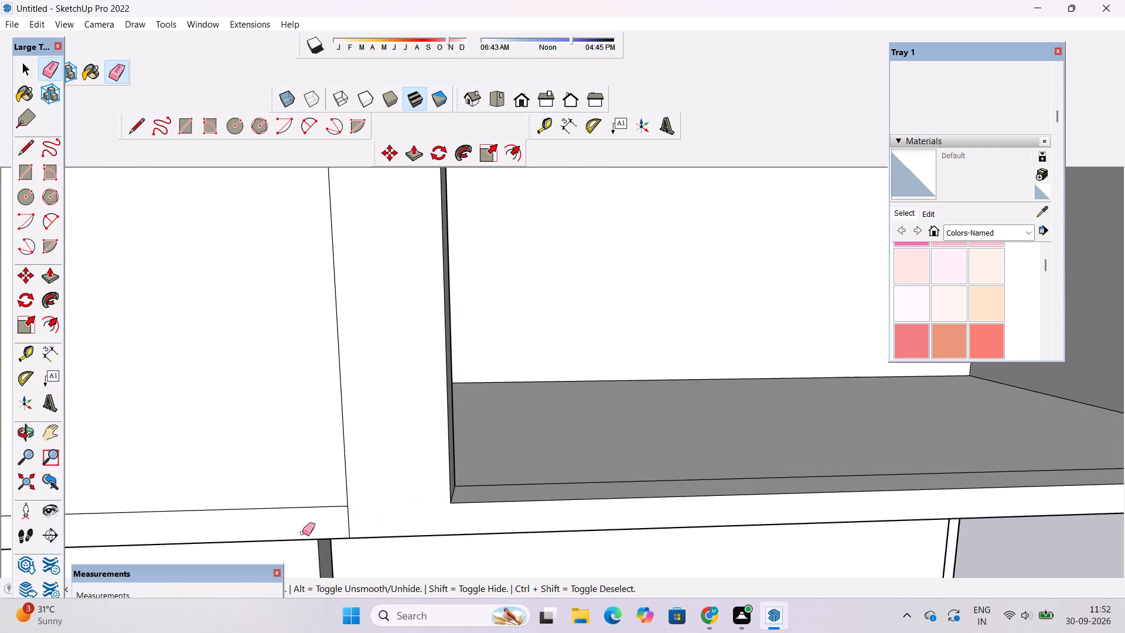
{"action": "scroll", "coordinate": [299, 537], "scroll_direction": "down", "scroll_amount": 6}
{"action": "key", "text": "space"}
Examine the narrow strip along the front edge of the upper open bay's floor from several angles.
{"action": "type", "text": "o"}
{"action": "left_click_drag", "start_coordinate": [578, 492], "coordinate": [560, 497], "text": "shift"}
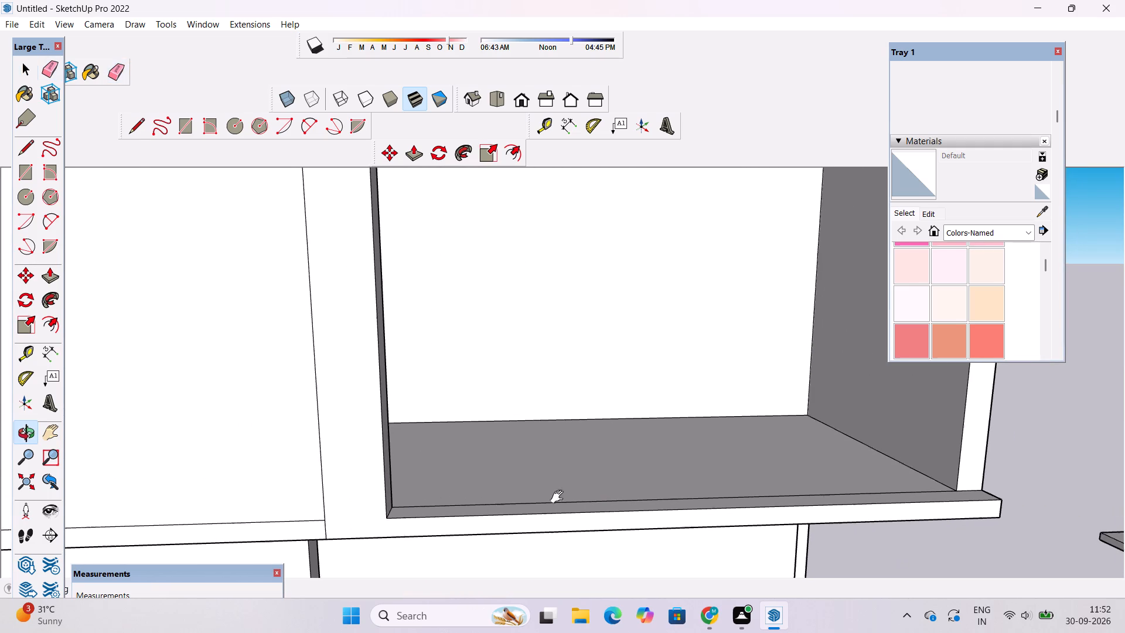
{"action": "left_click_drag", "start_coordinate": [560, 497], "coordinate": [536, 497], "text": "shift"}
{"action": "left_click_drag", "start_coordinate": [541, 513], "coordinate": [546, 539]}
{"action": "scroll", "coordinate": [545, 539], "scroll_direction": "down", "scroll_amount": 1}
{"action": "left_click", "coordinate": [538, 523], "text": "shift"}
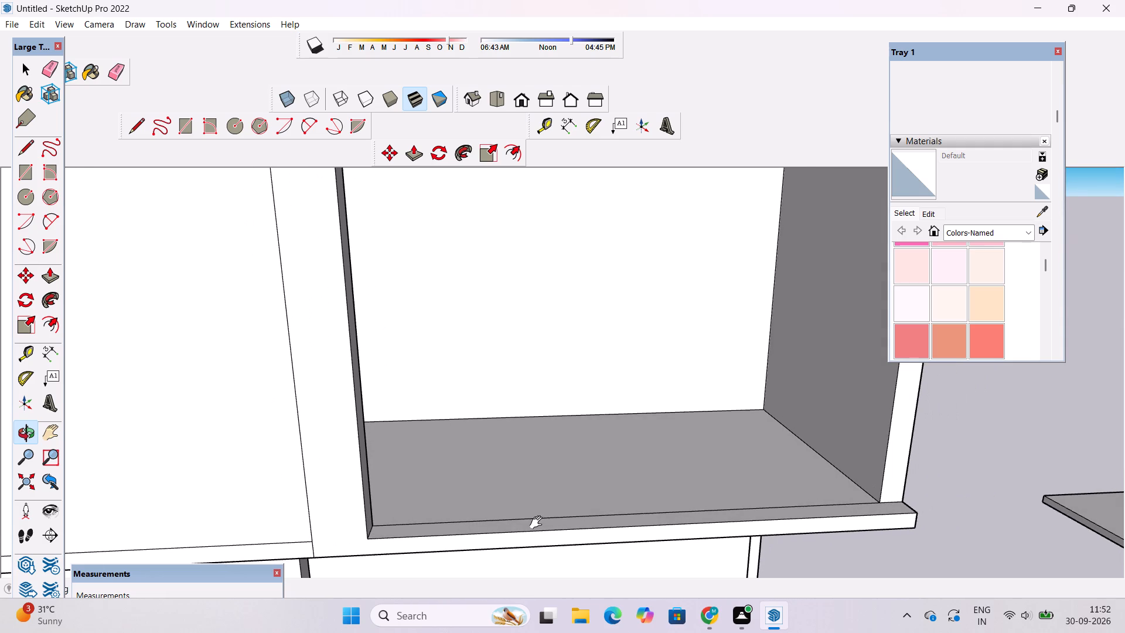
{"action": "scroll", "coordinate": [537, 525], "scroll_direction": "down", "scroll_amount": 5}
{"action": "left_click_drag", "start_coordinate": [540, 539], "coordinate": [544, 550]}
{"action": "scroll", "coordinate": [551, 542], "scroll_direction": "up", "scroll_amount": 3}
{"action": "left_click_drag", "start_coordinate": [552, 534], "coordinate": [557, 506], "text": "shift"}
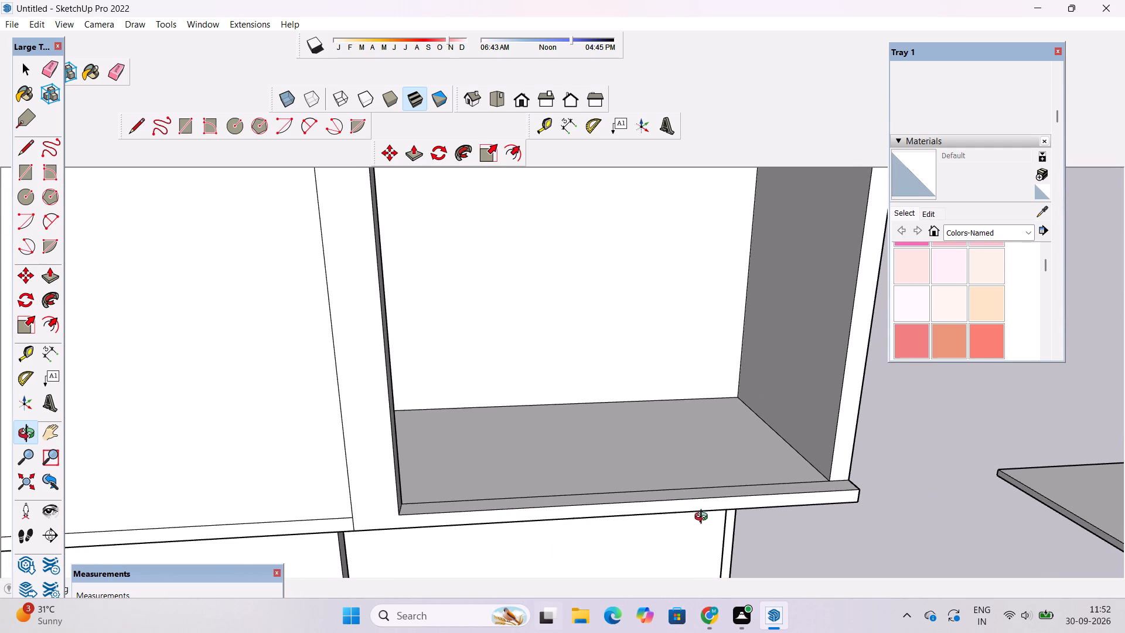
{"action": "left_click_drag", "start_coordinate": [693, 488], "coordinate": [694, 525]}
{"action": "left_click_drag", "start_coordinate": [694, 522], "coordinate": [694, 447], "text": "shift"}
{"action": "left_click_drag", "start_coordinate": [701, 471], "coordinate": [710, 509]}
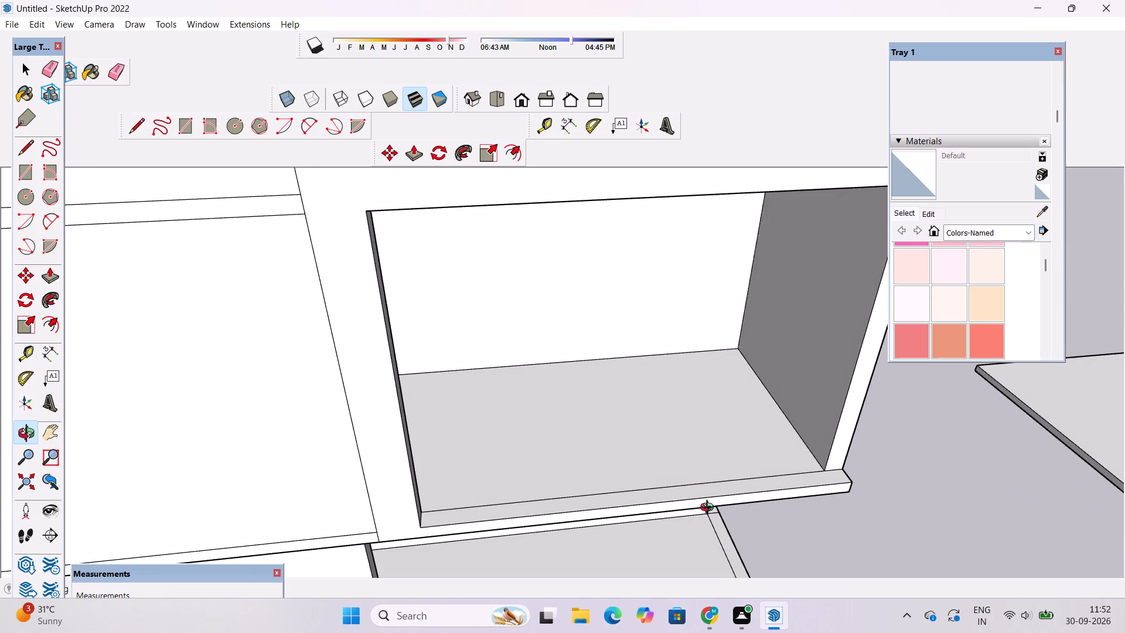
{"action": "scroll", "coordinate": [699, 492], "scroll_direction": "up", "scroll_amount": 4}
{"action": "left_click_drag", "start_coordinate": [698, 488], "coordinate": [635, 384], "text": "shift"}
{"action": "left_click_drag", "start_coordinate": [621, 406], "coordinate": [628, 420]}
{"action": "left_click_drag", "start_coordinate": [627, 430], "coordinate": [708, 468], "text": "shift"}
{"action": "left_click_drag", "start_coordinate": [708, 468], "coordinate": [677, 445]}
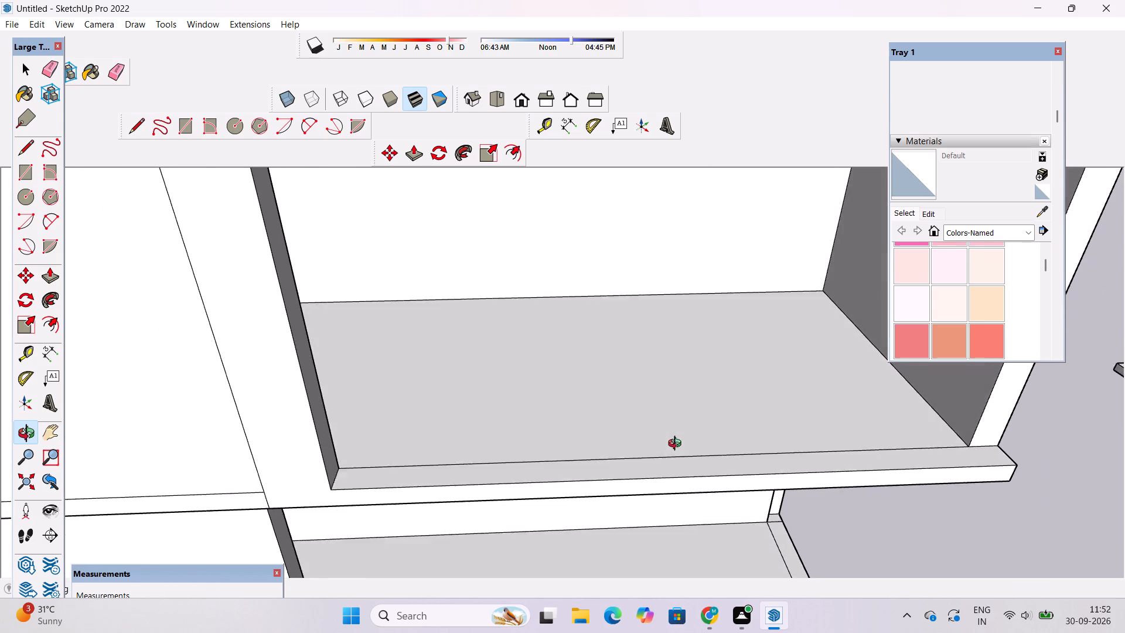
{"action": "left_click_drag", "start_coordinate": [677, 445], "coordinate": [668, 440]}
{"action": "scroll", "coordinate": [517, 440], "scroll_direction": "down", "scroll_amount": 3}
{"action": "left_click_drag", "start_coordinate": [490, 471], "coordinate": [563, 471]}
{"action": "left_click_drag", "start_coordinate": [563, 471], "coordinate": [543, 468], "text": "shift"}
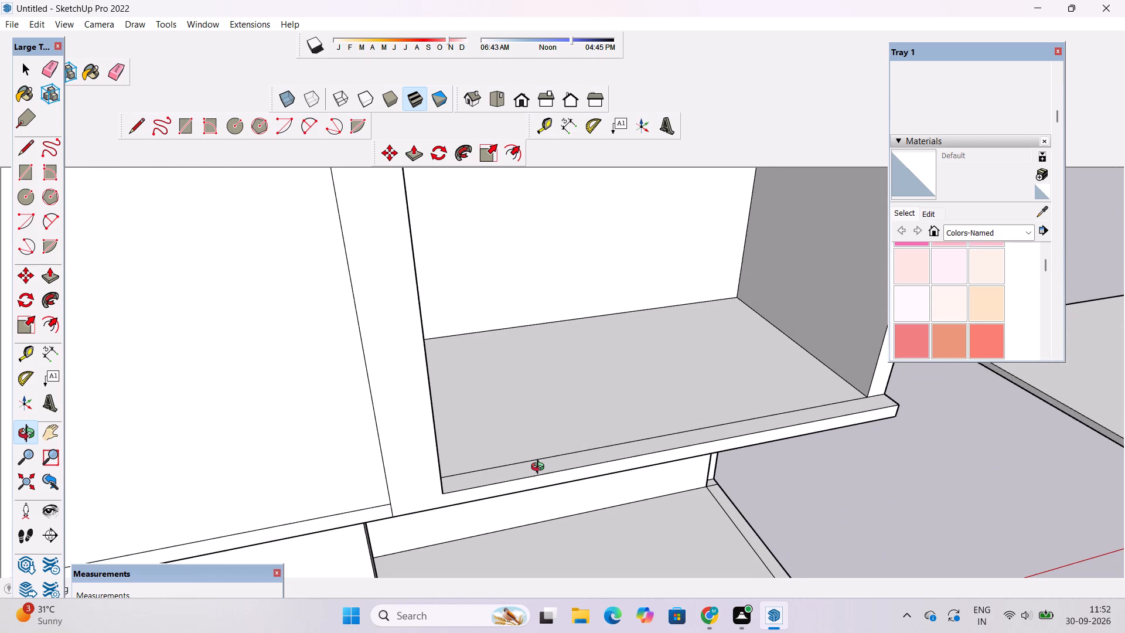
Push/Pull the narrow strip along the front edge of the upper bay's floor upward by 2'.
{"action": "key", "text": "p"}
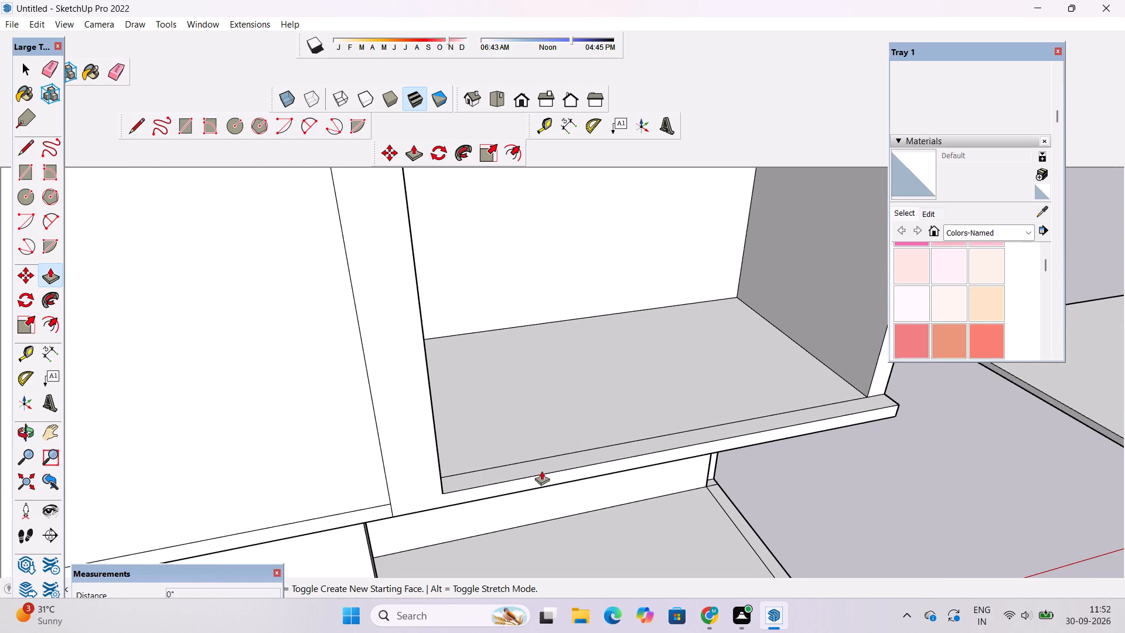
{"action": "scroll", "coordinate": [436, 453], "scroll_direction": "down", "scroll_amount": 6}
{"action": "scroll", "coordinate": [578, 468], "scroll_direction": "up", "scroll_amount": 5}
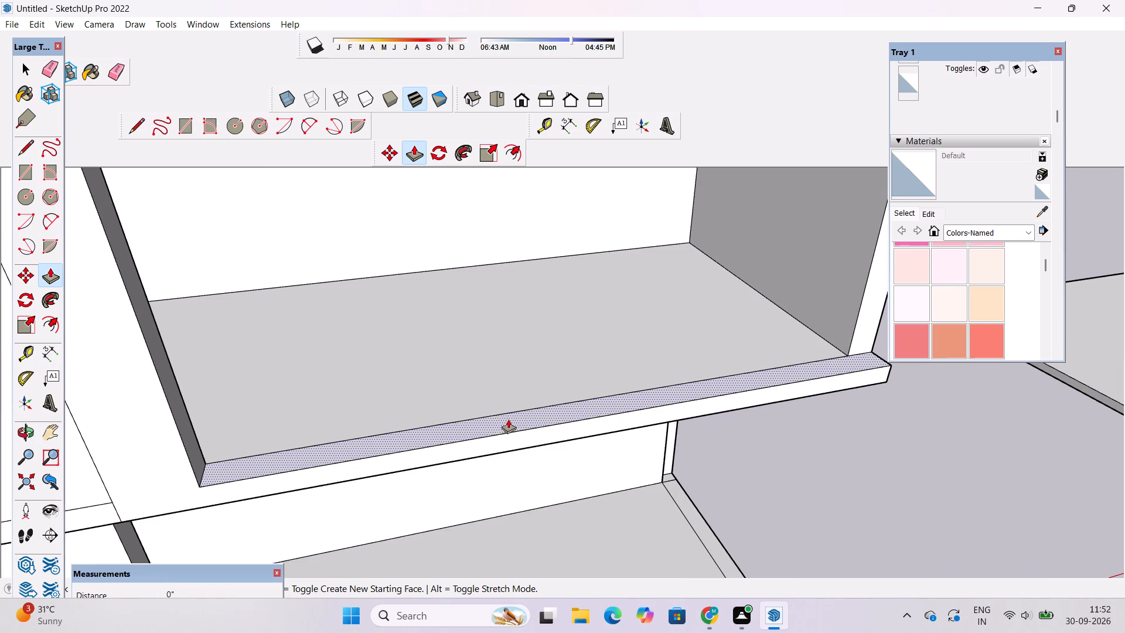
{"action": "left_click", "coordinate": [501, 427]}
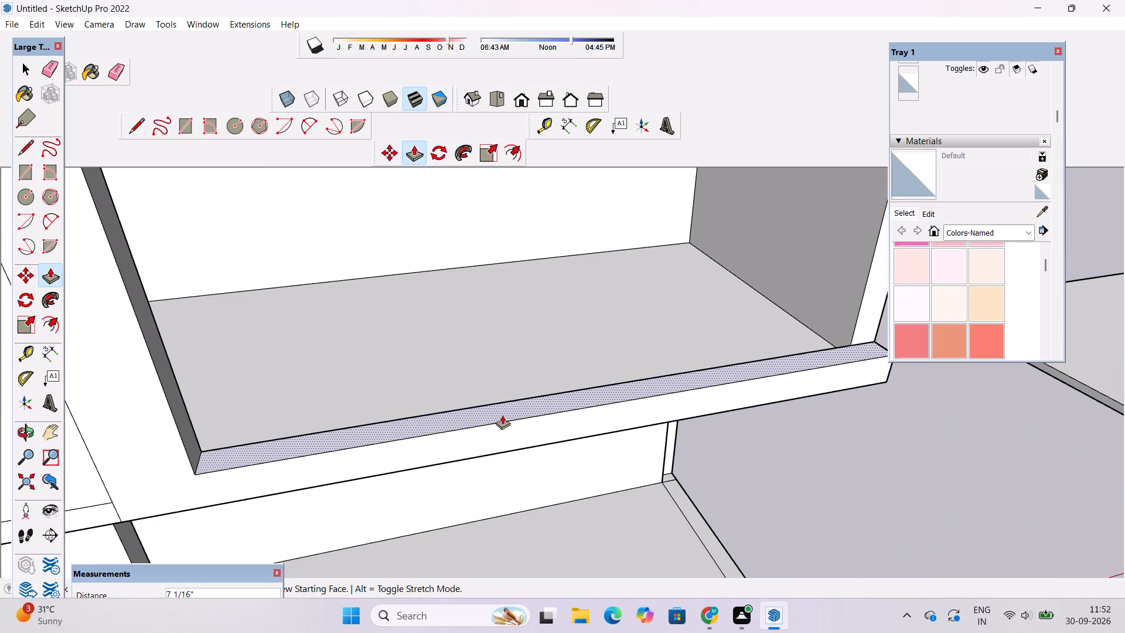
{"action": "scroll", "coordinate": [502, 415], "scroll_direction": "down", "scroll_amount": 2}
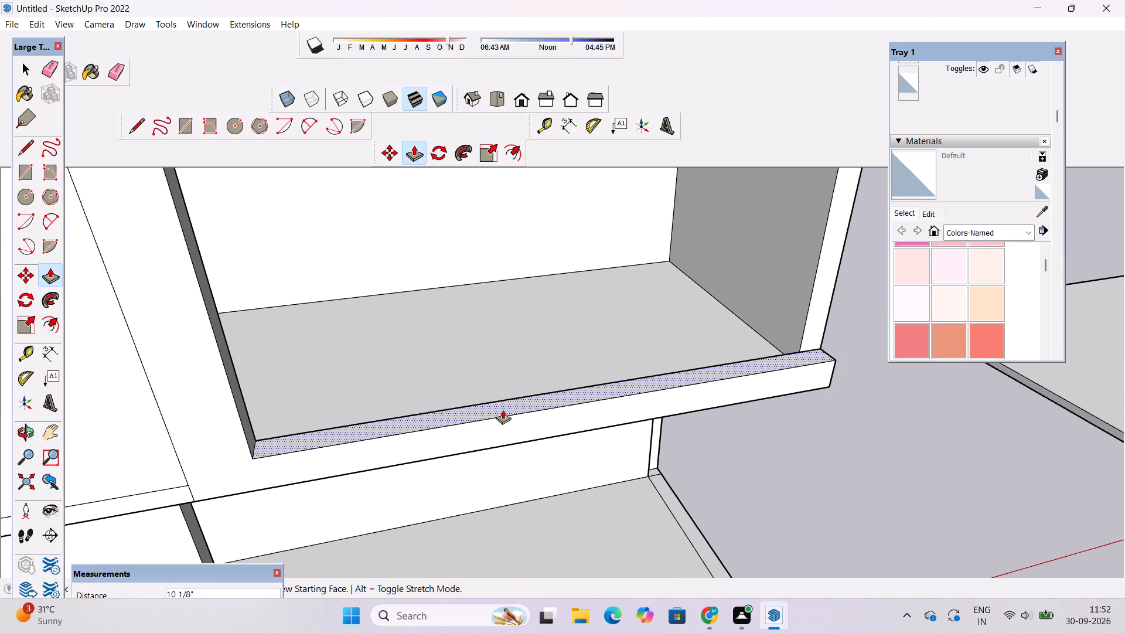
{"action": "type", "text": "2'"}
{"action": "key", "text": "Return"}
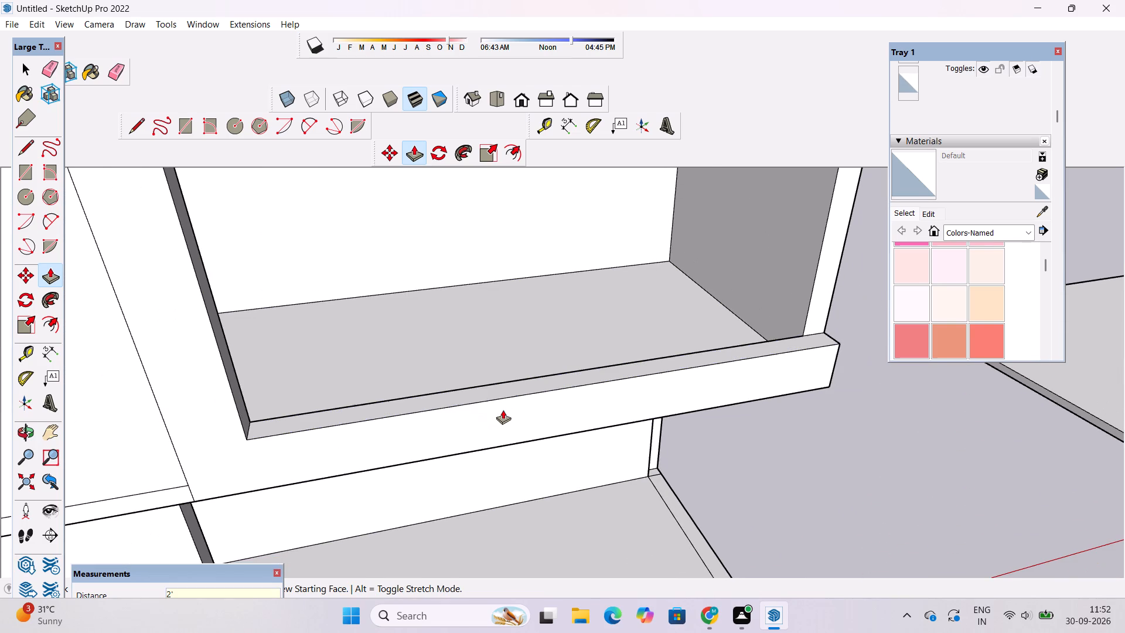
{"action": "scroll", "coordinate": [523, 456], "scroll_direction": "down", "scroll_amount": 5}
{"action": "scroll", "coordinate": [523, 462], "scroll_direction": "up", "scroll_amount": 1}
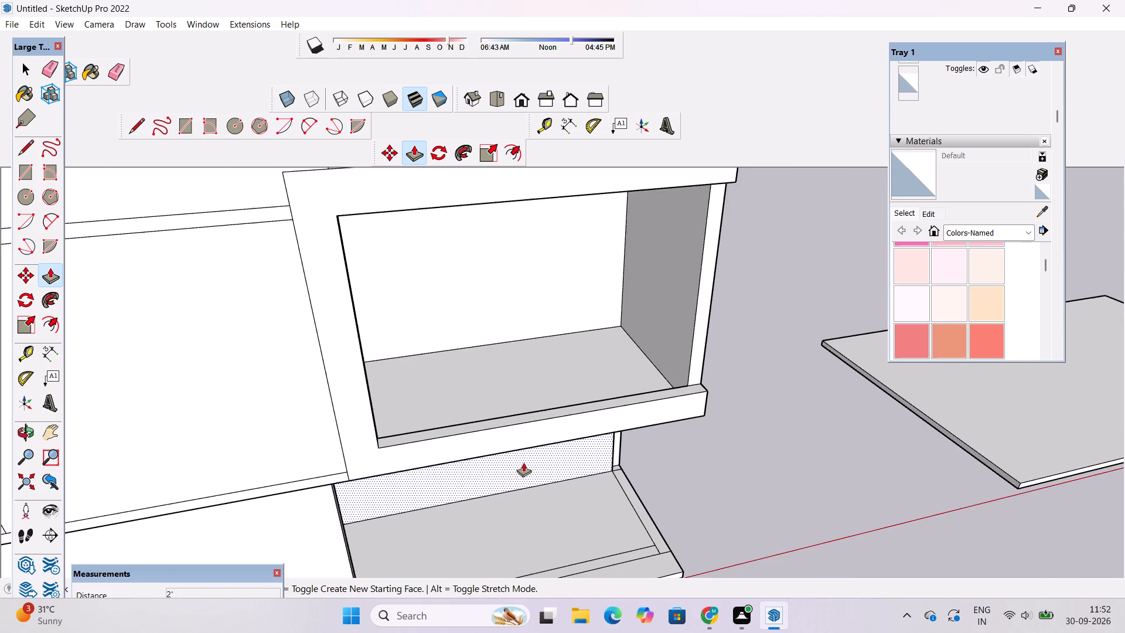
Examine the upper bay's raised front sill together with the frame around the opening.
{"action": "key", "text": "o"}
{"action": "scroll", "coordinate": [524, 467], "scroll_direction": "down", "scroll_amount": 3}
{"action": "left_click_drag", "start_coordinate": [524, 471], "coordinate": [534, 441]}
{"action": "left_click_drag", "start_coordinate": [554, 443], "coordinate": [522, 465], "text": "shift"}
{"action": "scroll", "coordinate": [519, 467], "scroll_direction": "up", "scroll_amount": 1}
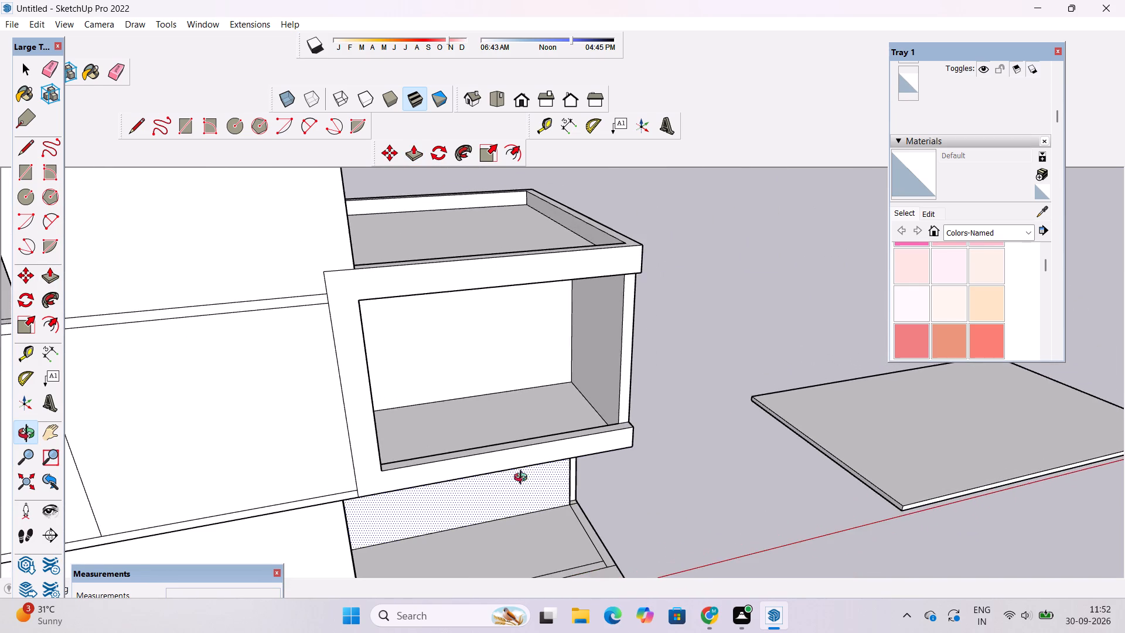
{"action": "left_click_drag", "start_coordinate": [529, 478], "coordinate": [497, 500], "text": "shift"}
{"action": "scroll", "coordinate": [504, 487], "scroll_direction": "down", "scroll_amount": 3}
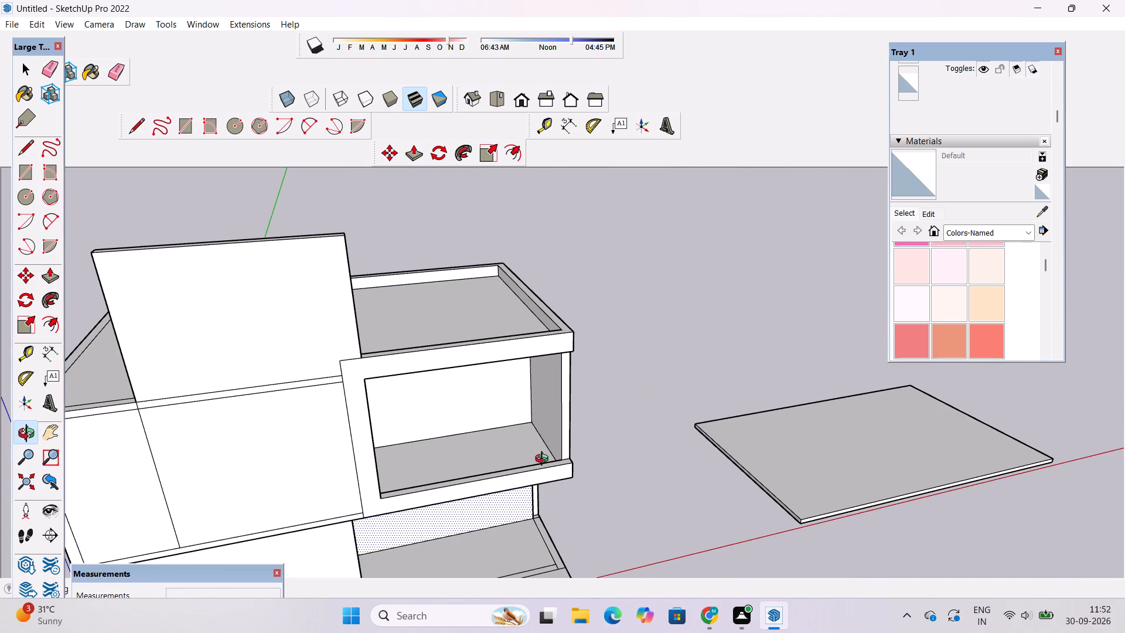
{"action": "scroll", "coordinate": [544, 460], "scroll_direction": "up", "scroll_amount": 2}
{"action": "scroll", "coordinate": [544, 460], "scroll_direction": "down", "scroll_amount": 2}
{"action": "scroll", "coordinate": [544, 460], "scroll_direction": "up", "scroll_amount": 2}
{"action": "scroll", "coordinate": [544, 460], "scroll_direction": "down", "scroll_amount": 3}
{"action": "scroll", "coordinate": [544, 460], "scroll_direction": "up", "scroll_amount": 3}
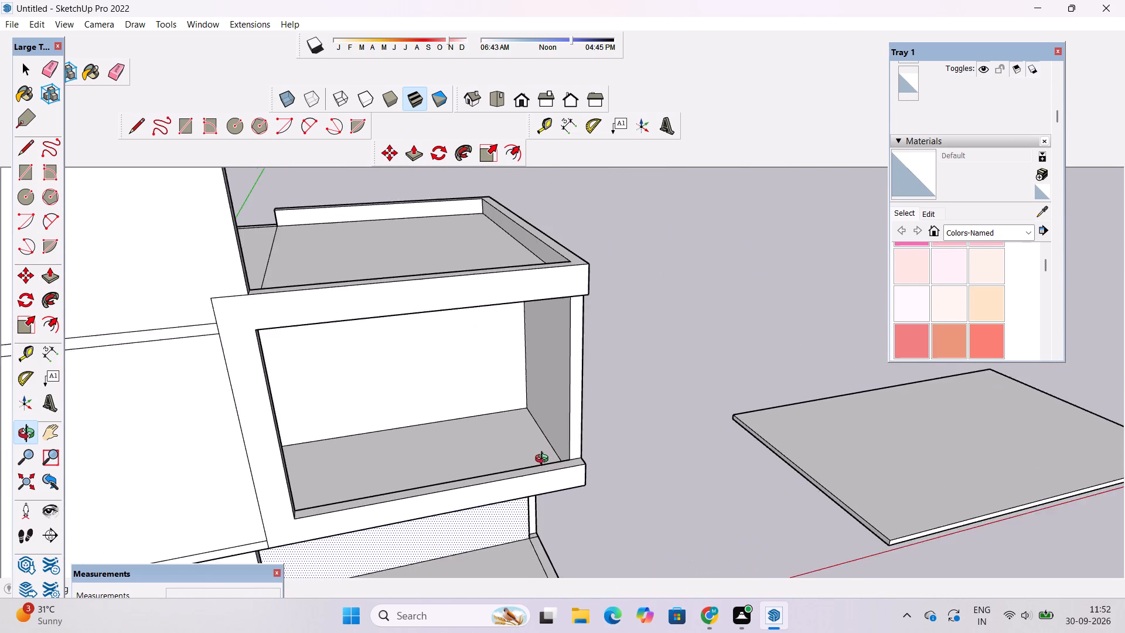
{"action": "scroll", "coordinate": [544, 460], "scroll_direction": "up", "scroll_amount": 2}
{"action": "scroll", "coordinate": [544, 460], "scroll_direction": "down", "scroll_amount": 7}
{"action": "left_click_drag", "start_coordinate": [546, 462], "coordinate": [518, 464]}
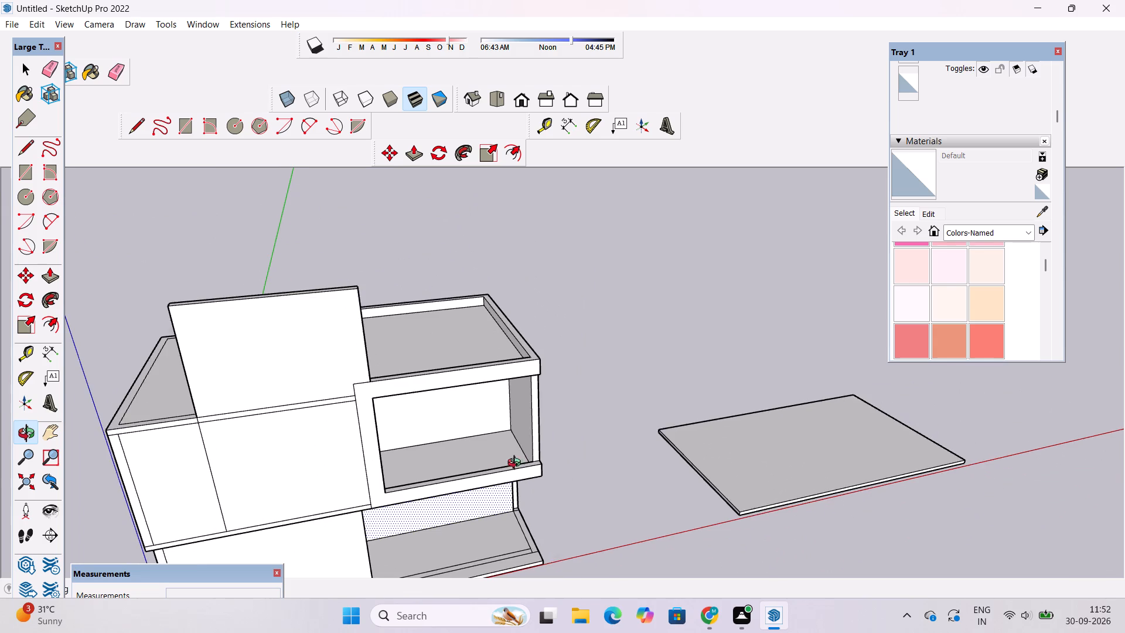
Examine the bay frame's junction with the raised front wall and adjoining facade from both sides.
{"action": "left_click_drag", "start_coordinate": [521, 469], "coordinate": [391, 499]}
{"action": "scroll", "coordinate": [667, 417], "scroll_direction": "up", "scroll_amount": 5}
{"action": "scroll", "coordinate": [401, 465], "scroll_direction": "up", "scroll_amount": 8}
{"action": "left_click_drag", "start_coordinate": [504, 474], "coordinate": [357, 483]}
{"action": "left_click_drag", "start_coordinate": [294, 435], "coordinate": [480, 478], "text": "shift"}
{"action": "scroll", "coordinate": [349, 414], "scroll_direction": "down", "scroll_amount": 6}
{"action": "left_click_drag", "start_coordinate": [281, 406], "coordinate": [595, 378]}
{"action": "scroll", "coordinate": [582, 384], "scroll_direction": "down", "scroll_amount": 5}
{"action": "scroll", "coordinate": [530, 345], "scroll_direction": "up", "scroll_amount": 5}
{"action": "left_click_drag", "start_coordinate": [519, 343], "coordinate": [471, 346], "text": "shift"}
{"action": "scroll", "coordinate": [371, 369], "scroll_direction": "down", "scroll_amount": 6}
{"action": "left_click_drag", "start_coordinate": [374, 370], "coordinate": [555, 350]}
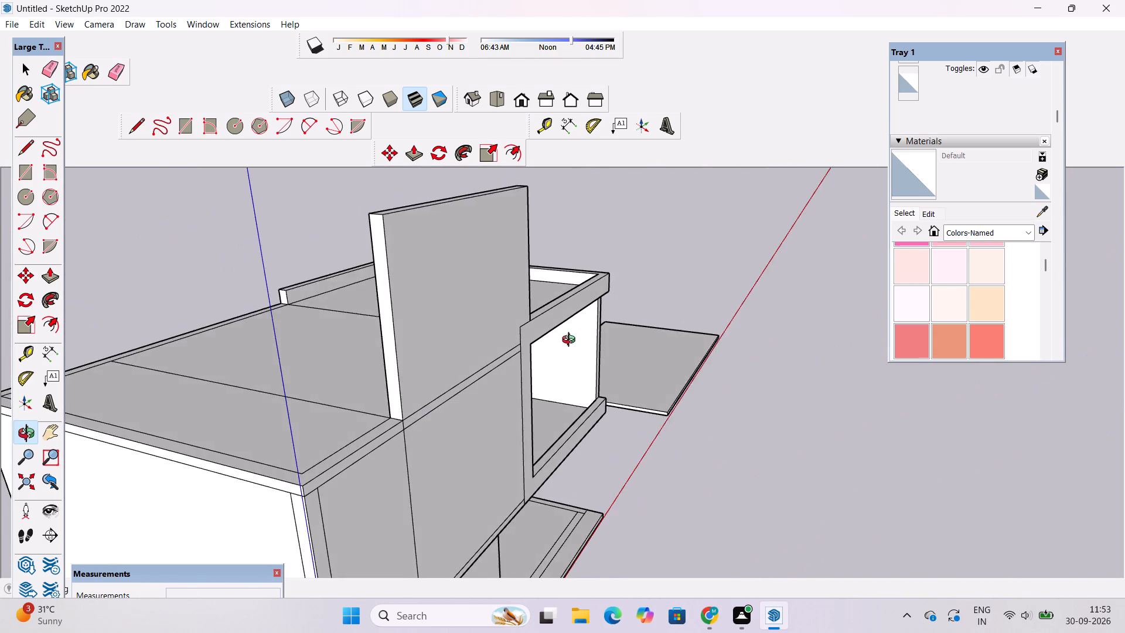
{"action": "scroll", "coordinate": [571, 341], "scroll_direction": "up", "scroll_amount": 4}
{"action": "left_click_drag", "start_coordinate": [565, 341], "coordinate": [556, 339], "text": "shift"}
{"action": "scroll", "coordinate": [420, 373], "scroll_direction": "down", "scroll_amount": 4}
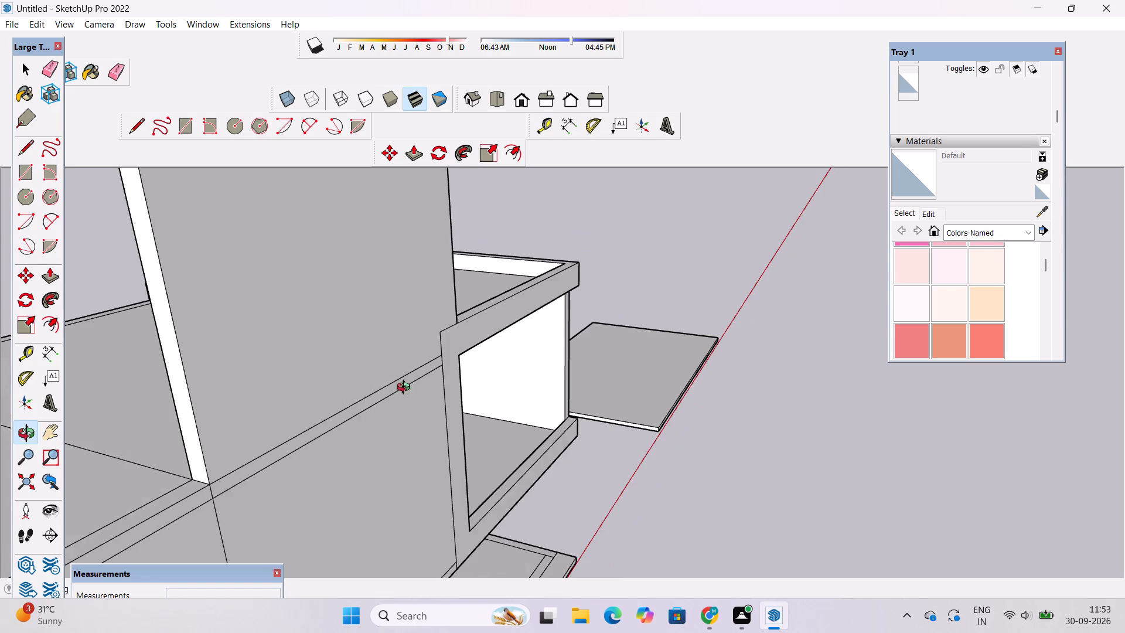
{"action": "left_click_drag", "start_coordinate": [468, 366], "coordinate": [439, 370], "text": "shift"}
{"action": "scroll", "coordinate": [438, 370], "scroll_direction": "down", "scroll_amount": 5}
{"action": "left_click_drag", "start_coordinate": [443, 359], "coordinate": [422, 363], "text": "shift"}
{"action": "scroll", "coordinate": [422, 371], "scroll_direction": "up", "scroll_amount": 3}
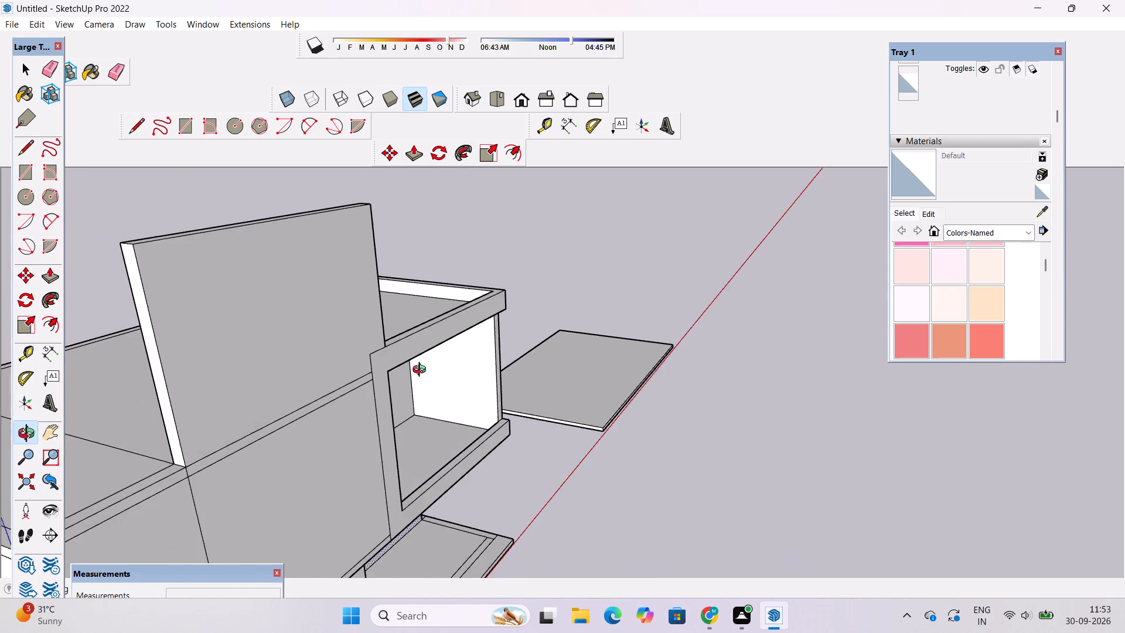
{"action": "left_click_drag", "start_coordinate": [372, 393], "coordinate": [383, 333], "text": "shift"}
{"action": "scroll", "coordinate": [384, 342], "scroll_direction": "up", "scroll_amount": 4}
{"action": "left_click_drag", "start_coordinate": [390, 338], "coordinate": [387, 356], "text": "shift"}
{"action": "scroll", "coordinate": [388, 332], "scroll_direction": "down", "scroll_amount": 5}
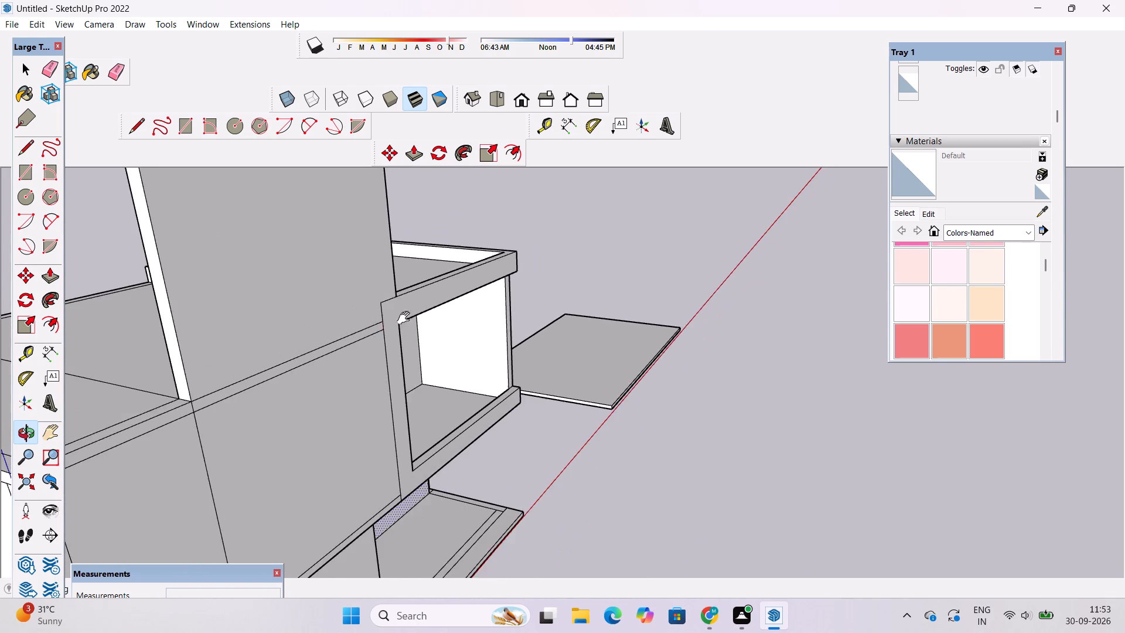
Examine the upper bay's frame and the raised front wall from the side and the front of the building.
{"action": "left_click_drag", "start_coordinate": [406, 318], "coordinate": [380, 352], "text": "shift"}
{"action": "left_click_drag", "start_coordinate": [379, 357], "coordinate": [437, 342]}
{"action": "left_click_drag", "start_coordinate": [429, 350], "coordinate": [417, 353], "text": "shift"}
{"action": "key", "text": "p"}
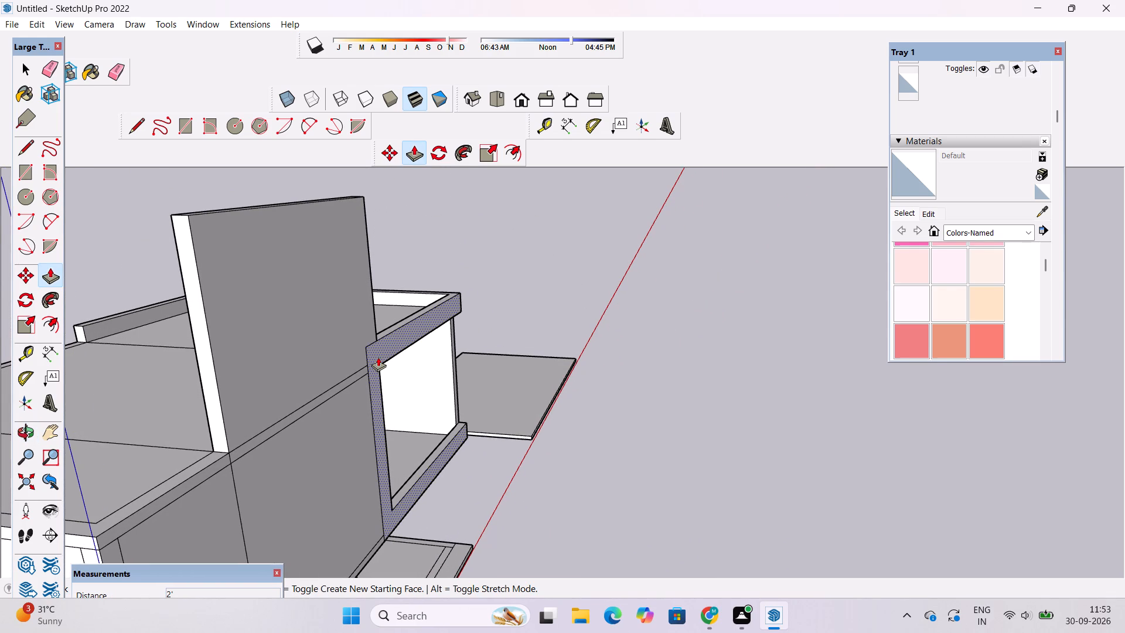
{"action": "key", "text": "o"}
{"action": "scroll", "coordinate": [387, 368], "scroll_direction": "down", "scroll_amount": 6}
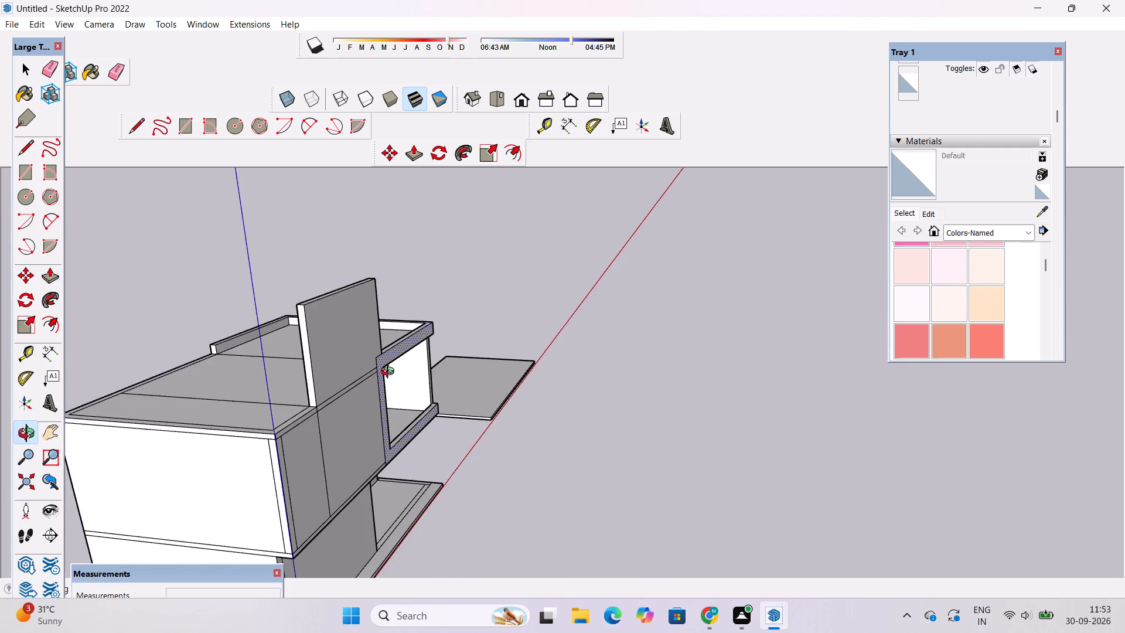
{"action": "left_click_drag", "start_coordinate": [436, 390], "coordinate": [308, 414]}
{"action": "left_click_drag", "start_coordinate": [322, 410], "coordinate": [419, 434], "text": "shift"}
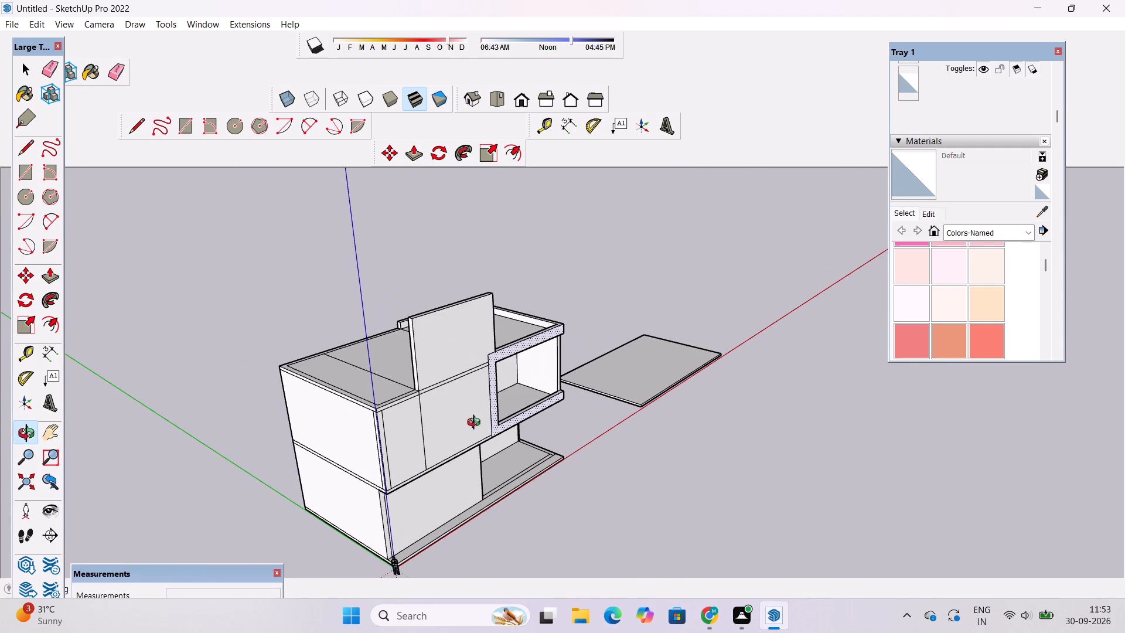
{"action": "scroll", "coordinate": [476, 424], "scroll_direction": "down", "scroll_amount": 6}
{"action": "left_click_drag", "start_coordinate": [486, 451], "coordinate": [484, 452]}
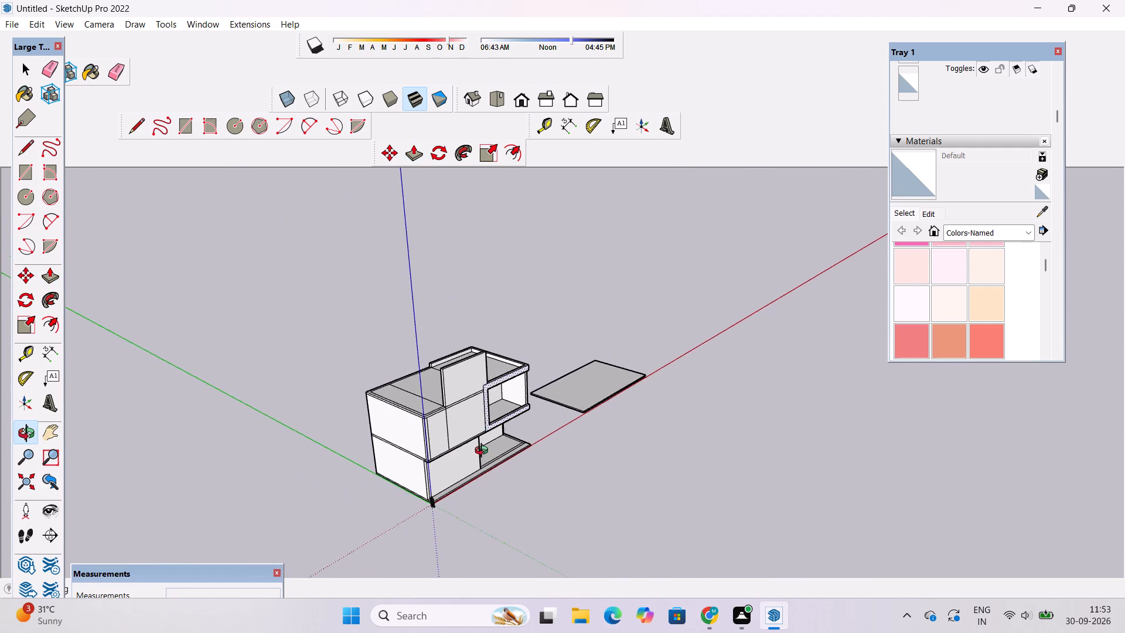
{"action": "left_click_drag", "start_coordinate": [484, 452], "coordinate": [395, 471]}
{"action": "scroll", "coordinate": [455, 386], "scroll_direction": "up", "scroll_amount": 6}
{"action": "left_click_drag", "start_coordinate": [479, 427], "coordinate": [471, 383]}
{"action": "scroll", "coordinate": [471, 380], "scroll_direction": "up", "scroll_amount": 3}
{"action": "left_click_drag", "start_coordinate": [470, 379], "coordinate": [451, 393], "text": "shift"}
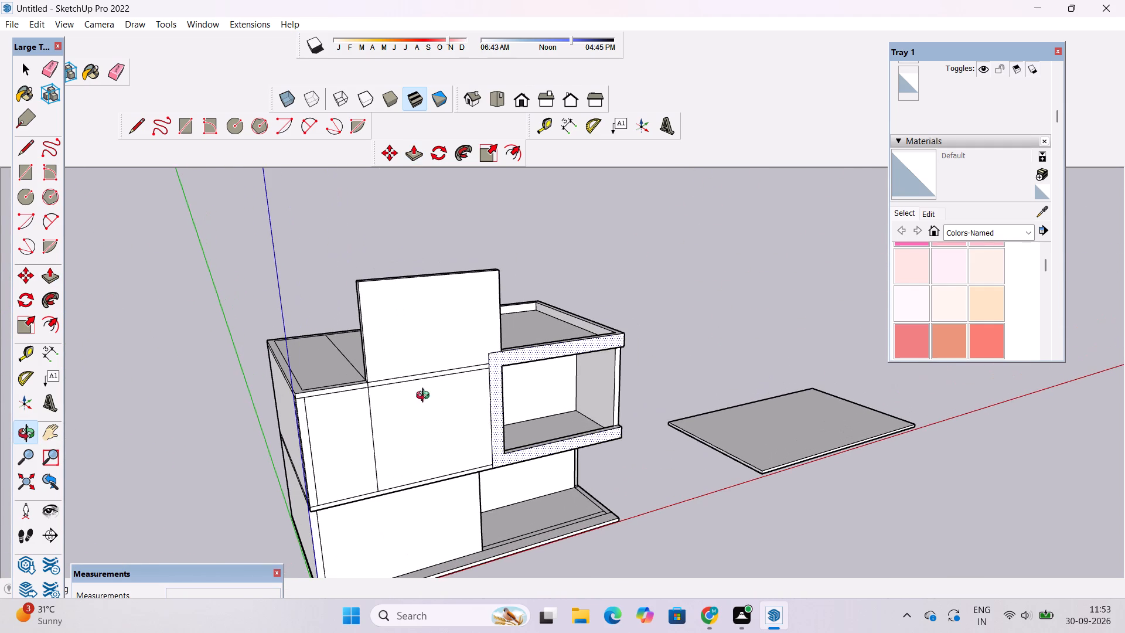
Erase the two horizontal edges crossing the front face at the base of the raised front wall.
{"action": "key", "text": "space"}
{"action": "left_click", "coordinate": [204, 393]}
{"action": "scroll", "coordinate": [446, 341], "scroll_direction": "up", "scroll_amount": 4}
{"action": "key", "text": "e"}
{"action": "scroll", "coordinate": [441, 344], "scroll_direction": "up", "scroll_amount": 4}
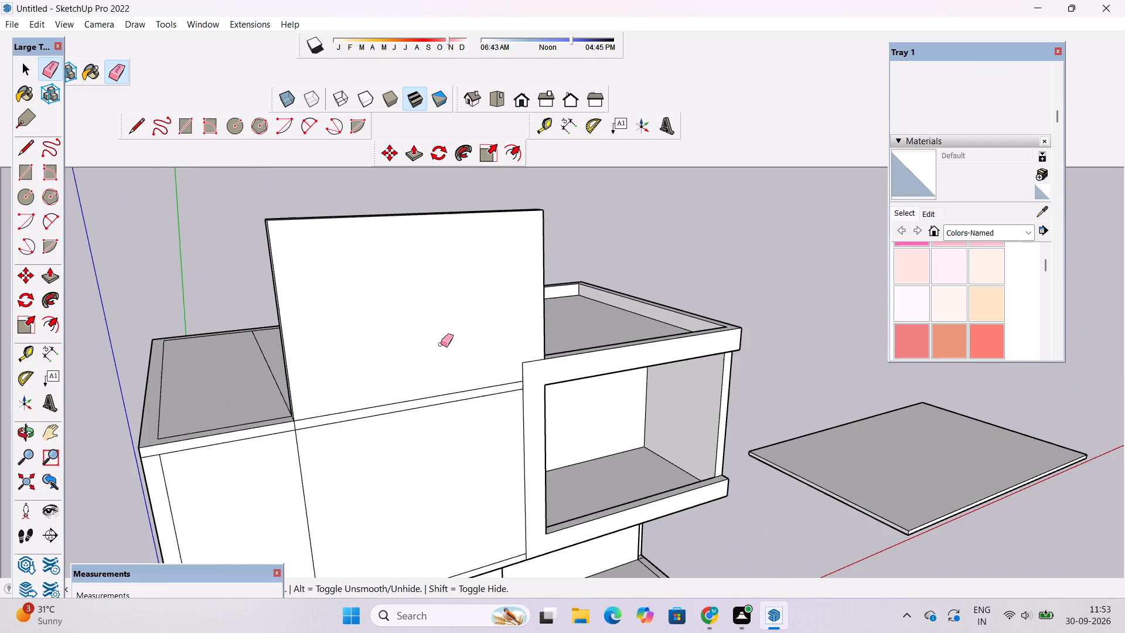
{"action": "left_click_drag", "start_coordinate": [440, 345], "coordinate": [463, 409]}
{"action": "left_click_drag", "start_coordinate": [463, 399], "coordinate": [471, 416]}
Examine the merged face of the raised front wall and its lower edge from the side and front.
{"action": "key", "text": "o"}
{"action": "scroll", "coordinate": [464, 396], "scroll_direction": "down", "scroll_amount": 4}
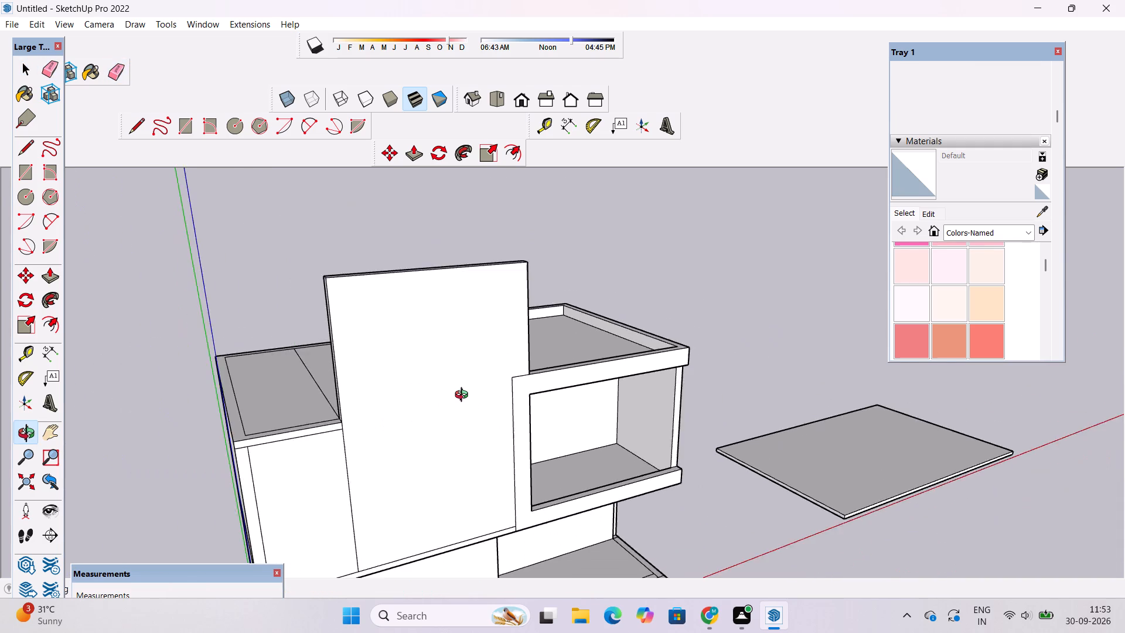
{"action": "scroll", "coordinate": [464, 396], "scroll_direction": "down", "scroll_amount": 7}
{"action": "left_click_drag", "start_coordinate": [339, 432], "coordinate": [531, 470]}
{"action": "scroll", "coordinate": [521, 450], "scroll_direction": "up", "scroll_amount": 3}
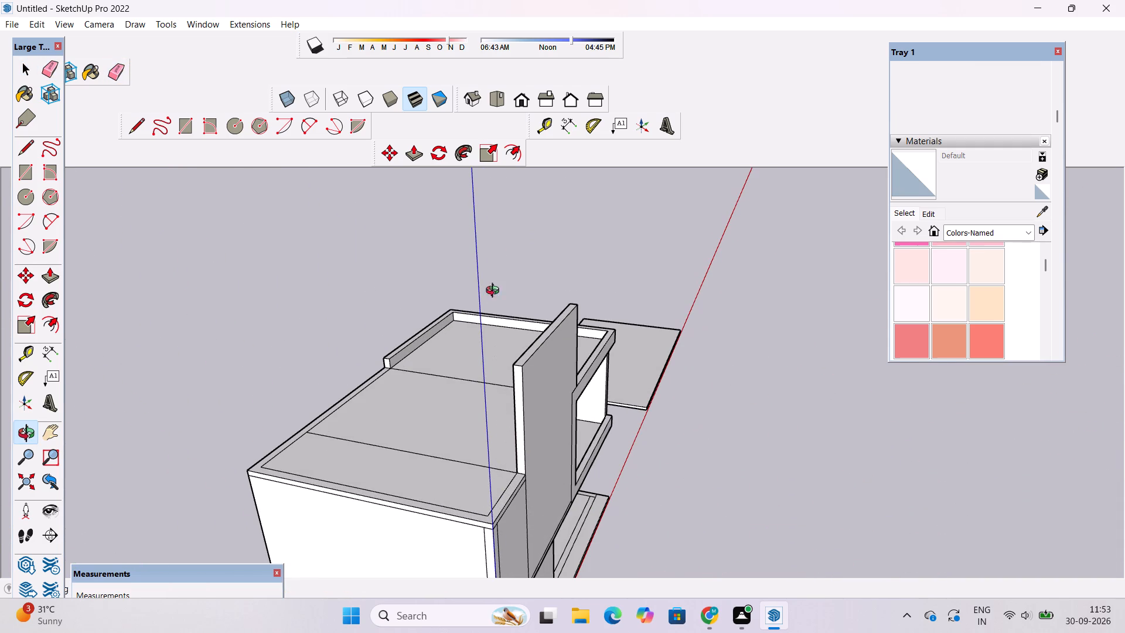
{"action": "scroll", "coordinate": [552, 222], "scroll_direction": "down", "scroll_amount": 2}
{"action": "left_click_drag", "start_coordinate": [564, 316], "coordinate": [543, 281], "text": "shift"}
{"action": "left_click_drag", "start_coordinate": [560, 340], "coordinate": [526, 336]}
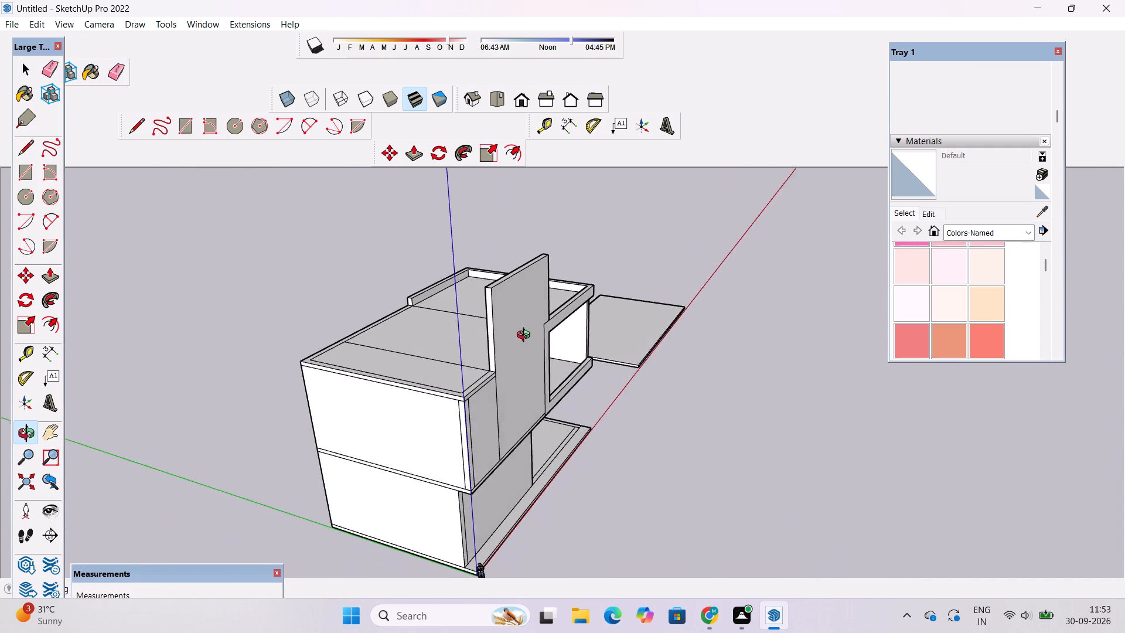
{"action": "left_click_drag", "start_coordinate": [526, 336], "coordinate": [523, 336]}
{"action": "scroll", "coordinate": [523, 362], "scroll_direction": "up", "scroll_amount": 3}
{"action": "left_click_drag", "start_coordinate": [530, 379], "coordinate": [468, 360], "text": "shift"}
{"action": "left_click_drag", "start_coordinate": [472, 428], "coordinate": [337, 411]}
{"action": "scroll", "coordinate": [363, 393], "scroll_direction": "up", "scroll_amount": 4}
{"action": "left_click_drag", "start_coordinate": [397, 373], "coordinate": [390, 402], "text": "shift"}
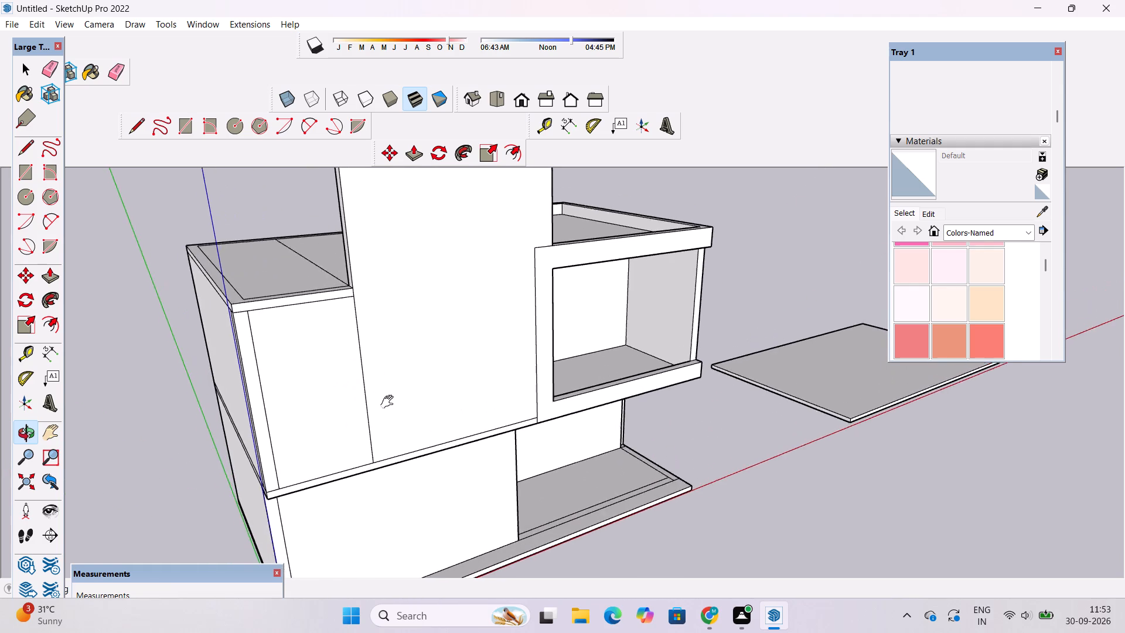
{"action": "left_click_drag", "start_coordinate": [390, 402], "coordinate": [388, 406], "text": "shift"}
{"action": "scroll", "coordinate": [383, 382], "scroll_direction": "down", "scroll_amount": 6}
{"action": "scroll", "coordinate": [390, 365], "scroll_direction": "up", "scroll_amount": 4}
{"action": "left_click_drag", "start_coordinate": [390, 324], "coordinate": [393, 346], "text": "shift"}
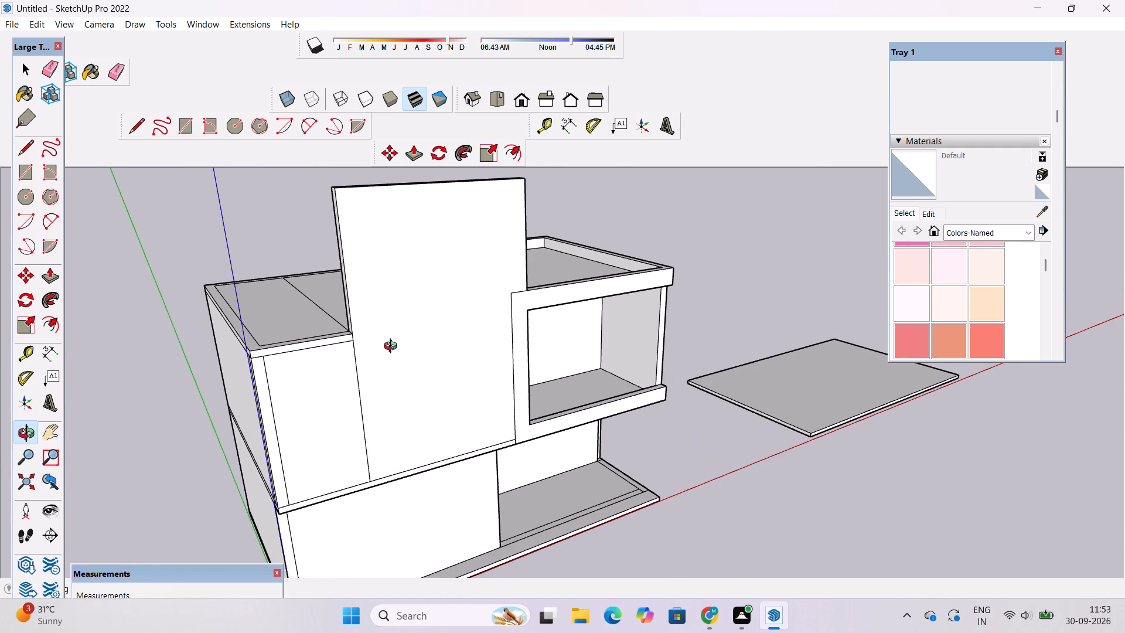
{"action": "left_click_drag", "start_coordinate": [396, 345], "coordinate": [398, 359], "text": "shift"}
{"action": "scroll", "coordinate": [392, 325], "scroll_direction": "down", "scroll_amount": 5}
{"action": "scroll", "coordinate": [387, 325], "scroll_direction": "up", "scroll_amount": 4}
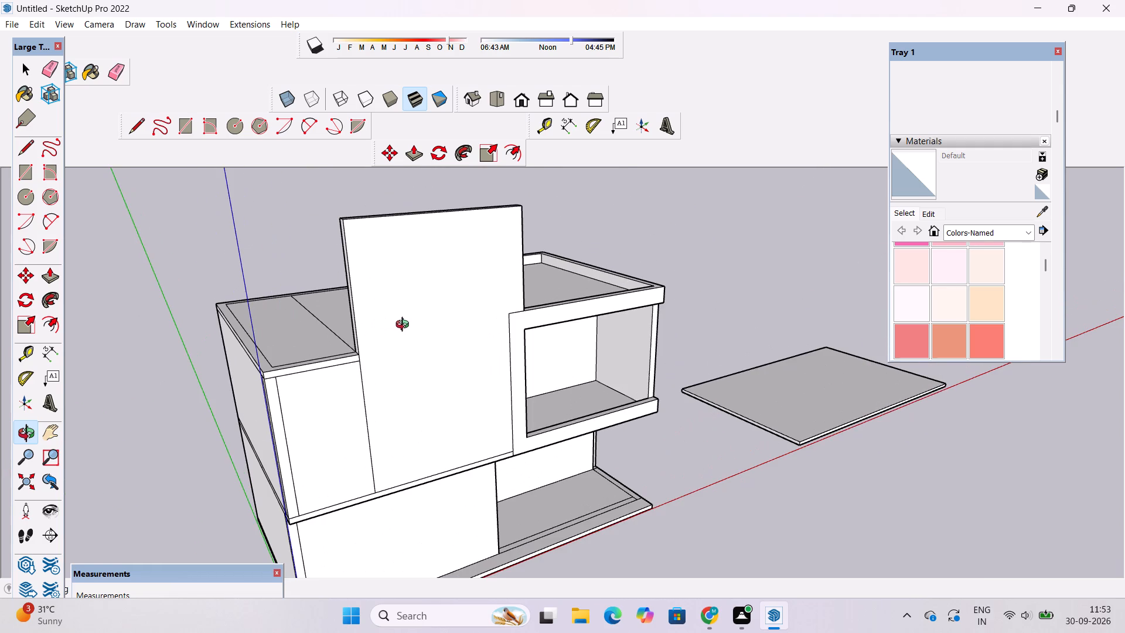
{"action": "left_click", "coordinate": [405, 326]}
{"action": "left_click_drag", "start_coordinate": [428, 335], "coordinate": [386, 339]}
{"action": "left_click_drag", "start_coordinate": [386, 339], "coordinate": [401, 348], "text": "shift"}
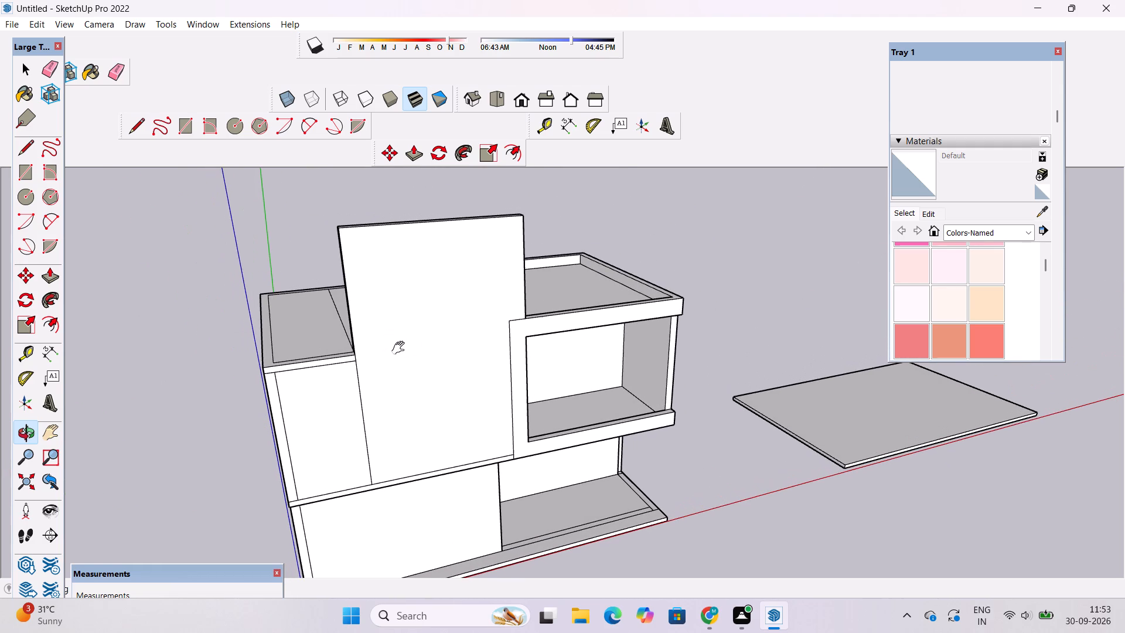
{"action": "scroll", "coordinate": [475, 305], "scroll_direction": "down", "scroll_amount": 2}
{"action": "scroll", "coordinate": [424, 375], "scroll_direction": "up", "scroll_amount": 3}
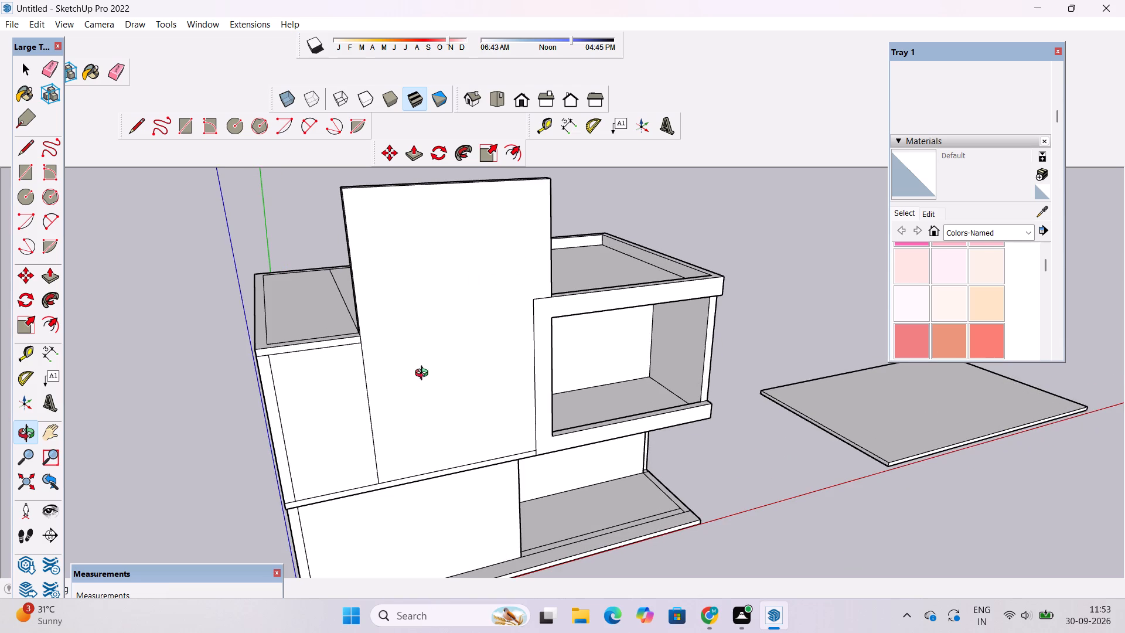
{"action": "left_click", "coordinate": [400, 394]}
{"action": "scroll", "coordinate": [400, 377], "scroll_direction": "down", "scroll_amount": 4}
{"action": "left_click_drag", "start_coordinate": [405, 424], "coordinate": [412, 348], "text": "shift"}
Draw a 1' vertical line extending the raised front wall's side edge down to the upper storey's bottom edge.
{"action": "scroll", "coordinate": [400, 368], "scroll_direction": "up", "scroll_amount": 2}
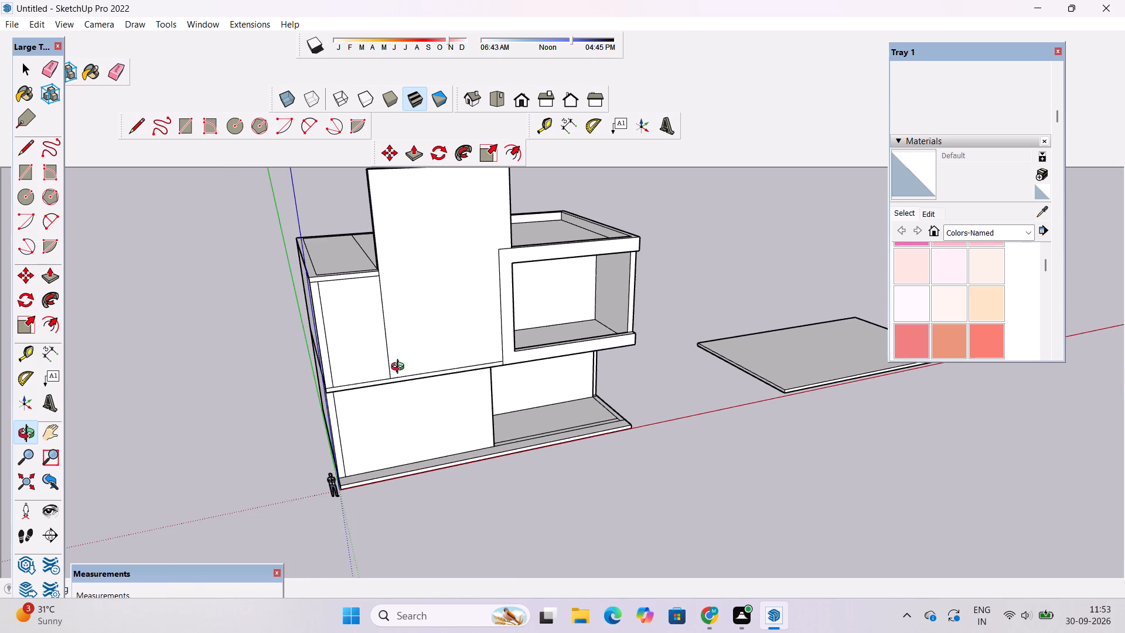
{"action": "scroll", "coordinate": [400, 368], "scroll_direction": "up", "scroll_amount": 9}
{"action": "left_click", "coordinate": [394, 384], "text": "shift"}
{"action": "key", "text": "l"}
{"action": "scroll", "coordinate": [363, 419], "scroll_direction": "up", "scroll_amount": 9}
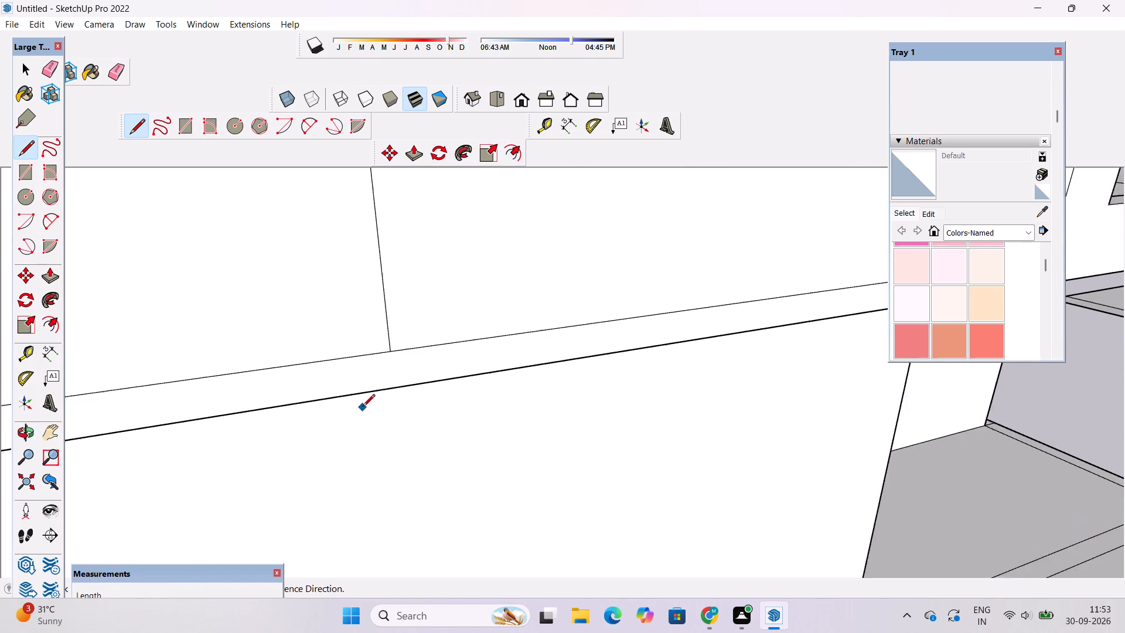
{"action": "scroll", "coordinate": [363, 407], "scroll_direction": "up", "scroll_amount": 1}
{"action": "left_click", "coordinate": [396, 342]}
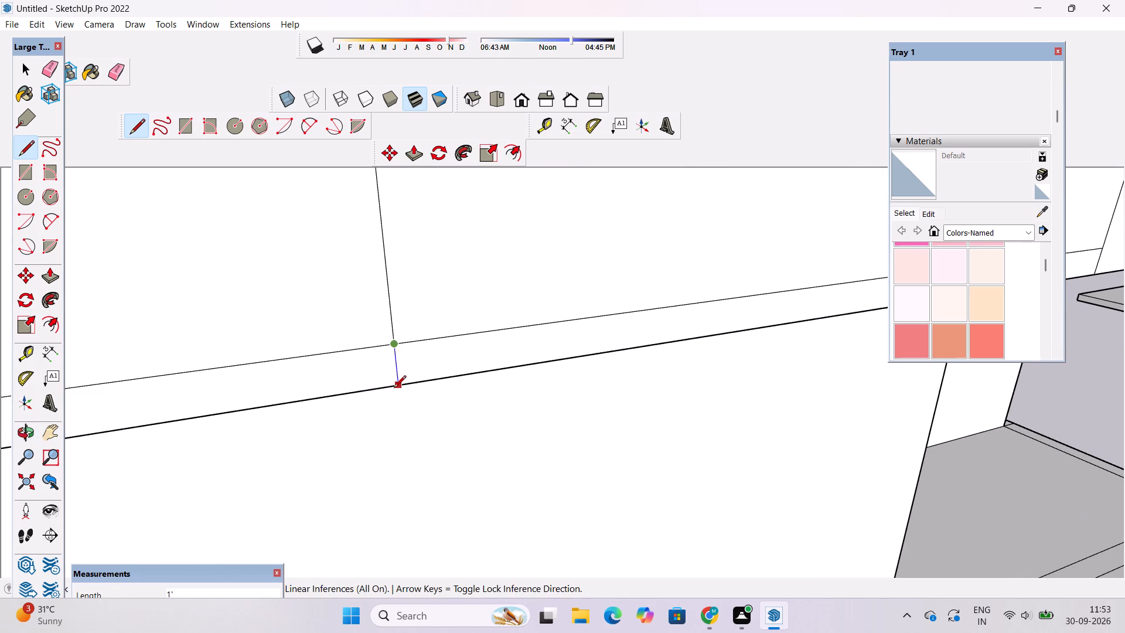
{"action": "left_click", "coordinate": [394, 389]}
Erase the horizontal slab edge along the bottom of the raised front wall's face, up to the new vertical line.
{"action": "key", "text": "space"}
{"action": "type", "text": "e"}
{"action": "left_click_drag", "start_coordinate": [463, 333], "coordinate": [464, 339]}
{"action": "scroll", "coordinate": [286, 346], "scroll_direction": "down", "scroll_amount": 2}
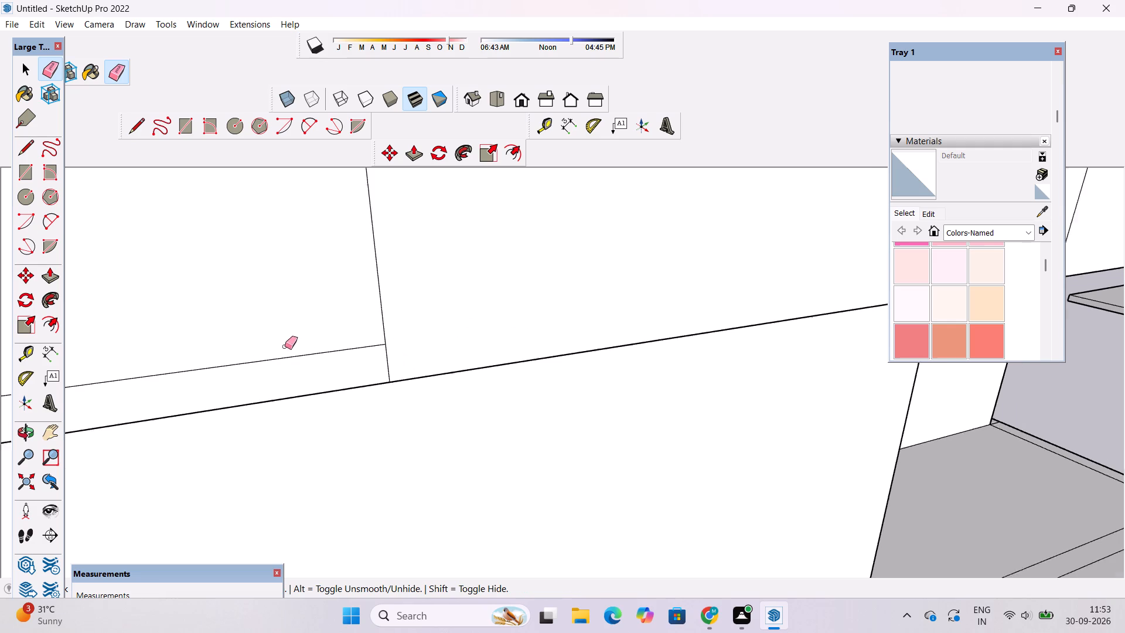
{"action": "scroll", "coordinate": [285, 346], "scroll_direction": "down", "scroll_amount": 9}
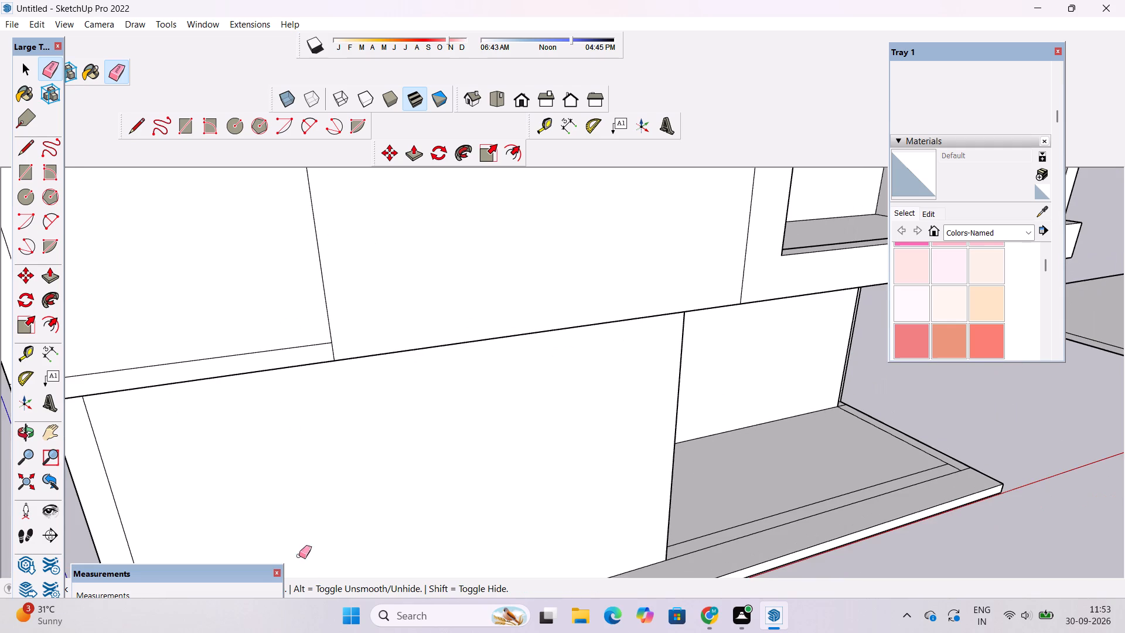
{"action": "scroll", "coordinate": [333, 530], "scroll_direction": "down", "scroll_amount": 7}
Examine the whole building from the far side, above and the front, including the raised wall and framed bay.
{"action": "key", "text": "space"}
{"action": "key", "text": "o"}
{"action": "scroll", "coordinate": [332, 562], "scroll_direction": "down", "scroll_amount": 4}
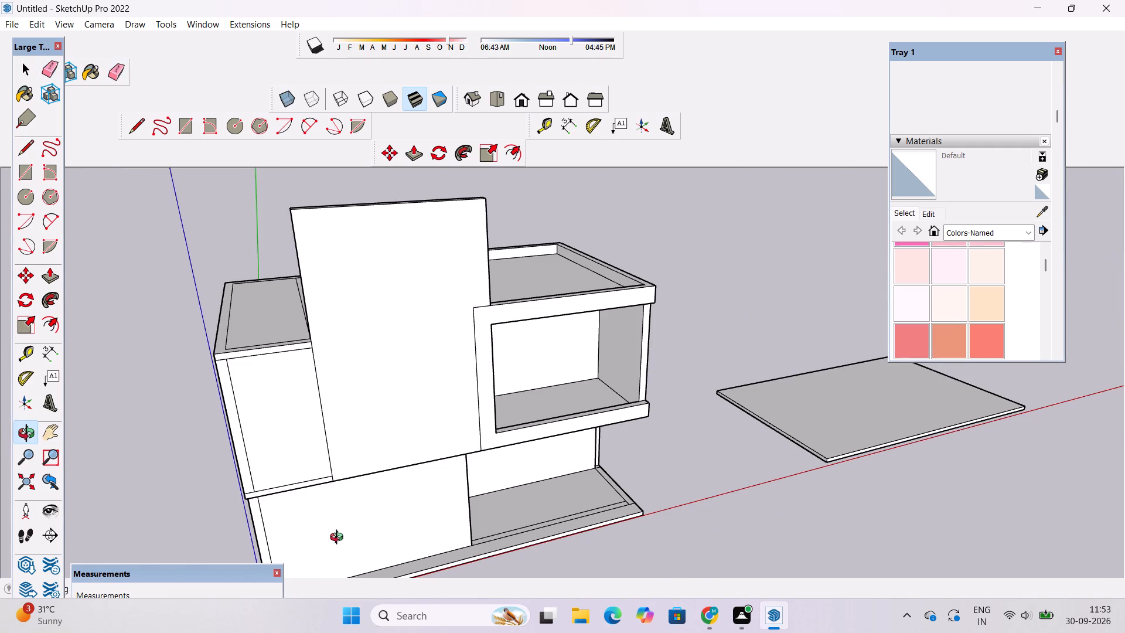
{"action": "left_click_drag", "start_coordinate": [335, 549], "coordinate": [466, 522]}
{"action": "scroll", "coordinate": [476, 505], "scroll_direction": "up", "scroll_amount": 3}
{"action": "left_click_drag", "start_coordinate": [643, 444], "coordinate": [152, 591]}
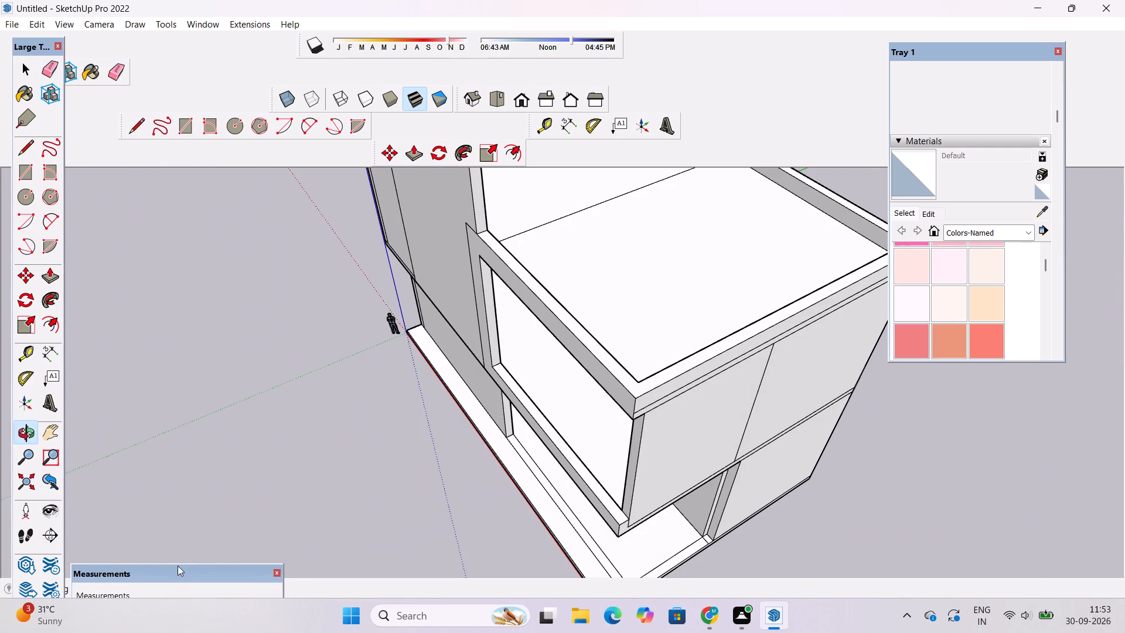
{"action": "scroll", "coordinate": [109, 606], "scroll_direction": "down", "scroll_amount": 3}
{"action": "scroll", "coordinate": [346, 516], "scroll_direction": "down", "scroll_amount": 4}
{"action": "left_click_drag", "start_coordinate": [339, 523], "coordinate": [335, 585], "text": "shift"}
{"action": "scroll", "coordinate": [336, 519], "scroll_direction": "down", "scroll_amount": 5}
{"action": "scroll", "coordinate": [341, 509], "scroll_direction": "up", "scroll_amount": 5}
{"action": "left_click_drag", "start_coordinate": [333, 506], "coordinate": [587, 358]}
{"action": "scroll", "coordinate": [581, 365], "scroll_direction": "down", "scroll_amount": 5}
{"action": "left_click_drag", "start_coordinate": [422, 447], "coordinate": [512, 447], "text": "shift"}
{"action": "left_click_drag", "start_coordinate": [514, 449], "coordinate": [844, 444]}
{"action": "left_click_drag", "start_coordinate": [840, 427], "coordinate": [715, 505]}
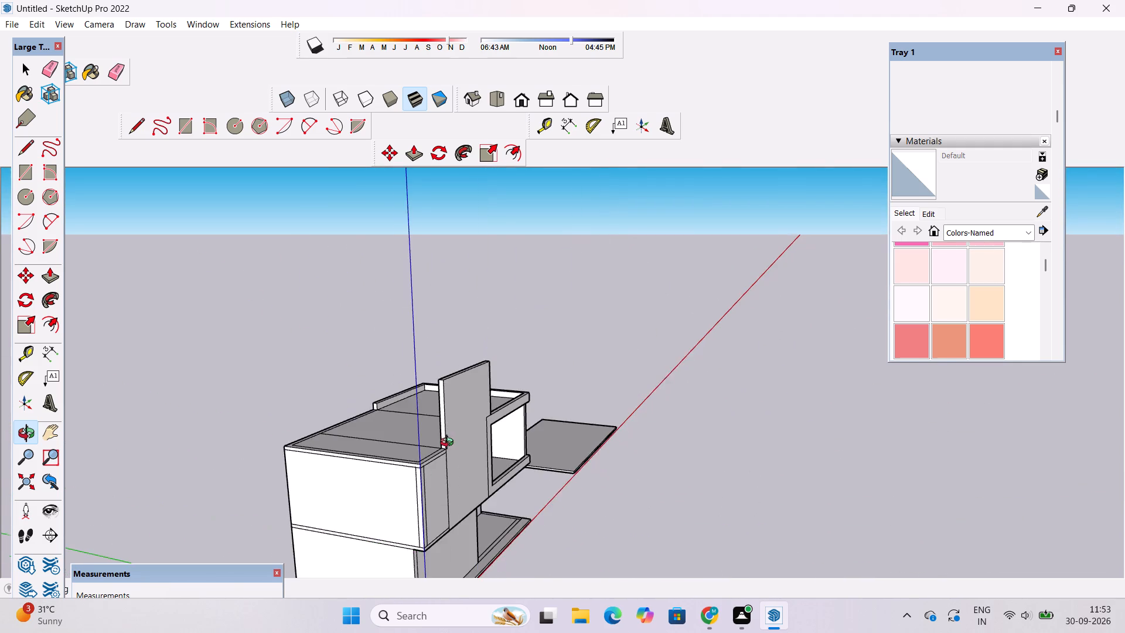
{"action": "scroll", "coordinate": [449, 444], "scroll_direction": "up", "scroll_amount": 5}
{"action": "left_click_drag", "start_coordinate": [466, 472], "coordinate": [470, 375], "text": "shift"}
{"action": "scroll", "coordinate": [471, 376], "scroll_direction": "up", "scroll_amount": 3}
{"action": "scroll", "coordinate": [471, 380], "scroll_direction": "down", "scroll_amount": 4}
{"action": "left_click_drag", "start_coordinate": [614, 387], "coordinate": [332, 399]}
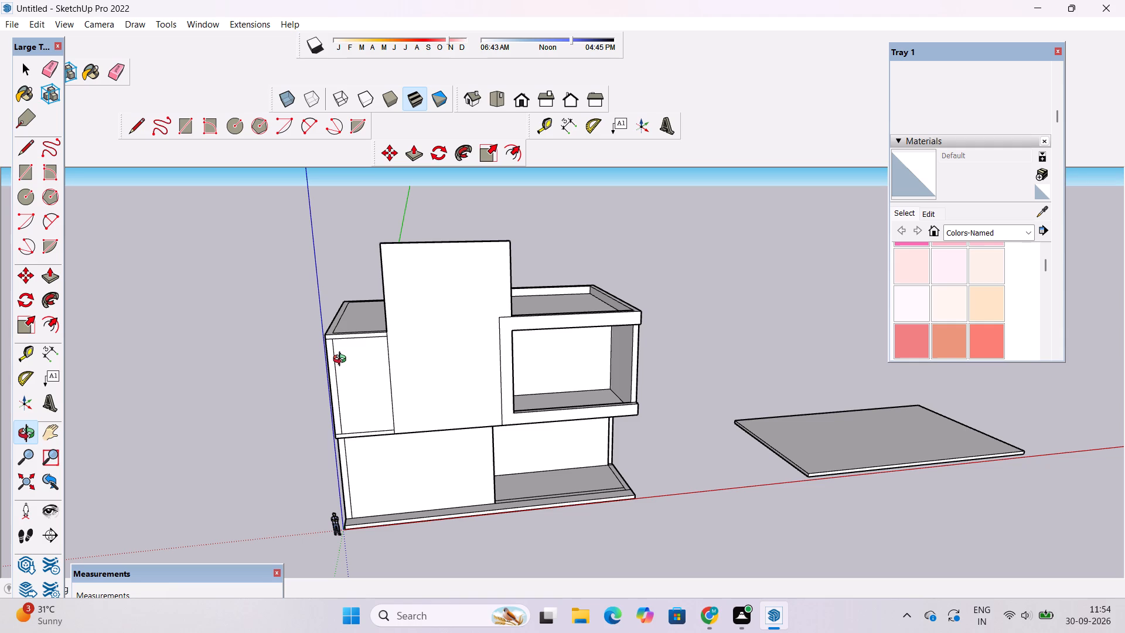
Push/Pull the top face of the raised front wall upward by 6'.
{"action": "scroll", "coordinate": [342, 360], "scroll_direction": "down", "scroll_amount": 3}
{"action": "left_click_drag", "start_coordinate": [405, 359], "coordinate": [454, 462], "text": "shift"}
{"action": "scroll", "coordinate": [483, 351], "scroll_direction": "down", "scroll_amount": 4}
{"action": "left_click_drag", "start_coordinate": [485, 375], "coordinate": [496, 488]}
{"action": "scroll", "coordinate": [475, 381], "scroll_direction": "up", "scroll_amount": 6}
{"action": "left_click_drag", "start_coordinate": [494, 433], "coordinate": [486, 355], "text": "shift"}
{"action": "left_click_drag", "start_coordinate": [490, 389], "coordinate": [492, 424]}
{"action": "scroll", "coordinate": [467, 367], "scroll_direction": "up", "scroll_amount": 8}
{"action": "left_click_drag", "start_coordinate": [471, 372], "coordinate": [472, 380]}
{"action": "scroll", "coordinate": [466, 365], "scroll_direction": "up", "scroll_amount": 2}
{"action": "key", "text": "p"}
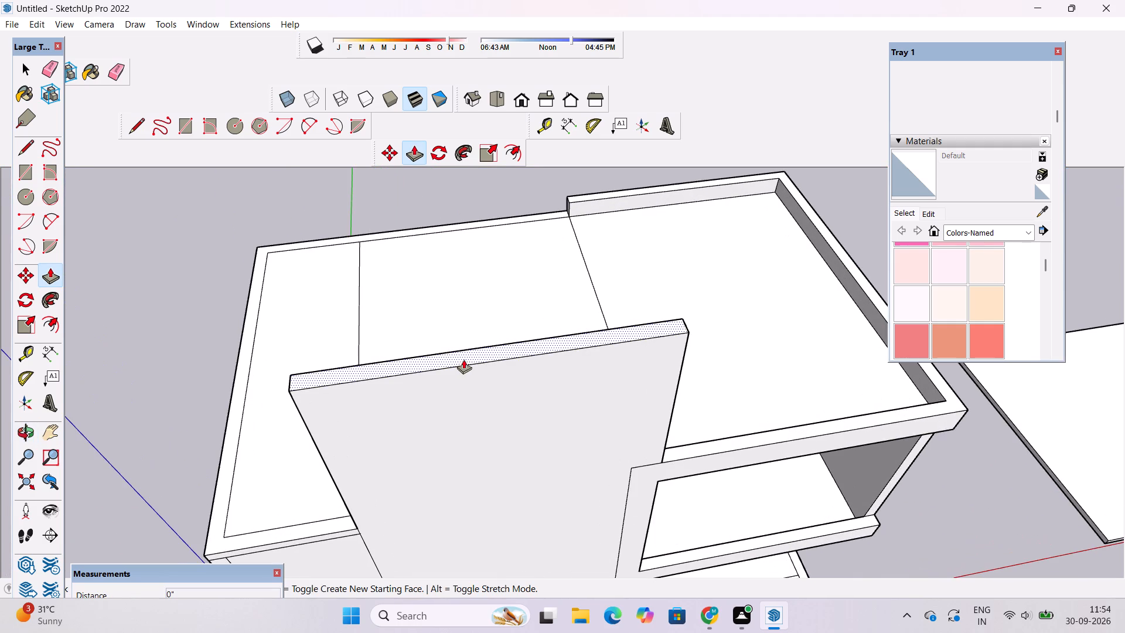
{"action": "left_click", "coordinate": [462, 354]}
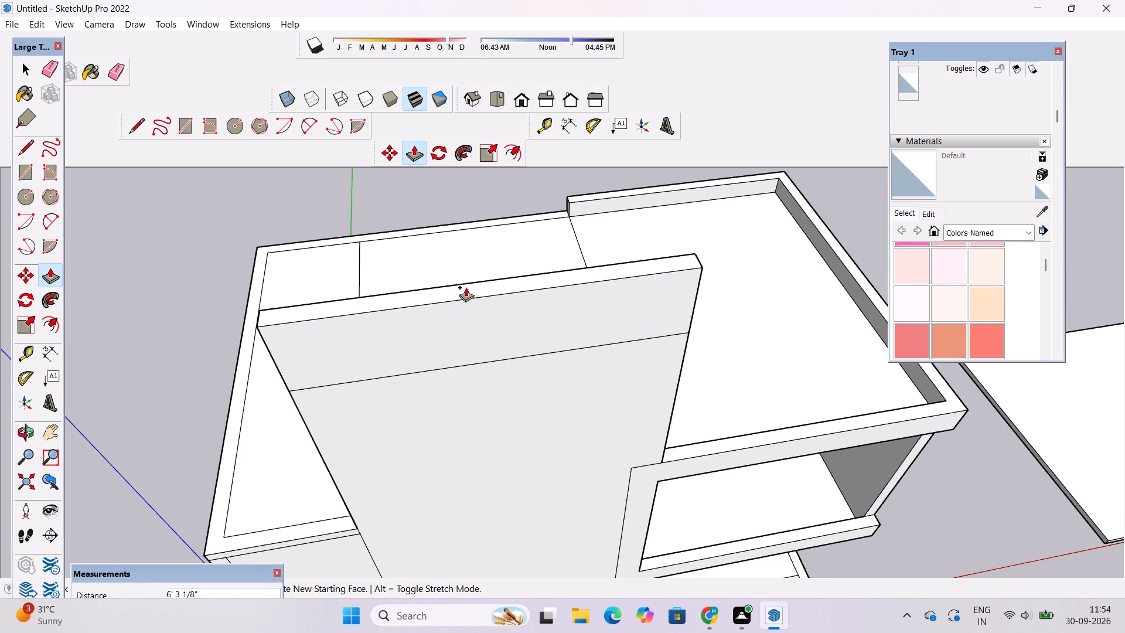
{"action": "type", "text": "6'"}
{"action": "key", "text": "Return"}
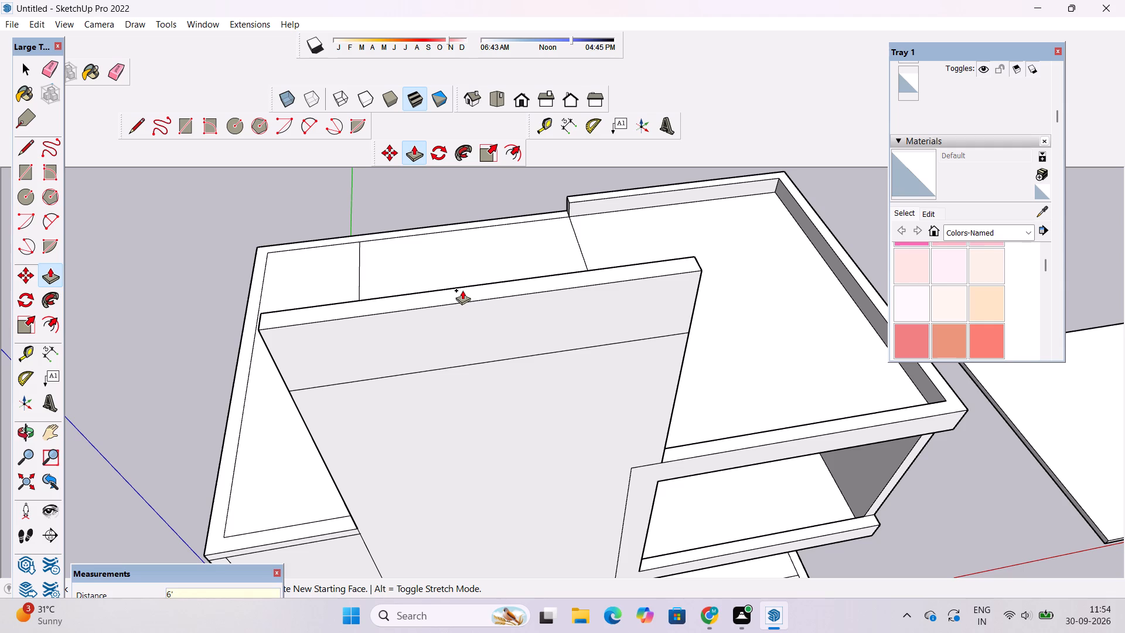
Examine the heightened front wall and the facade around it from both sides, above and the front.
{"action": "key", "text": "o"}
{"action": "scroll", "coordinate": [476, 356], "scroll_direction": "down", "scroll_amount": 7}
{"action": "left_click_drag", "start_coordinate": [453, 432], "coordinate": [524, 324]}
{"action": "scroll", "coordinate": [524, 322], "scroll_direction": "up", "scroll_amount": 1}
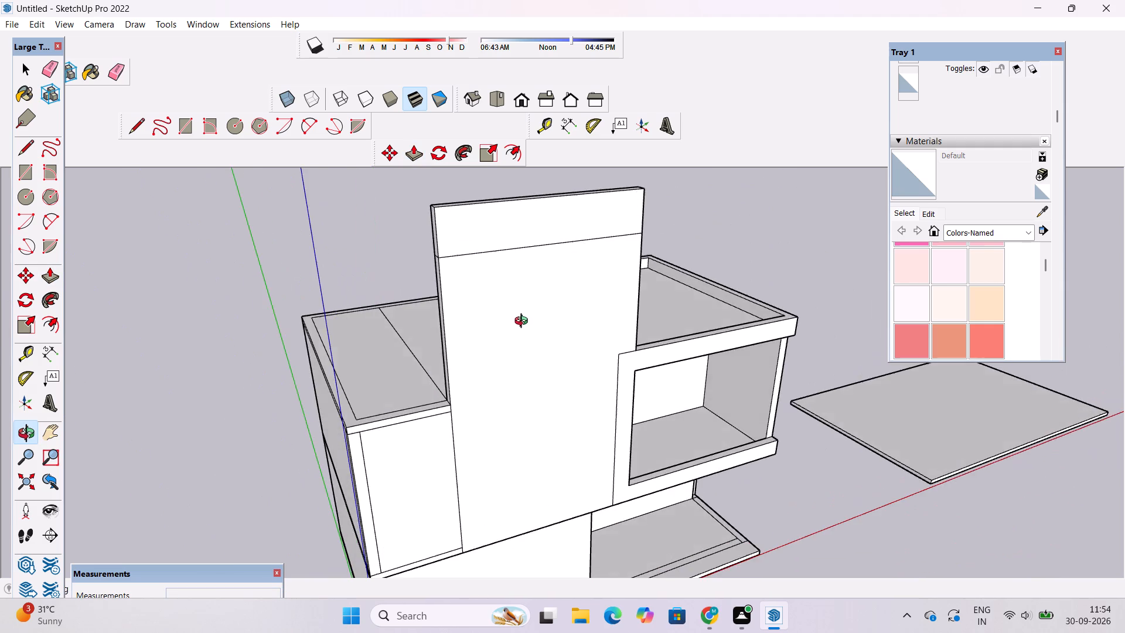
{"action": "left_click_drag", "start_coordinate": [525, 321], "coordinate": [424, 394], "text": "shift"}
{"action": "scroll", "coordinate": [422, 395], "scroll_direction": "down", "scroll_amount": 6}
{"action": "left_click_drag", "start_coordinate": [267, 386], "coordinate": [444, 386]}
{"action": "scroll", "coordinate": [463, 392], "scroll_direction": "up", "scroll_amount": 2}
{"action": "left_click_drag", "start_coordinate": [475, 413], "coordinate": [463, 327], "text": "shift"}
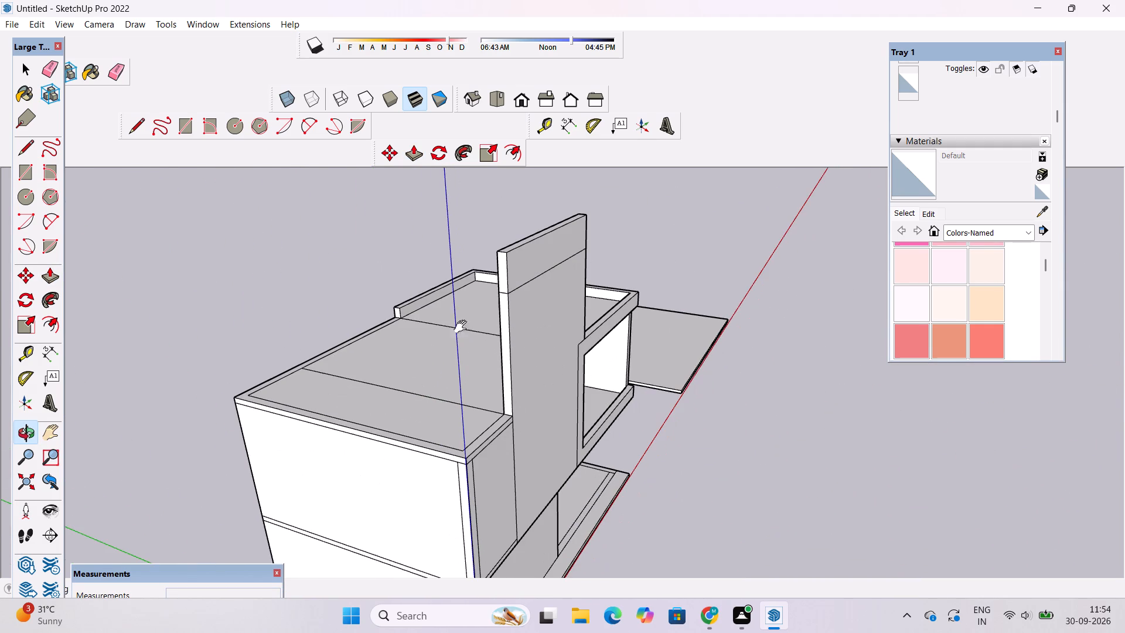
{"action": "left_click_drag", "start_coordinate": [711, 318], "coordinate": [326, 350]}
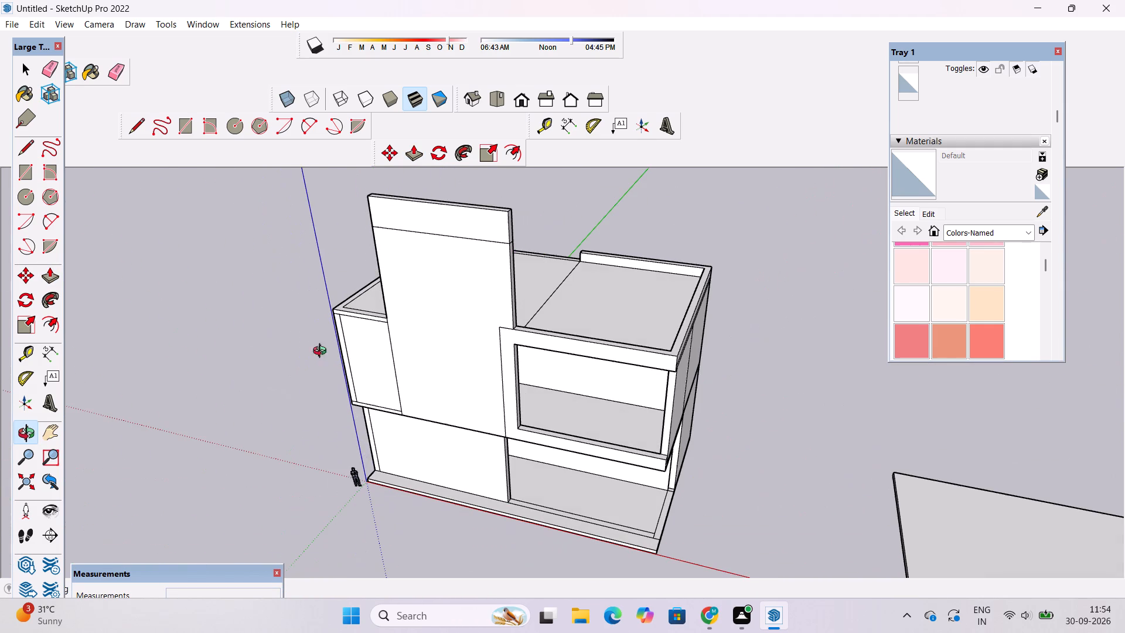
{"action": "left_click_drag", "start_coordinate": [495, 382], "coordinate": [598, 316]}
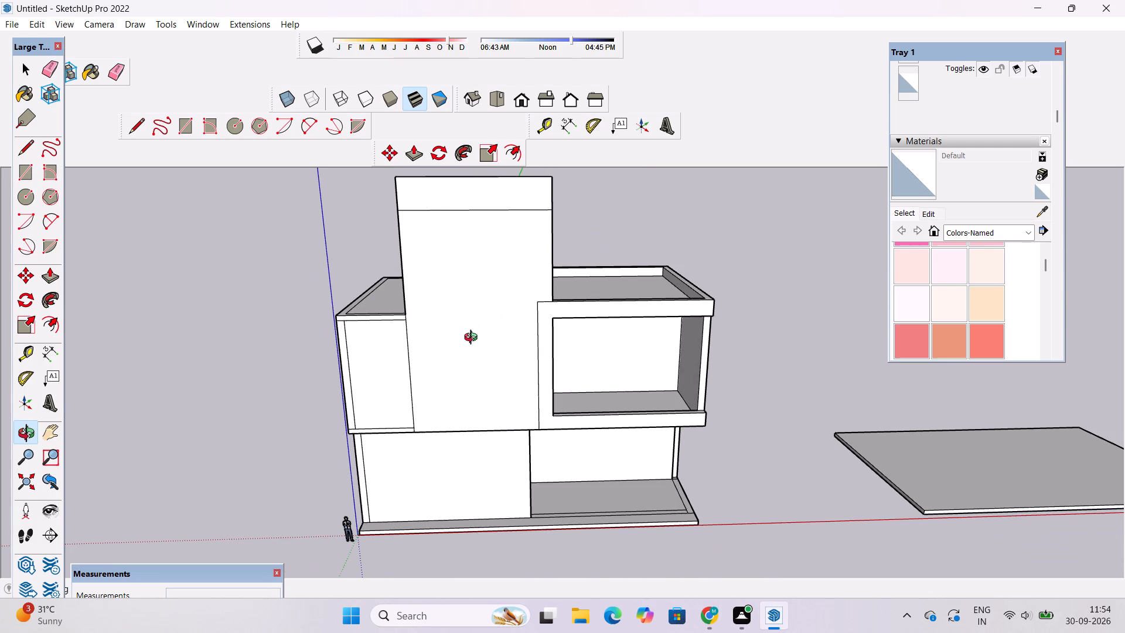
{"action": "scroll", "coordinate": [476, 350], "scroll_direction": "down", "scroll_amount": 2}
{"action": "scroll", "coordinate": [473, 351], "scroll_direction": "up", "scroll_amount": 9}
{"action": "left_click_drag", "start_coordinate": [413, 377], "coordinate": [632, 337]}
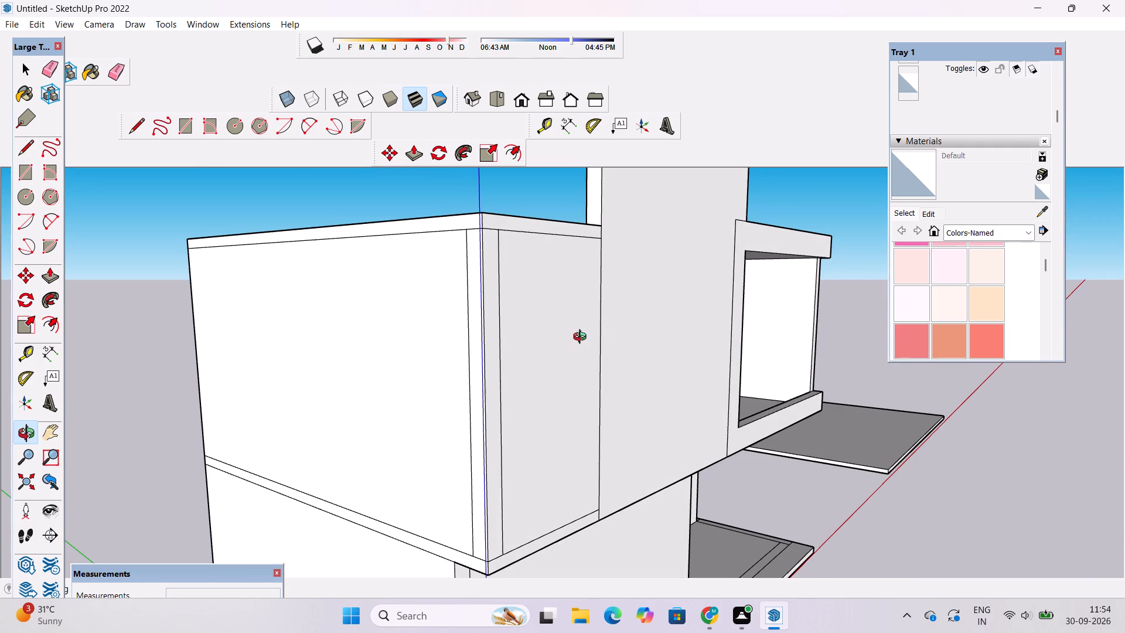
{"action": "scroll", "coordinate": [611, 342], "scroll_direction": "down", "scroll_amount": 1}
{"action": "left_click_drag", "start_coordinate": [626, 349], "coordinate": [473, 351]}
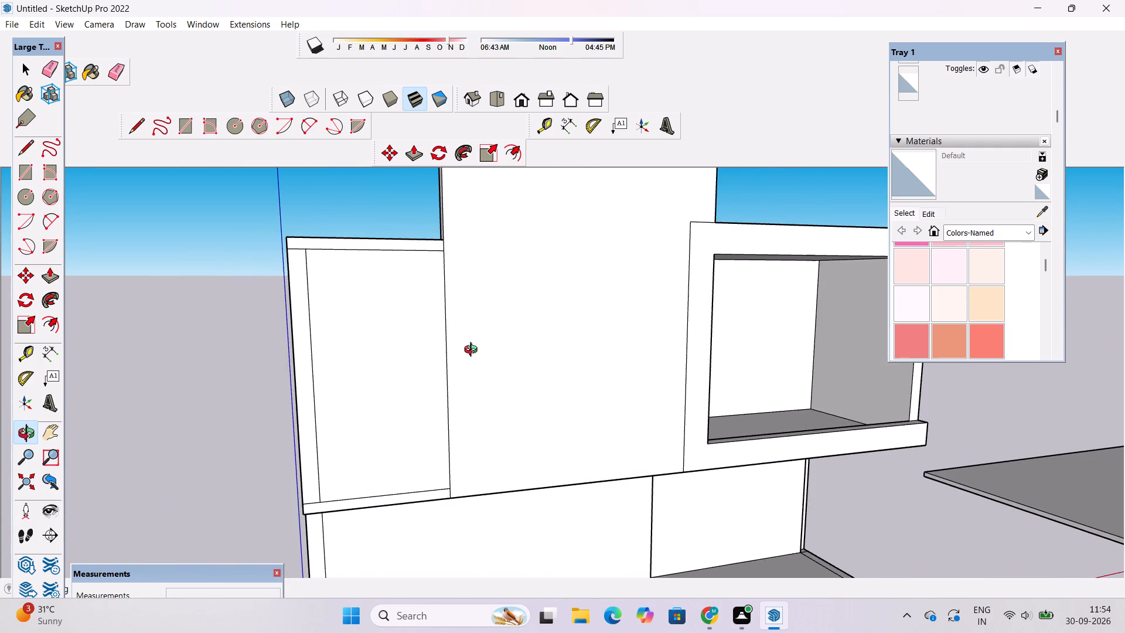
{"action": "scroll", "coordinate": [567, 336], "scroll_direction": "down", "scroll_amount": 1}
{"action": "left_click_drag", "start_coordinate": [605, 345], "coordinate": [509, 331], "text": "shift"}
{"action": "scroll", "coordinate": [472, 349], "scroll_direction": "down", "scroll_amount": 5}
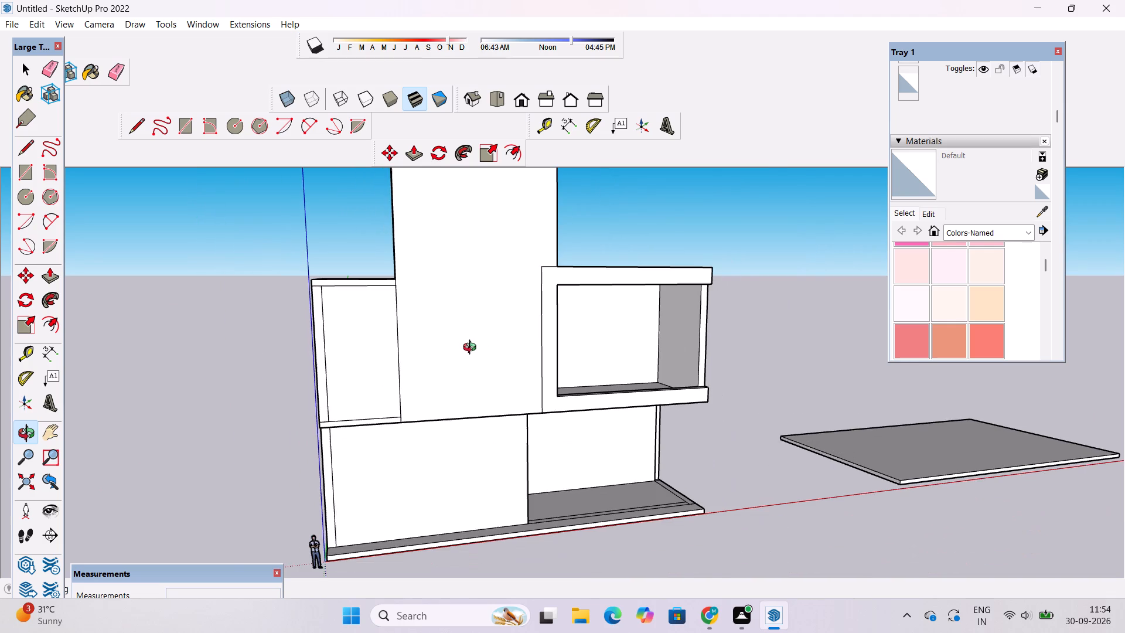
{"action": "scroll", "coordinate": [472, 349], "scroll_direction": "up", "scroll_amount": 3}
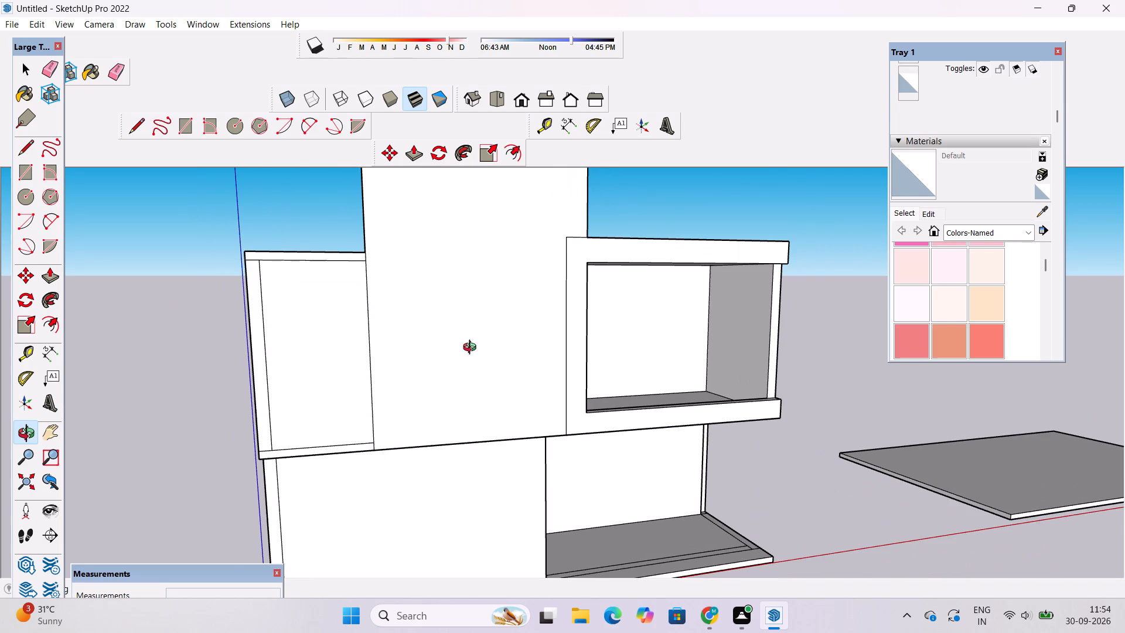
Undo the 6' upward extension of the raised front wall.
{"action": "scroll", "coordinate": [472, 349], "scroll_direction": "down", "scroll_amount": 3}
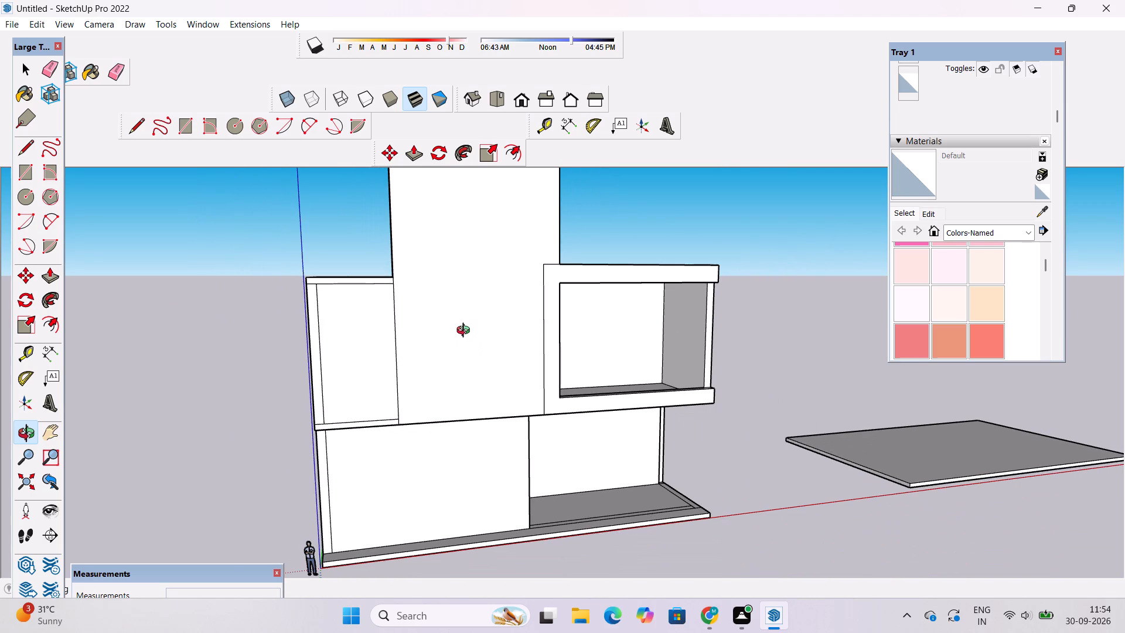
{"action": "scroll", "coordinate": [468, 334], "scroll_direction": "down", "scroll_amount": 4}
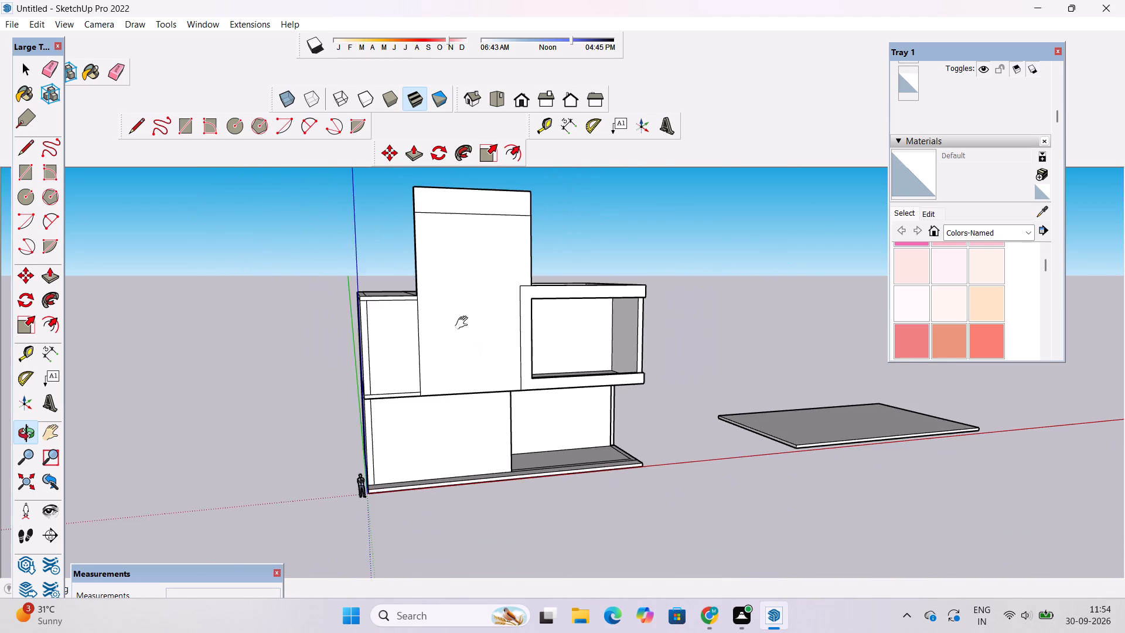
{"action": "left_click_drag", "start_coordinate": [464, 323], "coordinate": [454, 390], "text": "shift"}
{"action": "left_click_drag", "start_coordinate": [424, 412], "coordinate": [554, 477]}
{"action": "scroll", "coordinate": [507, 443], "scroll_direction": "up", "scroll_amount": 4}
{"action": "left_click_drag", "start_coordinate": [501, 430], "coordinate": [468, 353], "text": "shift"}
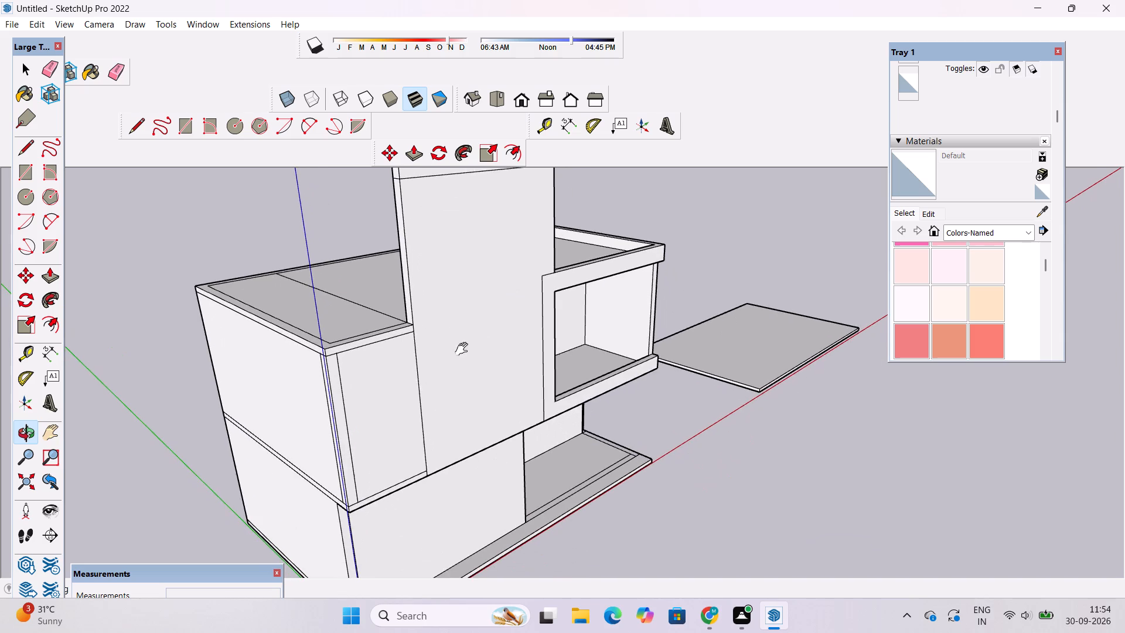
{"action": "scroll", "coordinate": [421, 380], "scroll_direction": "up", "scroll_amount": 2}
{"action": "left_click_drag", "start_coordinate": [421, 383], "coordinate": [409, 409], "text": "shift"}
{"action": "left_click_drag", "start_coordinate": [401, 414], "coordinate": [475, 447]}
{"action": "scroll", "coordinate": [471, 434], "scroll_direction": "down", "scroll_amount": 3}
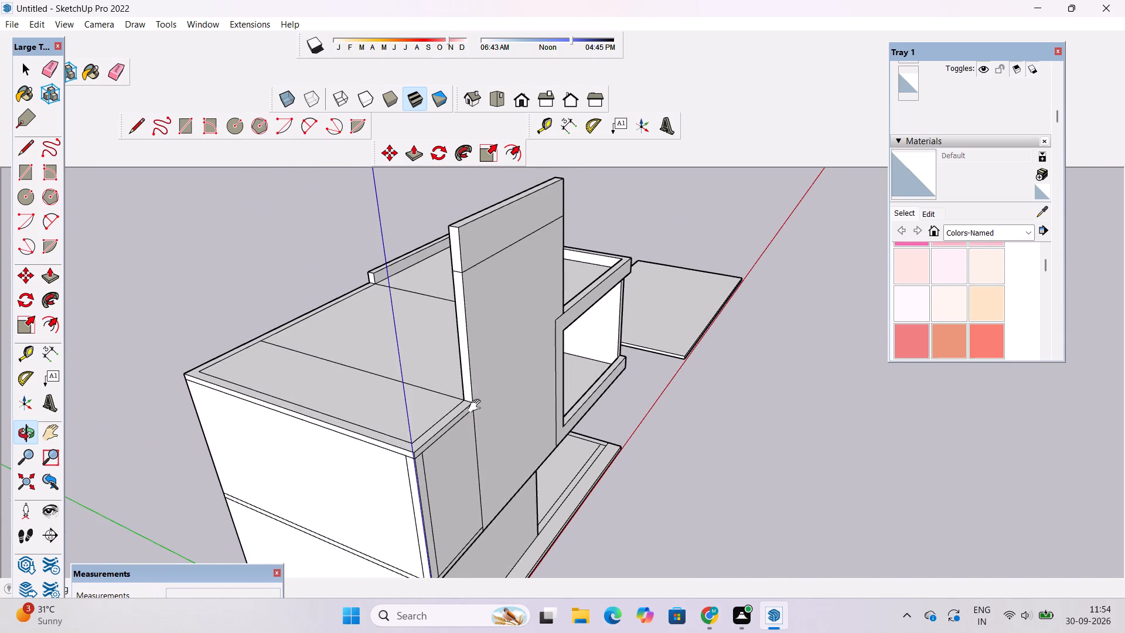
{"action": "left_click_drag", "start_coordinate": [477, 408], "coordinate": [461, 433], "text": "shift"}
{"action": "left_click_drag", "start_coordinate": [459, 431], "coordinate": [445, 395], "text": "shift"}
{"action": "key", "text": "p"}
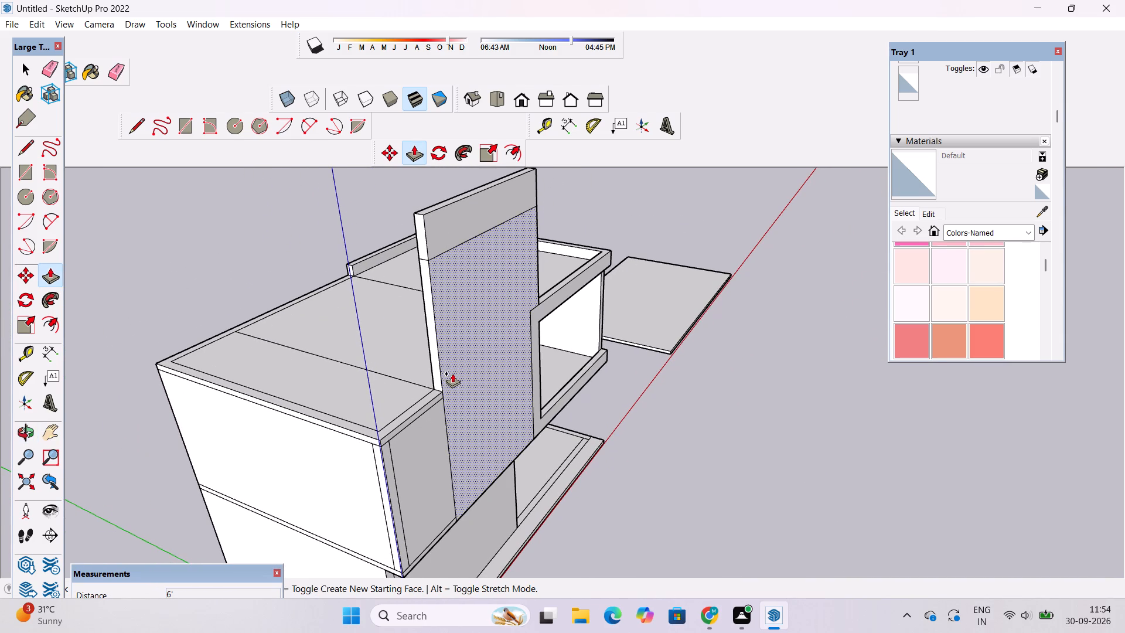
{"action": "left_click", "coordinate": [463, 434]}
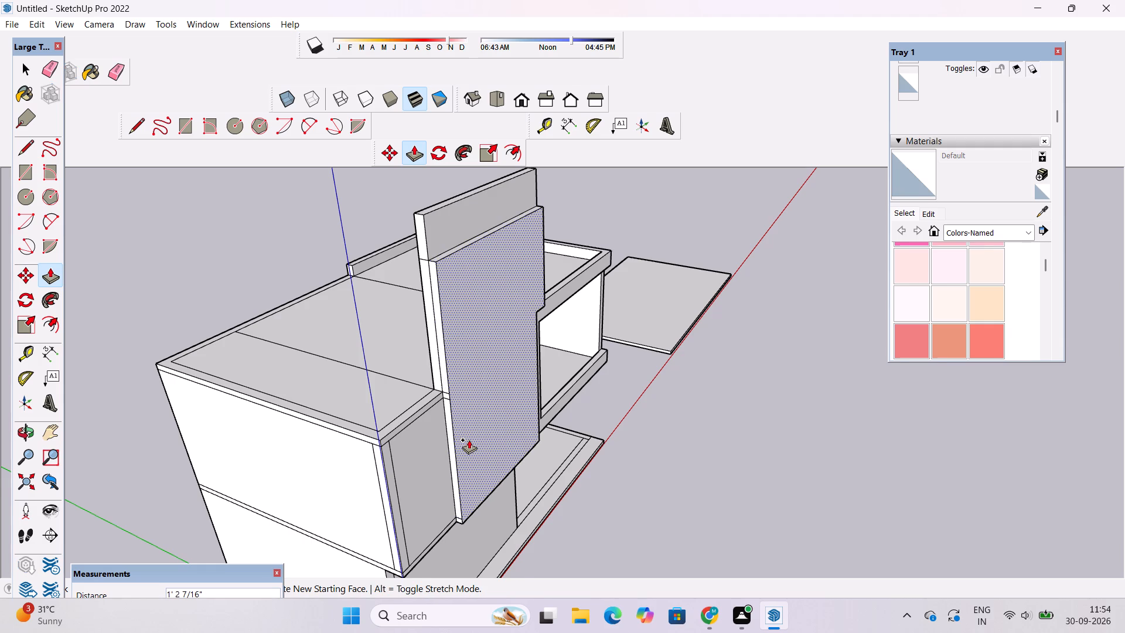
{"action": "scroll", "coordinate": [469, 440], "scroll_direction": "up", "scroll_amount": 2}
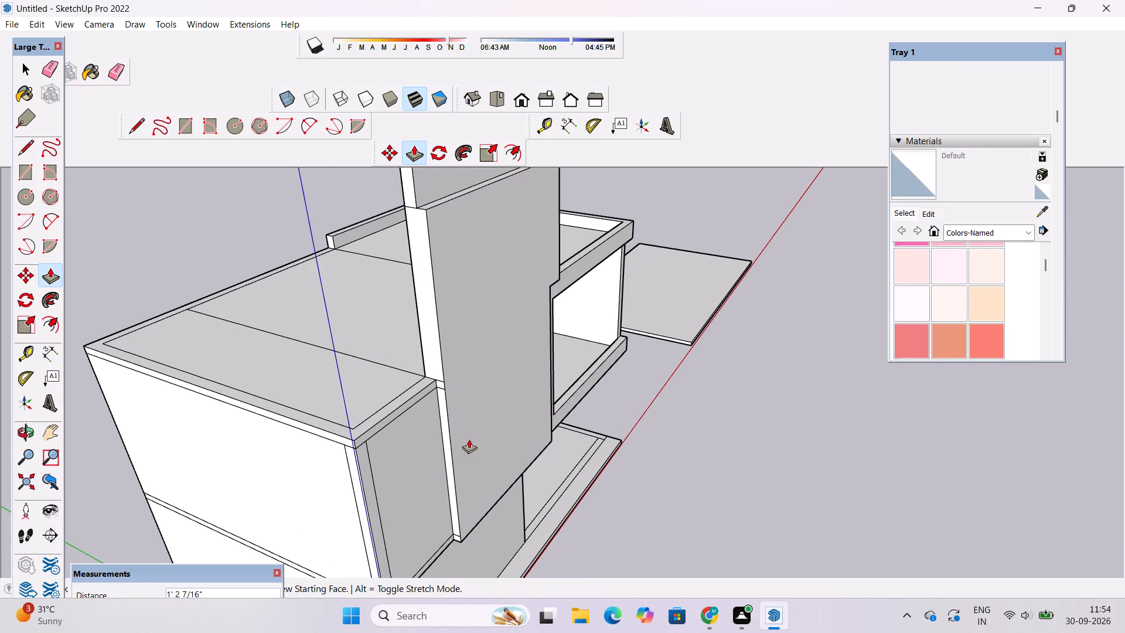
{"action": "key", "text": "ctrl+z"}
Push/Pull the front face of the raised wall outward by 2'.
{"action": "left_click", "coordinate": [477, 439]}
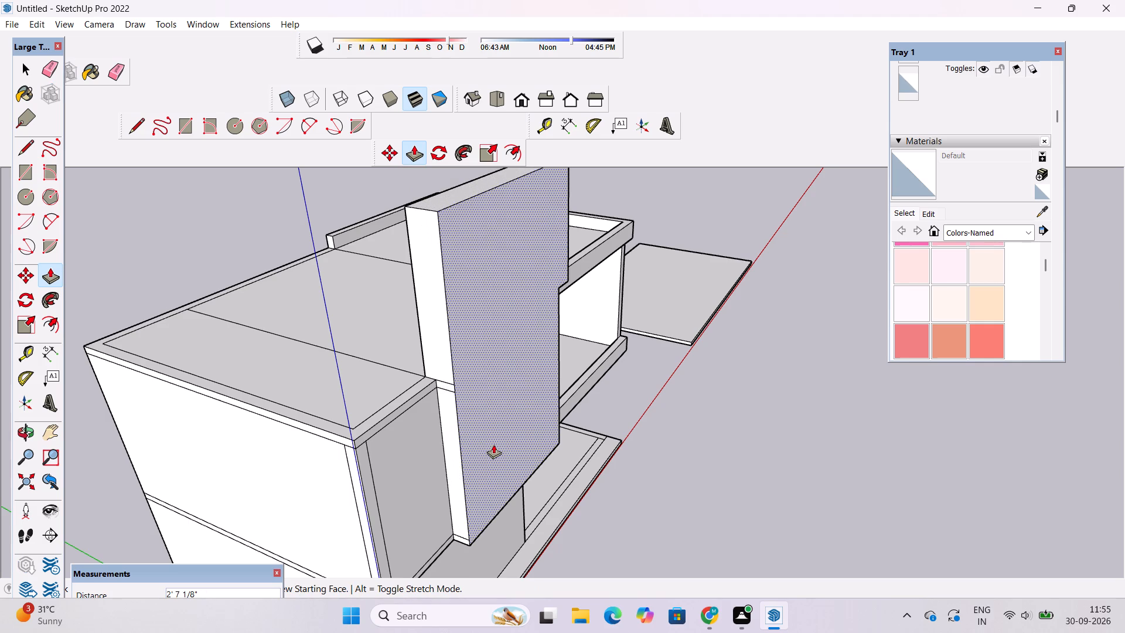
{"action": "type", "text": "2'"}
{"action": "key", "text": "Return"}
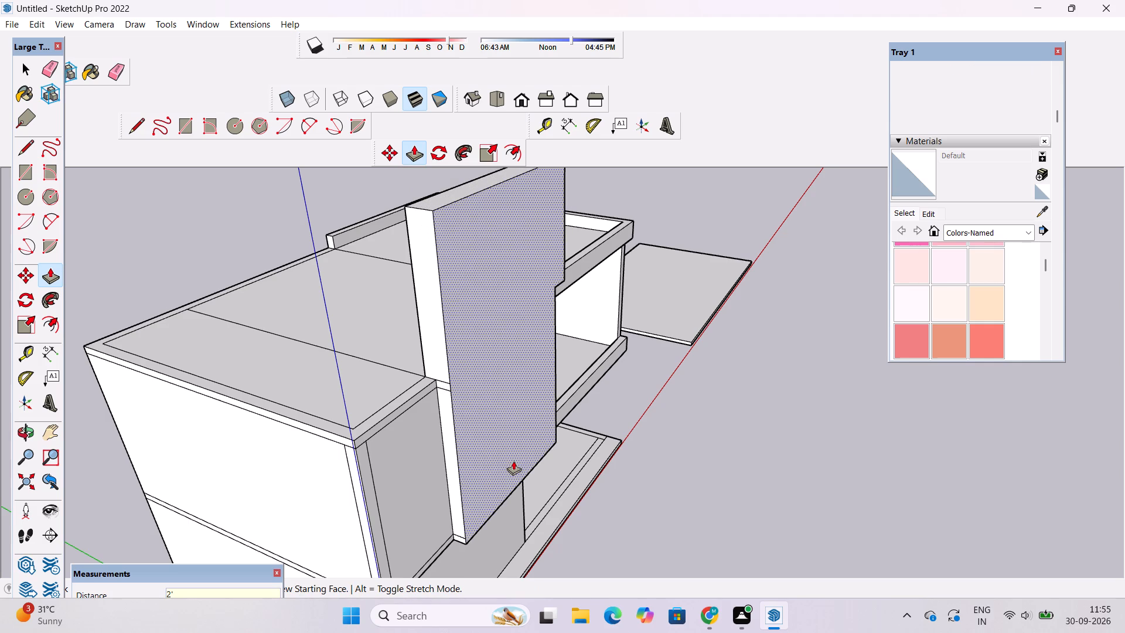
Examine the thickened front wall and its junction with the framed bay from the front, above and the side.
{"action": "key", "text": "o"}
{"action": "scroll", "coordinate": [513, 461], "scroll_direction": "down", "scroll_amount": 5}
{"action": "left_click_drag", "start_coordinate": [574, 469], "coordinate": [461, 472]}
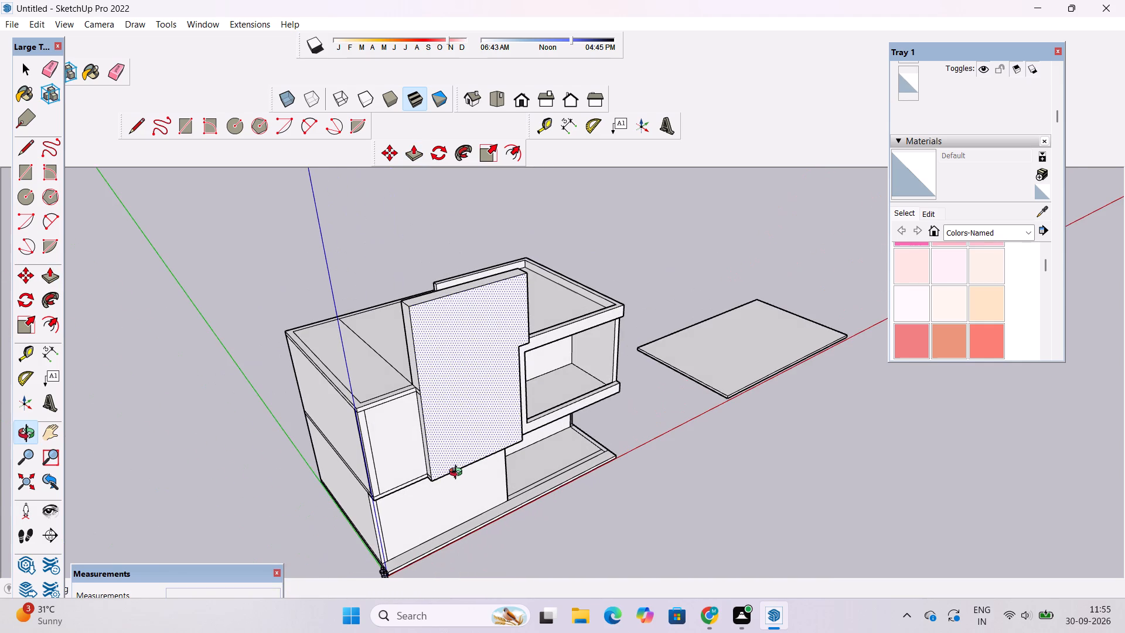
{"action": "left_click_drag", "start_coordinate": [452, 475], "coordinate": [296, 472]}
{"action": "scroll", "coordinate": [555, 397], "scroll_direction": "up", "scroll_amount": 9}
{"action": "left_click_drag", "start_coordinate": [403, 393], "coordinate": [472, 449], "text": "shift"}
{"action": "left_click_drag", "start_coordinate": [445, 433], "coordinate": [473, 463], "text": "shift"}
{"action": "scroll", "coordinate": [473, 463], "scroll_direction": "down", "scroll_amount": 3}
{"action": "left_click_drag", "start_coordinate": [470, 465], "coordinate": [461, 428]}
{"action": "scroll", "coordinate": [460, 426], "scroll_direction": "down", "scroll_amount": 3}
{"action": "left_click_drag", "start_coordinate": [447, 411], "coordinate": [468, 437], "text": "shift"}
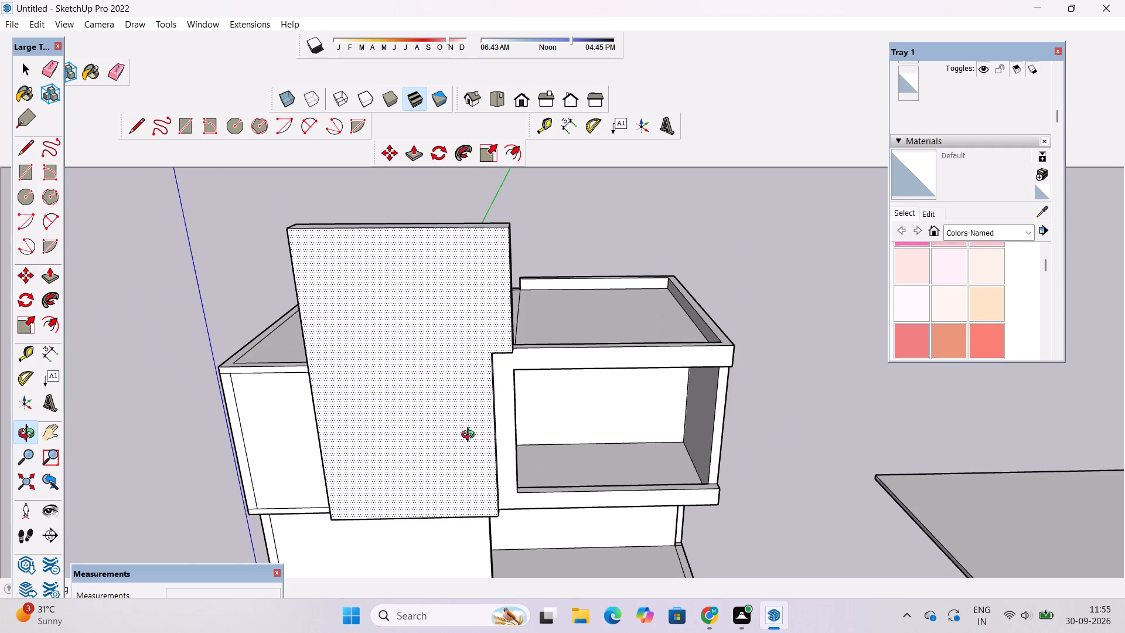
{"action": "scroll", "coordinate": [472, 434], "scroll_direction": "down", "scroll_amount": 1}
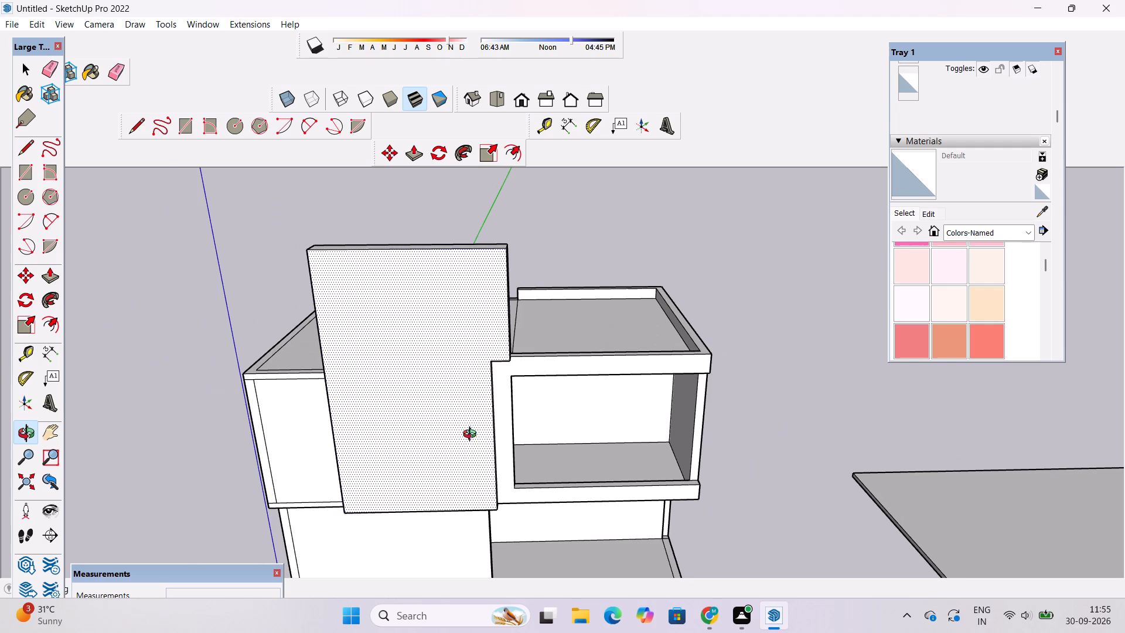
{"action": "scroll", "coordinate": [475, 444], "scroll_direction": "down", "scroll_amount": 3}
{"action": "scroll", "coordinate": [476, 450], "scroll_direction": "up", "scroll_amount": 2}
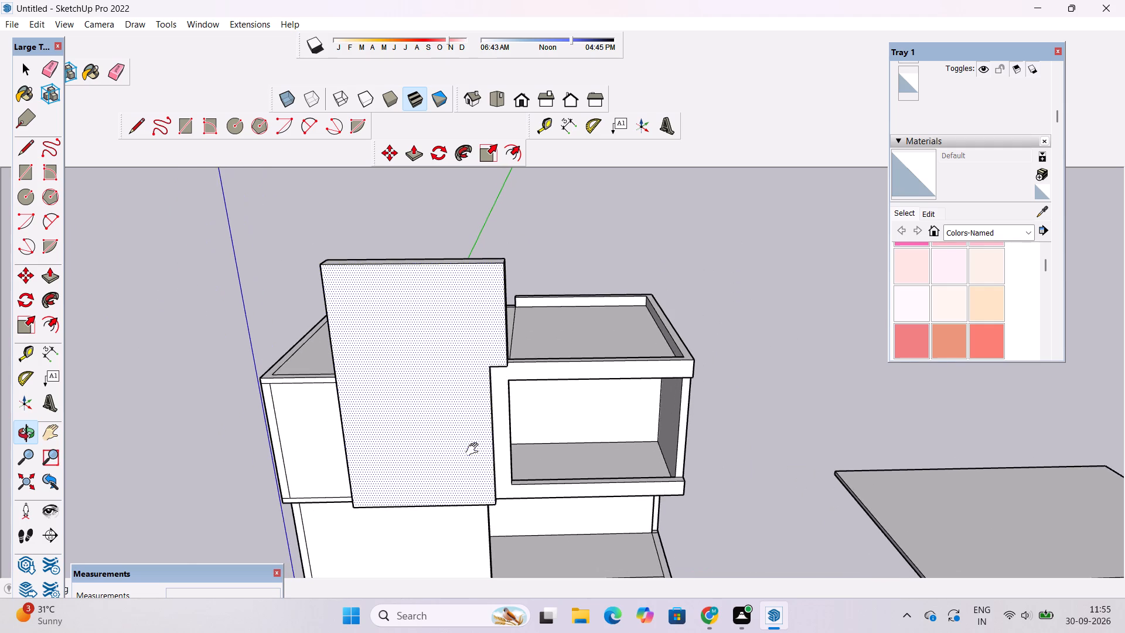
{"action": "left_click_drag", "start_coordinate": [475, 450], "coordinate": [486, 468], "text": "shift"}
{"action": "left_click_drag", "start_coordinate": [489, 471], "coordinate": [475, 424]}
{"action": "scroll", "coordinate": [482, 401], "scroll_direction": "up", "scroll_amount": 4}
{"action": "left_click_drag", "start_coordinate": [525, 388], "coordinate": [468, 394]}
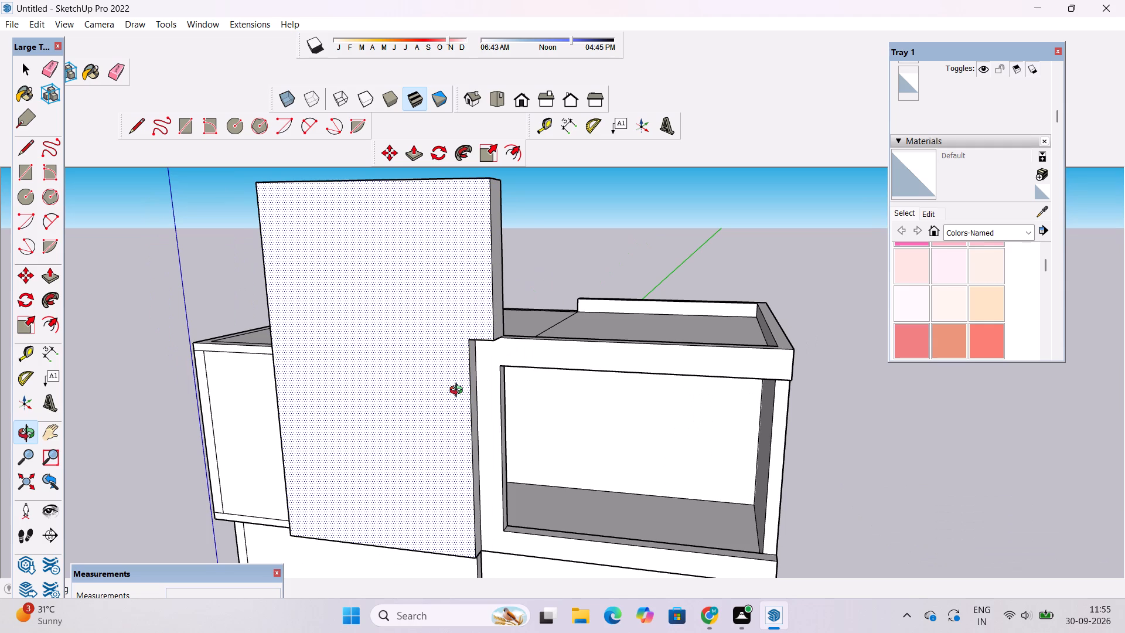
{"action": "scroll", "coordinate": [468, 392], "scroll_direction": "down", "scroll_amount": 5}
{"action": "scroll", "coordinate": [468, 392], "scroll_direction": "up", "scroll_amount": 5}
{"action": "left_click_drag", "start_coordinate": [471, 393], "coordinate": [477, 367]}
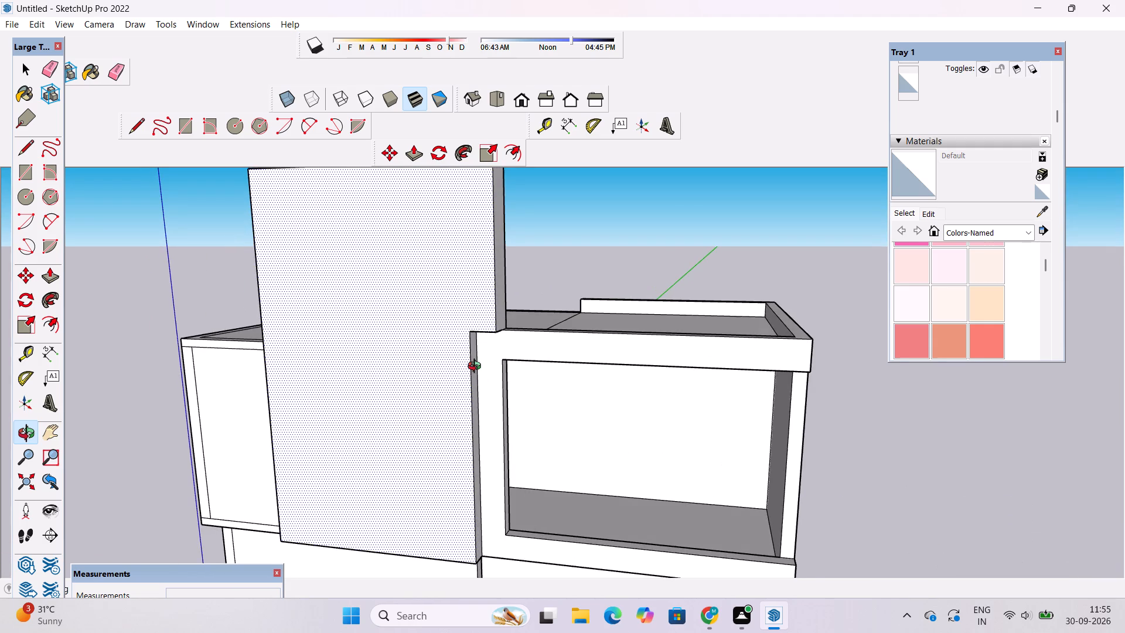
{"action": "left_click_drag", "start_coordinate": [477, 367], "coordinate": [493, 383], "text": "shift"}
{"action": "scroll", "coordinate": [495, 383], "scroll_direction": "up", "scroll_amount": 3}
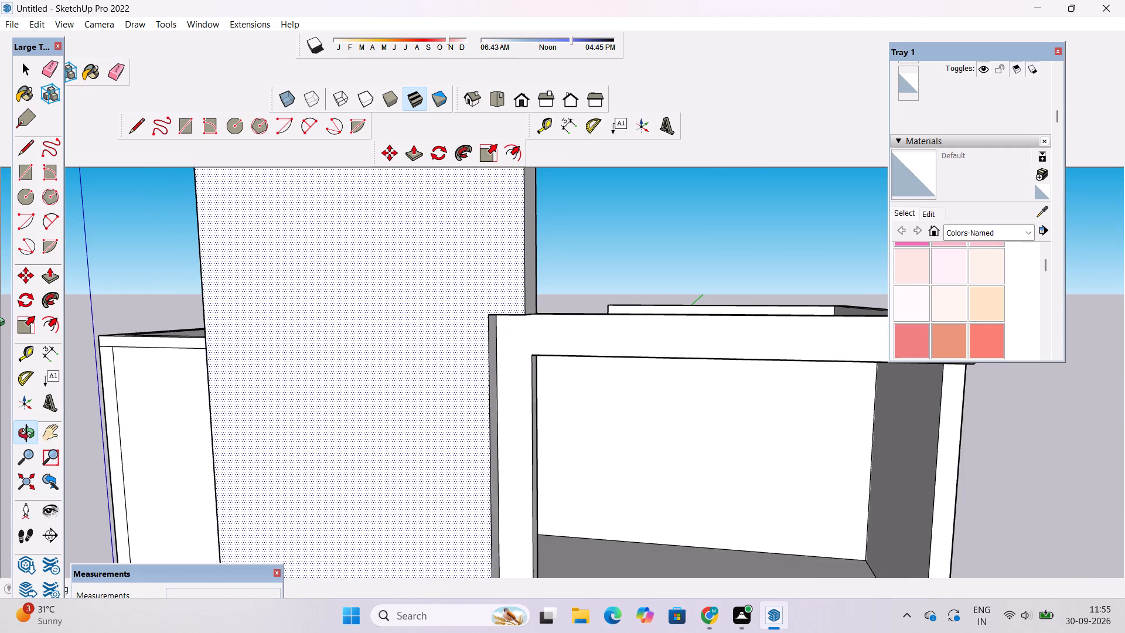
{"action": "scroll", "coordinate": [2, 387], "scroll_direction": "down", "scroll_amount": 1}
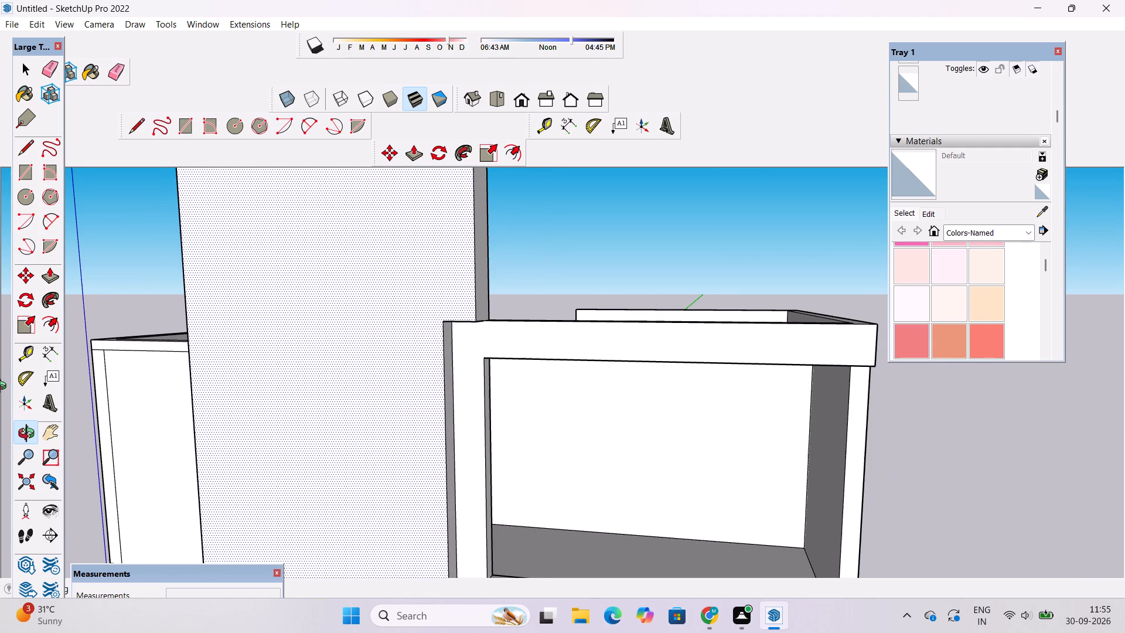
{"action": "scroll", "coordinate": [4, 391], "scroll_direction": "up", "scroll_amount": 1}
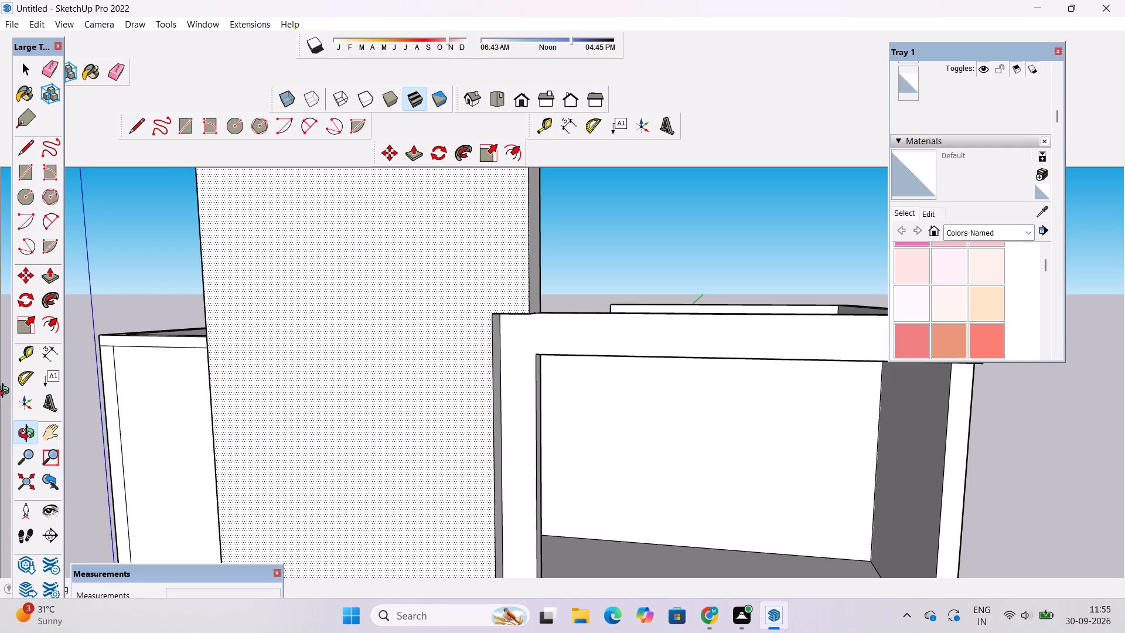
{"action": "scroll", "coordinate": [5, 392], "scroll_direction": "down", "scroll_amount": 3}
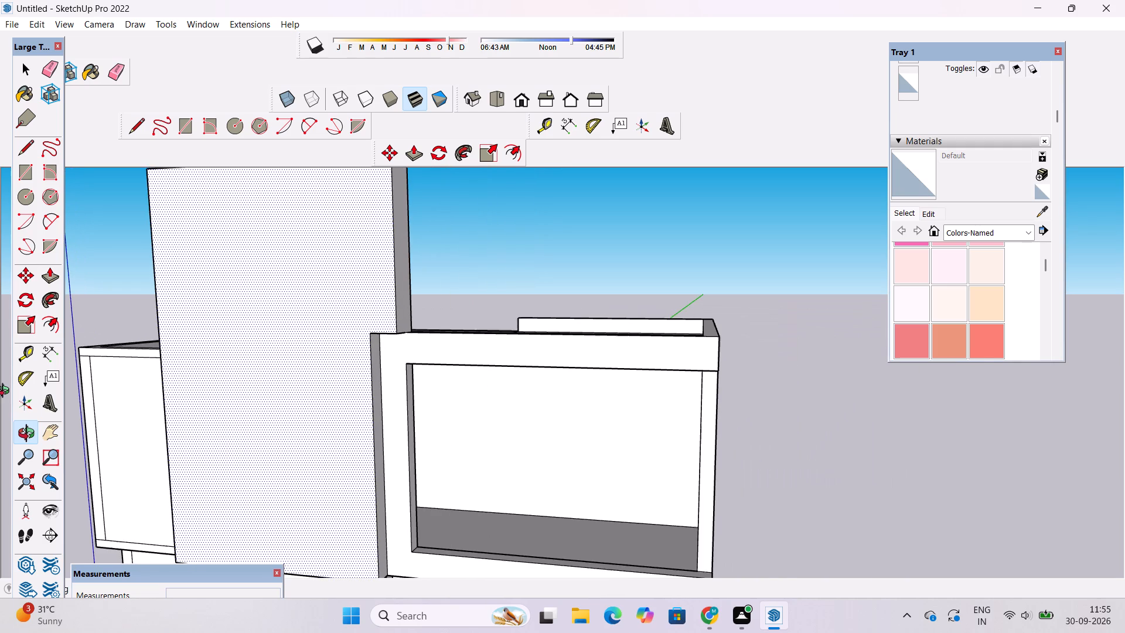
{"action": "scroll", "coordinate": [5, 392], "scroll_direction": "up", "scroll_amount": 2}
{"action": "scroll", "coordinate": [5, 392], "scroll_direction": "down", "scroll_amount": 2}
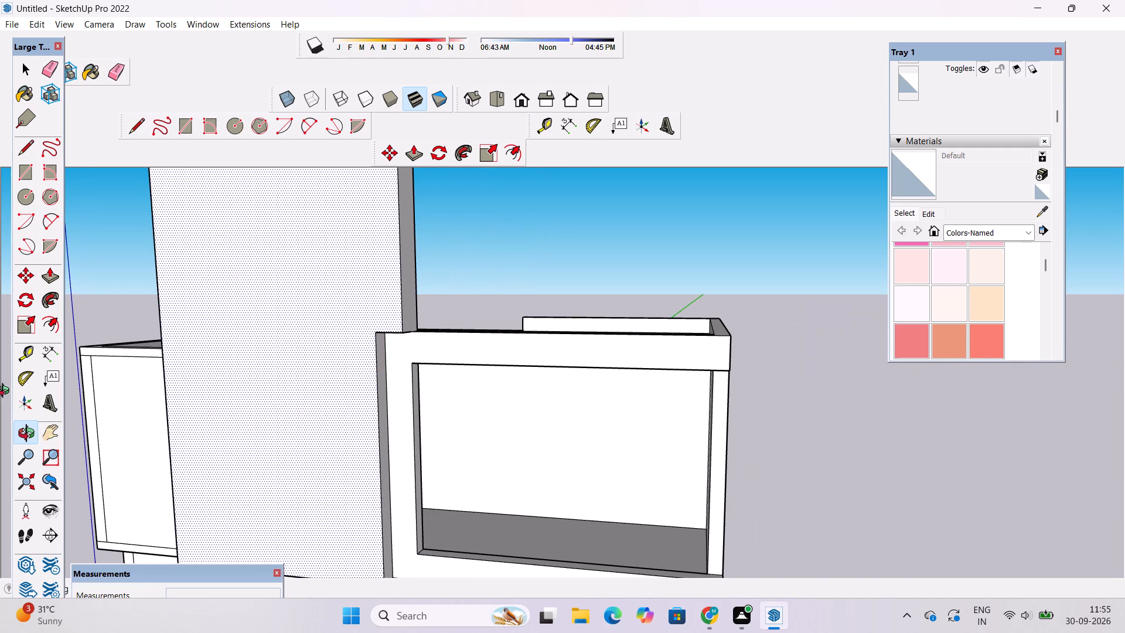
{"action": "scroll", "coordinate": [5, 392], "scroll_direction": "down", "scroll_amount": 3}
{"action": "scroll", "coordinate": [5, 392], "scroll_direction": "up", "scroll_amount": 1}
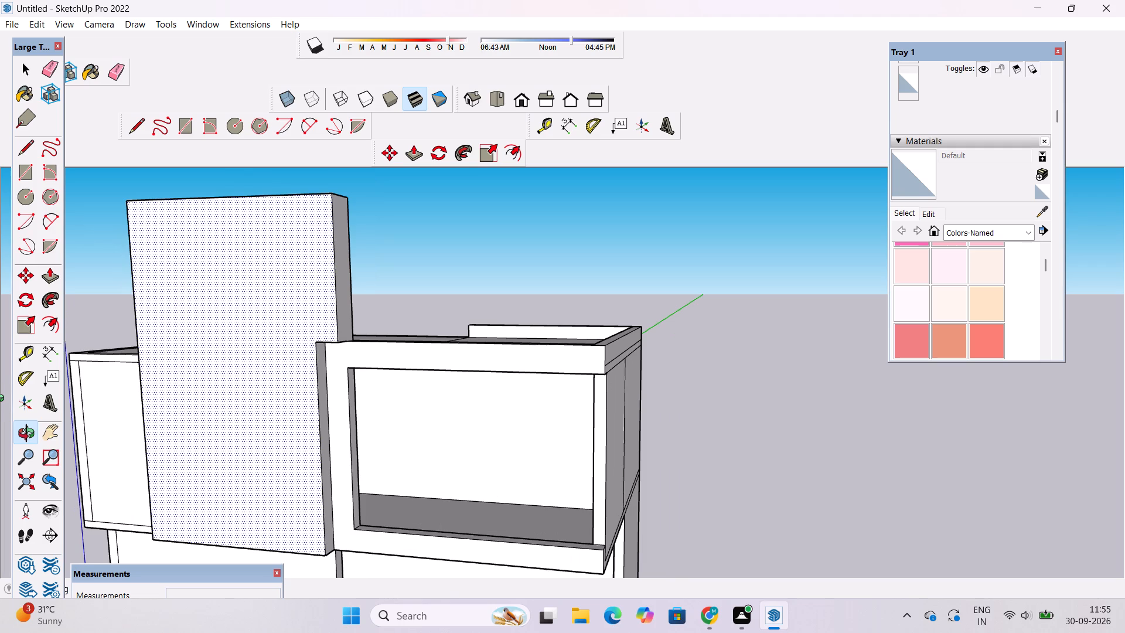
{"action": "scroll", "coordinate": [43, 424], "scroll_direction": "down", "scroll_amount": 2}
Examine the whole facade and the raised wall's junction with the roof from the front and behind.
{"action": "scroll", "coordinate": [444, 389], "scroll_direction": "down", "scroll_amount": 5}
{"action": "left_click_drag", "start_coordinate": [352, 386], "coordinate": [445, 370], "text": "shift"}
{"action": "left_click_drag", "start_coordinate": [450, 387], "coordinate": [445, 398]}
{"action": "left_click_drag", "start_coordinate": [443, 399], "coordinate": [419, 411]}
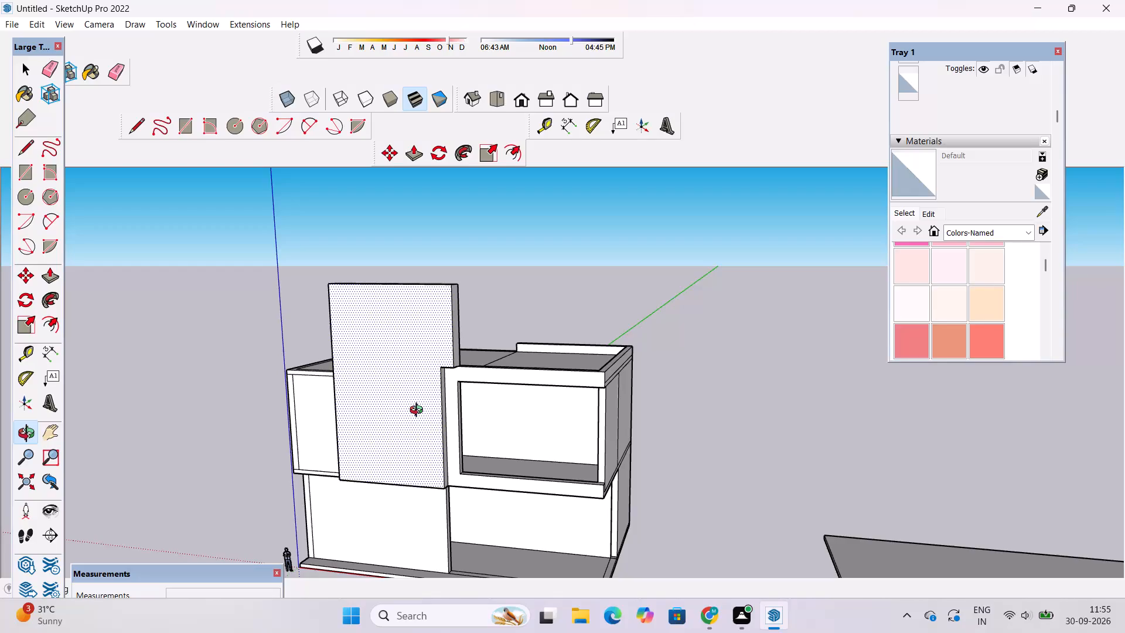
{"action": "key", "text": "space"}
{"action": "key", "text": "o"}
{"action": "scroll", "coordinate": [454, 403], "scroll_direction": "down", "scroll_amount": 3}
{"action": "left_click_drag", "start_coordinate": [414, 428], "coordinate": [489, 359], "text": "shift"}
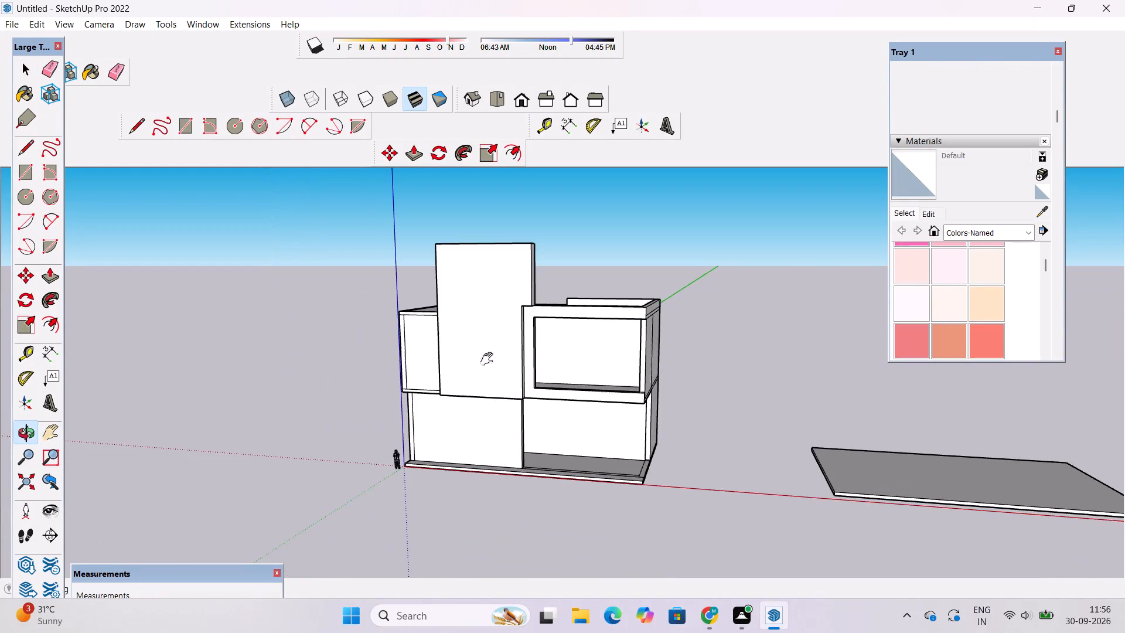
{"action": "scroll", "coordinate": [497, 332], "scroll_direction": "up", "scroll_amount": 1}
{"action": "left_click_drag", "start_coordinate": [497, 332], "coordinate": [488, 356], "text": "shift"}
{"action": "scroll", "coordinate": [488, 356], "scroll_direction": "up", "scroll_amount": 4}
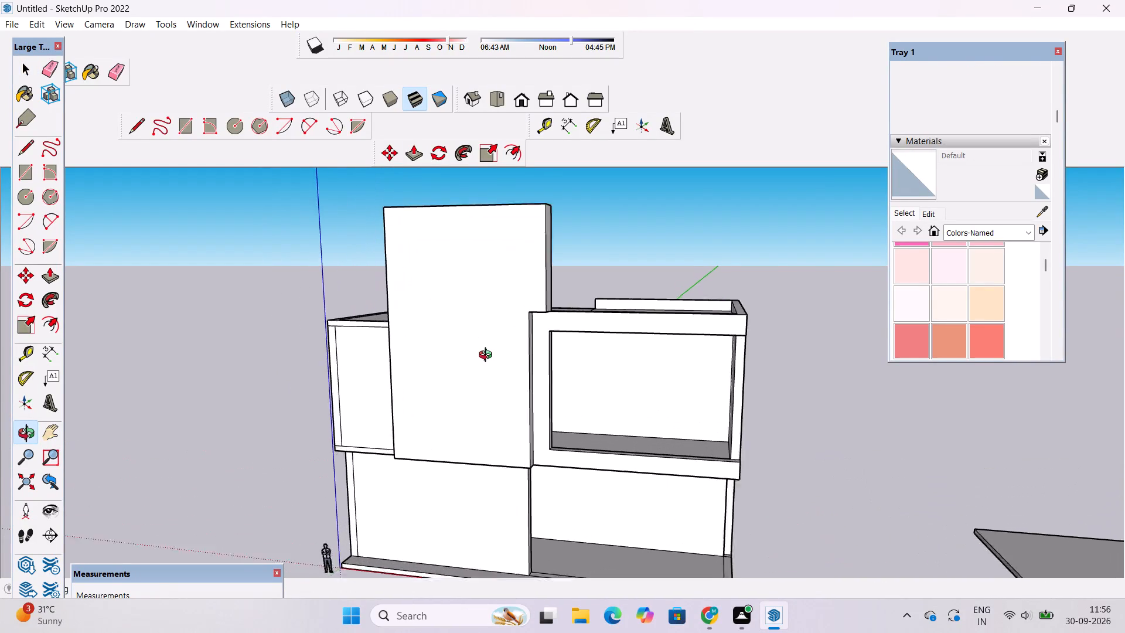
{"action": "scroll", "coordinate": [488, 356], "scroll_direction": "up", "scroll_amount": 1}
{"action": "left_click_drag", "start_coordinate": [594, 295], "coordinate": [292, 360]}
{"action": "scroll", "coordinate": [425, 256], "scroll_direction": "up", "scroll_amount": 3}
{"action": "left_click_drag", "start_coordinate": [557, 286], "coordinate": [408, 287]}
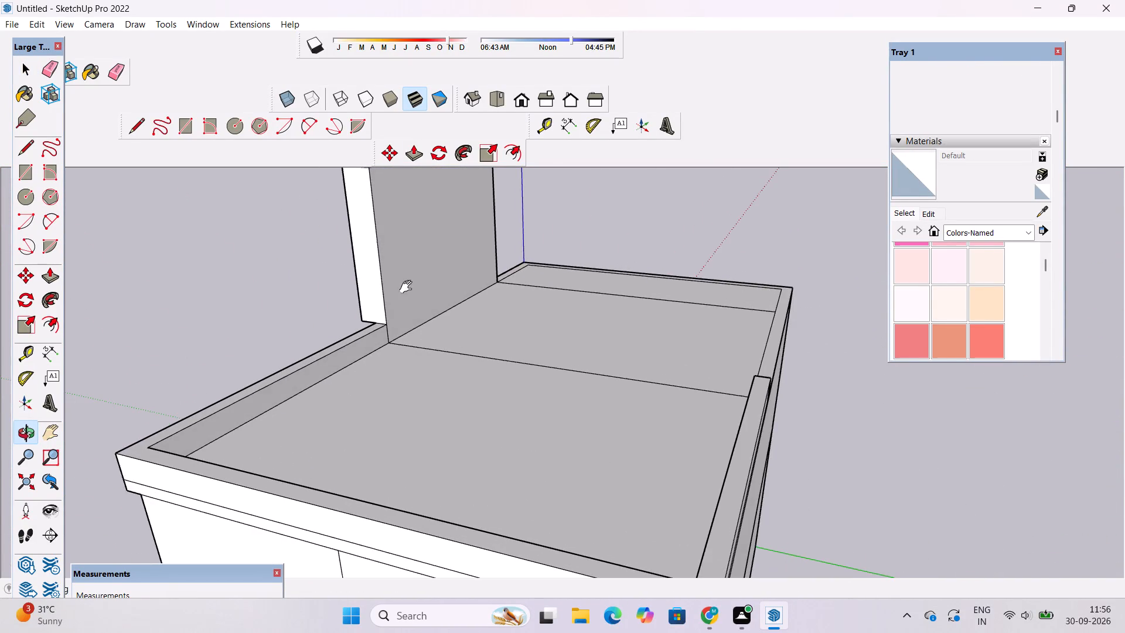
{"action": "left_click_drag", "start_coordinate": [352, 312], "coordinate": [660, 300]}
{"action": "left_click_drag", "start_coordinate": [622, 313], "coordinate": [507, 320], "text": "shift"}
{"action": "left_click_drag", "start_coordinate": [409, 385], "coordinate": [558, 346]}
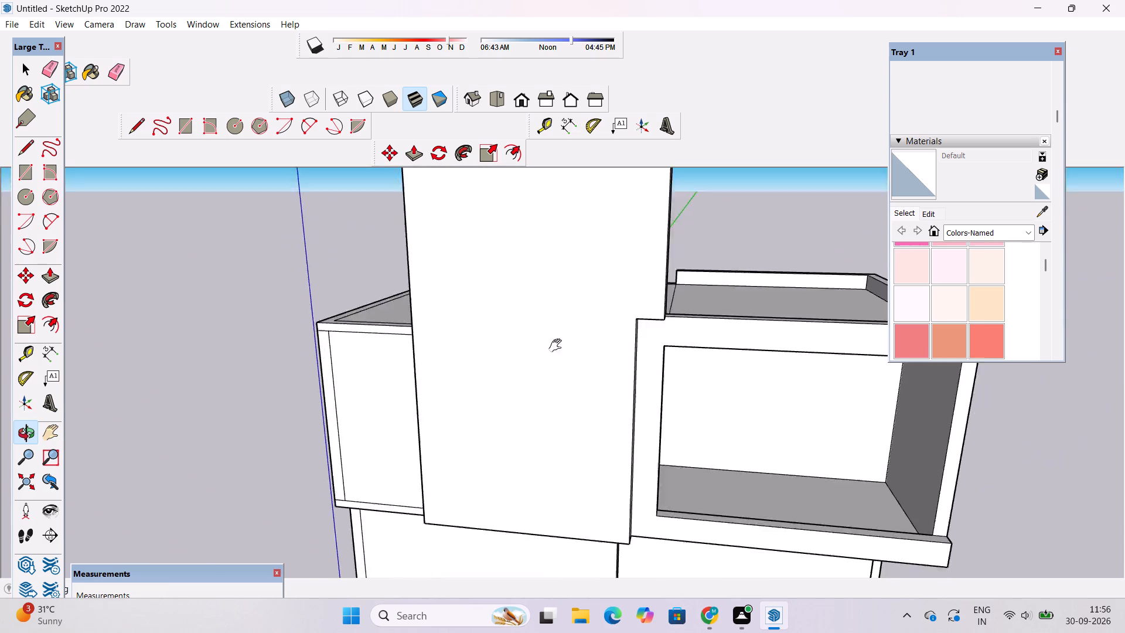
Erase the short horizontal edge near the bottom of the projecting front wall's narrow side face.
{"action": "left_click_drag", "start_coordinate": [558, 346], "coordinate": [508, 253]}
{"action": "scroll", "coordinate": [555, 395], "scroll_direction": "up", "scroll_amount": 5}
{"action": "left_click_drag", "start_coordinate": [418, 430], "coordinate": [647, 387]}
{"action": "scroll", "coordinate": [582, 380], "scroll_direction": "down", "scroll_amount": 5}
{"action": "scroll", "coordinate": [533, 450], "scroll_direction": "up", "scroll_amount": 3}
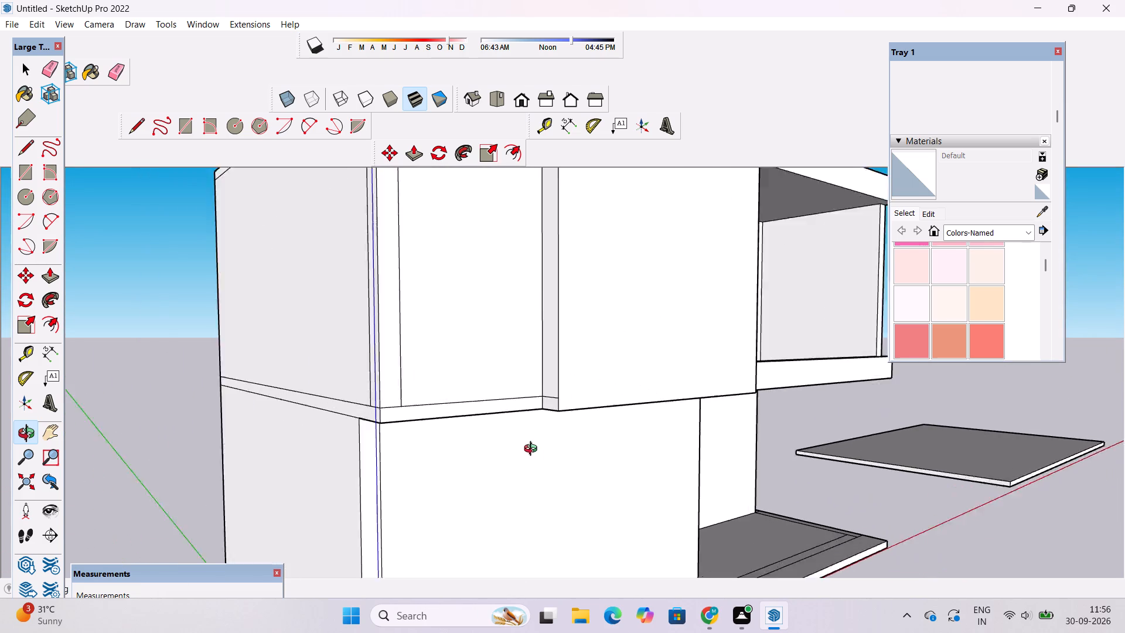
{"action": "scroll", "coordinate": [533, 450], "scroll_direction": "up", "scroll_amount": 2}
{"action": "left_click_drag", "start_coordinate": [530, 362], "coordinate": [482, 384], "text": "shift"}
{"action": "left_click_drag", "start_coordinate": [483, 403], "coordinate": [574, 406]}
{"action": "key", "text": "e"}
{"action": "scroll", "coordinate": [574, 406], "scroll_direction": "up", "scroll_amount": 4}
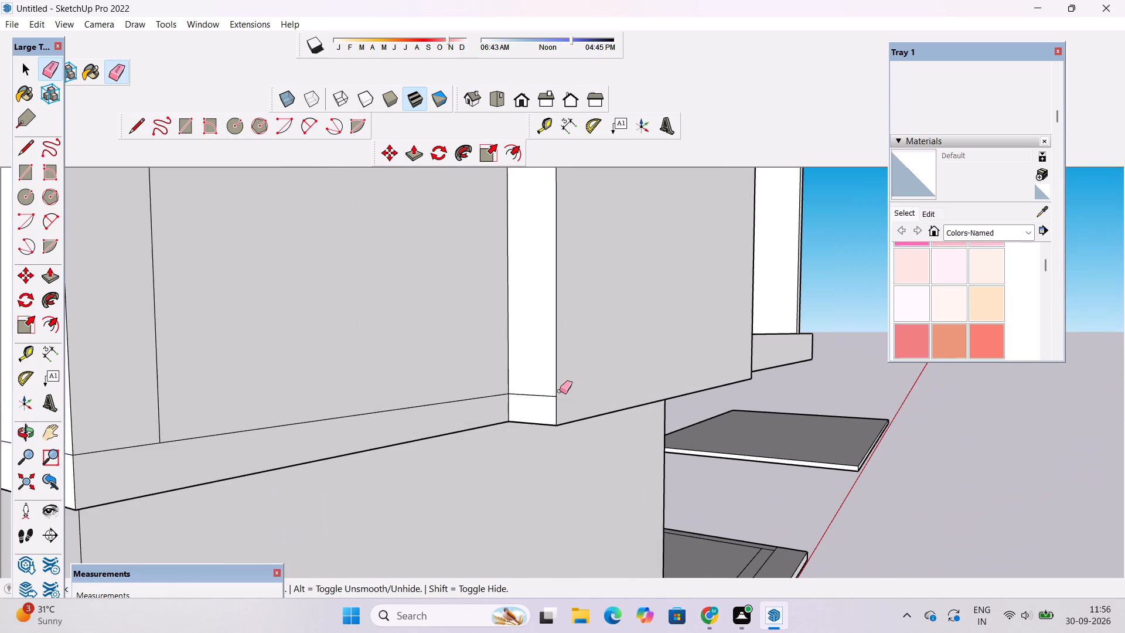
{"action": "left_click_drag", "start_coordinate": [539, 376], "coordinate": [538, 398]}
Examine the projecting front wall, framed bay and roof parapet from the front, the sides, above and behind.
{"action": "key", "text": "o"}
{"action": "scroll", "coordinate": [538, 393], "scroll_direction": "down", "scroll_amount": 6}
{"action": "left_click_drag", "start_coordinate": [625, 394], "coordinate": [621, 396]}
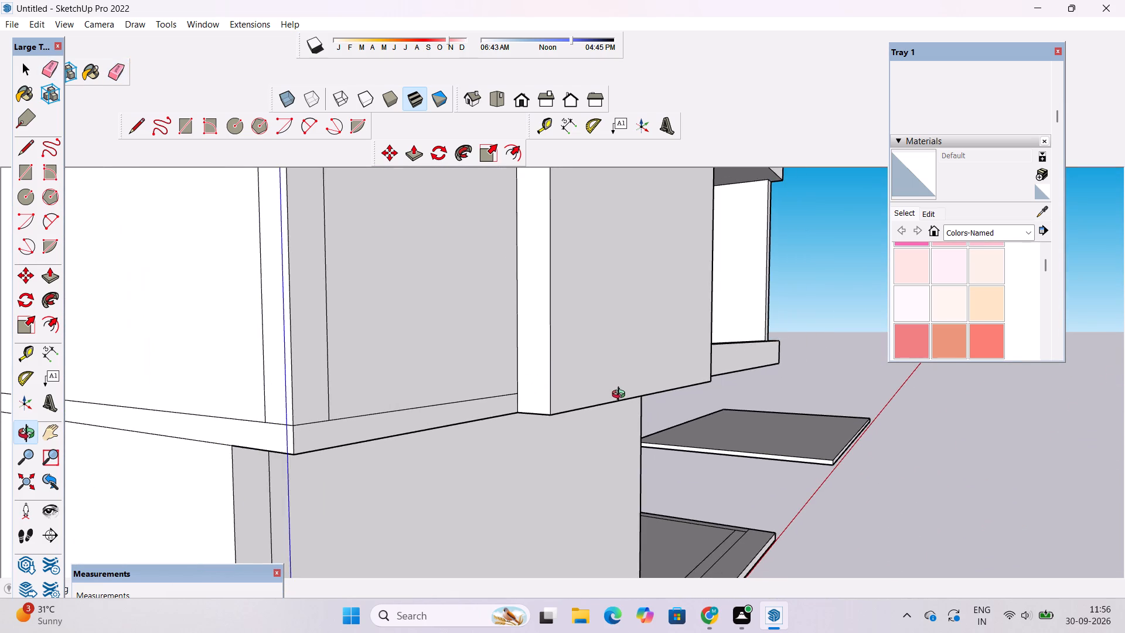
{"action": "left_click_drag", "start_coordinate": [621, 396], "coordinate": [469, 399]}
{"action": "left_click_drag", "start_coordinate": [540, 392], "coordinate": [393, 426], "text": "shift"}
{"action": "scroll", "coordinate": [391, 427], "scroll_direction": "down", "scroll_amount": 7}
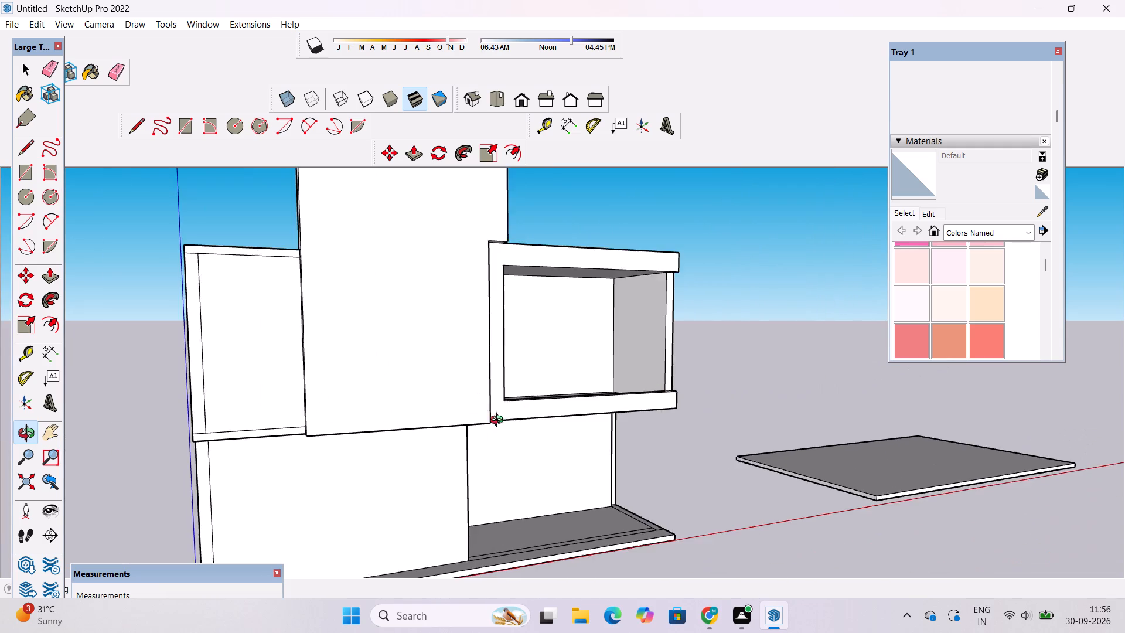
{"action": "left_click_drag", "start_coordinate": [700, 377], "coordinate": [541, 380]}
{"action": "left_click_drag", "start_coordinate": [461, 388], "coordinate": [443, 468], "text": "shift"}
{"action": "scroll", "coordinate": [397, 223], "scroll_direction": "up", "scroll_amount": 4}
{"action": "left_click_drag", "start_coordinate": [411, 271], "coordinate": [197, 413]}
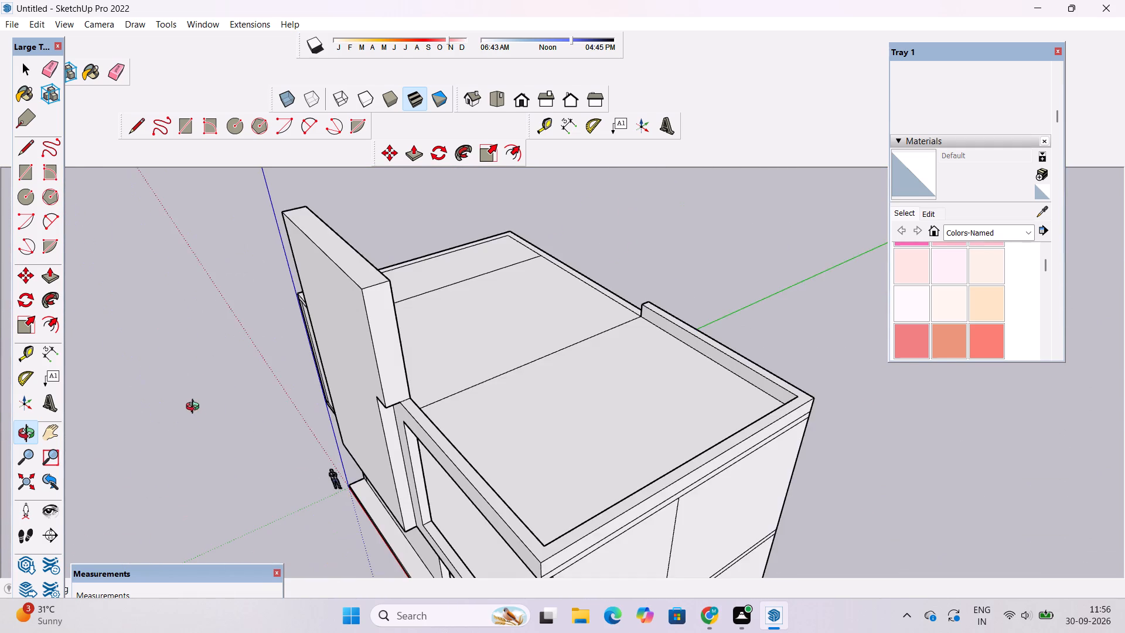
{"action": "scroll", "coordinate": [447, 323], "scroll_direction": "up", "scroll_amount": 3}
{"action": "left_click_drag", "start_coordinate": [571, 308], "coordinate": [387, 326]}
{"action": "left_click_drag", "start_coordinate": [356, 330], "coordinate": [420, 401], "text": "shift"}
{"action": "scroll", "coordinate": [362, 343], "scroll_direction": "down", "scroll_amount": 4}
{"action": "left_click_drag", "start_coordinate": [318, 361], "coordinate": [572, 310]}
{"action": "scroll", "coordinate": [566, 347], "scroll_direction": "up", "scroll_amount": 4}
{"action": "left_click_drag", "start_coordinate": [568, 386], "coordinate": [685, 271]}
{"action": "scroll", "coordinate": [697, 258], "scroll_direction": "down", "scroll_amount": 6}
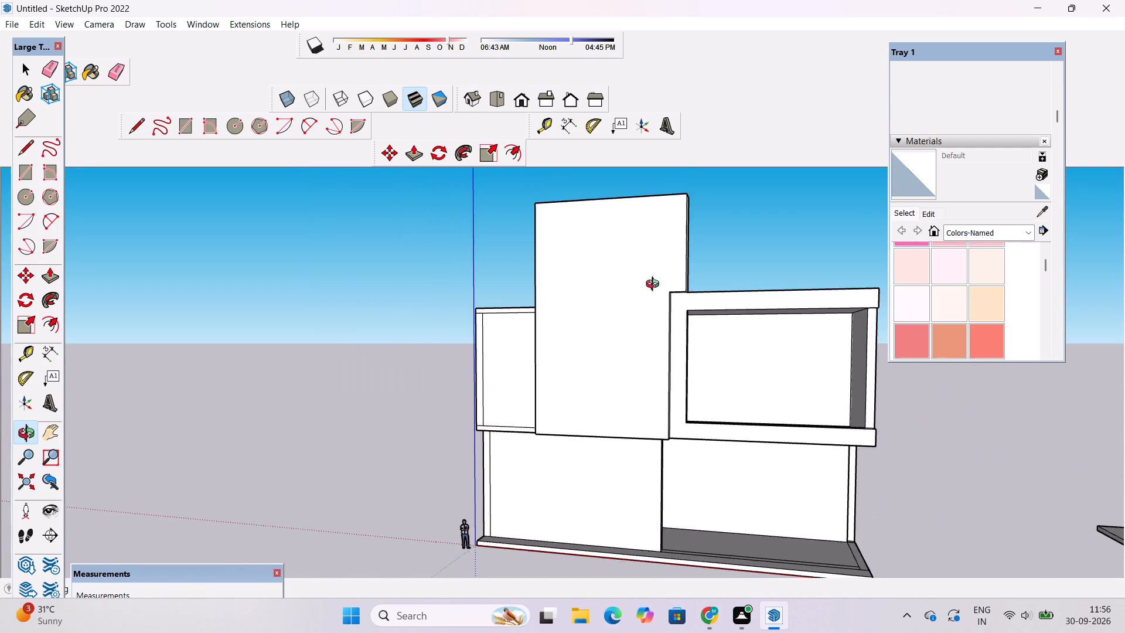
{"action": "left_click_drag", "start_coordinate": [645, 292], "coordinate": [651, 332], "text": "shift"}
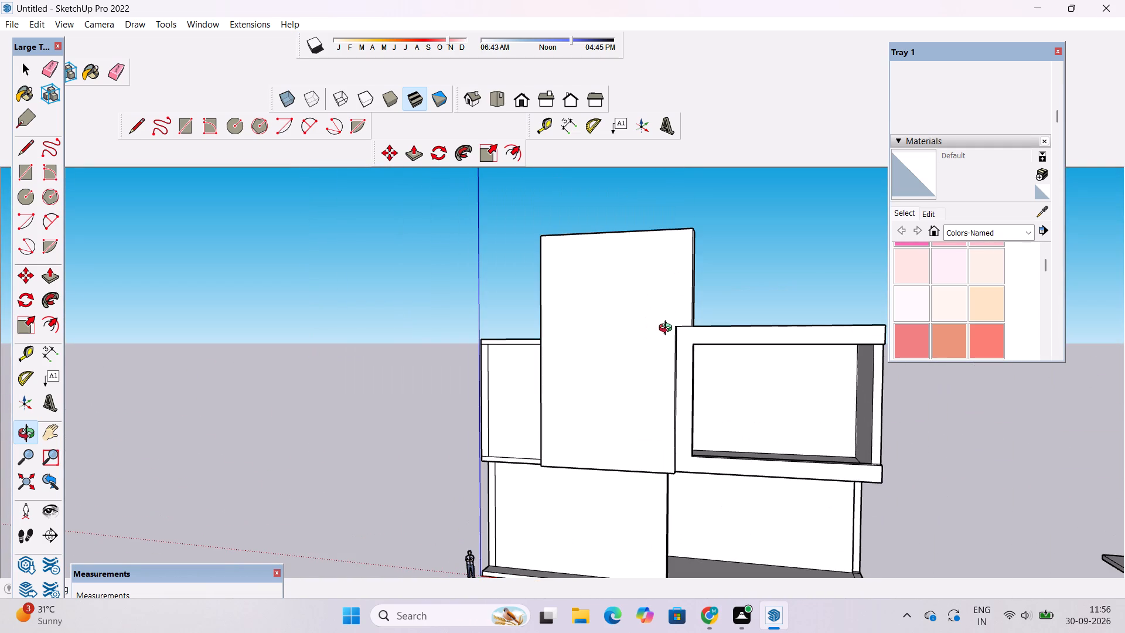
{"action": "left_click_drag", "start_coordinate": [669, 329], "coordinate": [664, 360], "text": "shift"}
{"action": "left_click_drag", "start_coordinate": [719, 316], "coordinate": [241, 342]}
{"action": "scroll", "coordinate": [451, 326], "scroll_direction": "up", "scroll_amount": 3}
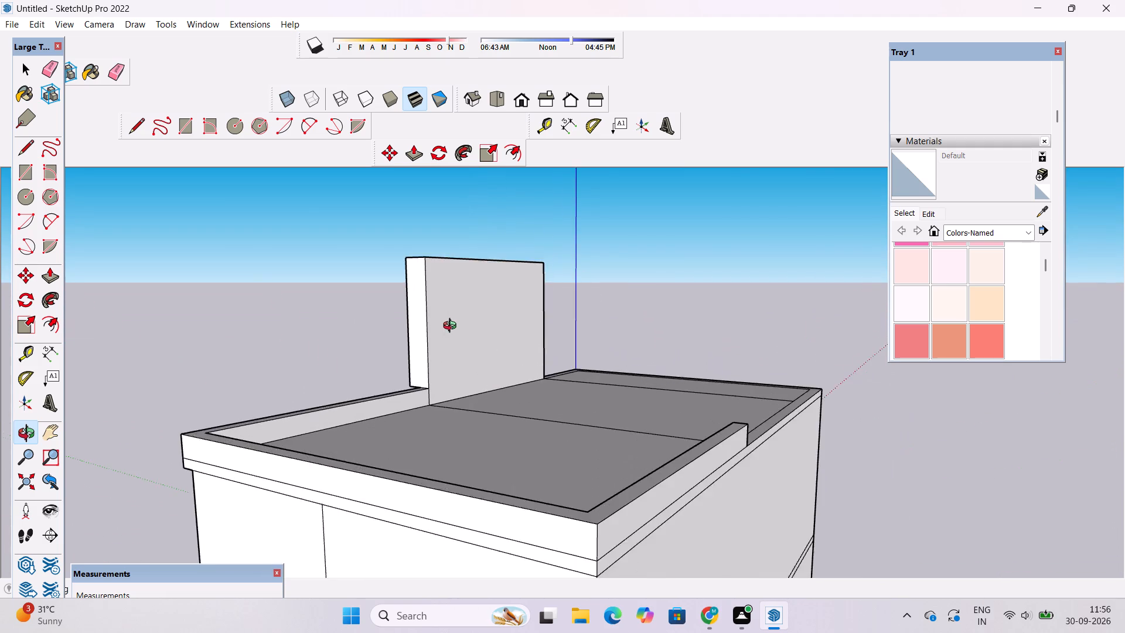
Examine the projecting front wall from behind, from the front and from above, ending on its top face.
{"action": "left_click", "coordinate": [454, 335]}
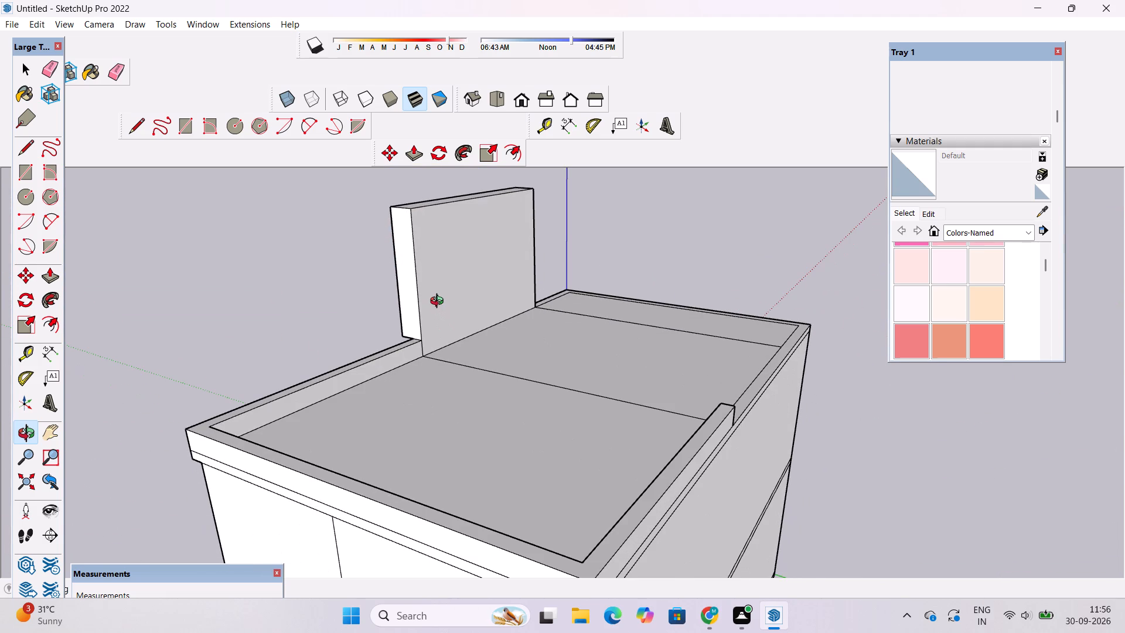
{"action": "scroll", "coordinate": [439, 302], "scroll_direction": "down", "scroll_amount": 2}
{"action": "scroll", "coordinate": [421, 254], "scroll_direction": "up", "scroll_amount": 3}
{"action": "scroll", "coordinate": [421, 254], "scroll_direction": "down", "scroll_amount": 5}
{"action": "left_click_drag", "start_coordinate": [401, 311], "coordinate": [659, 246]}
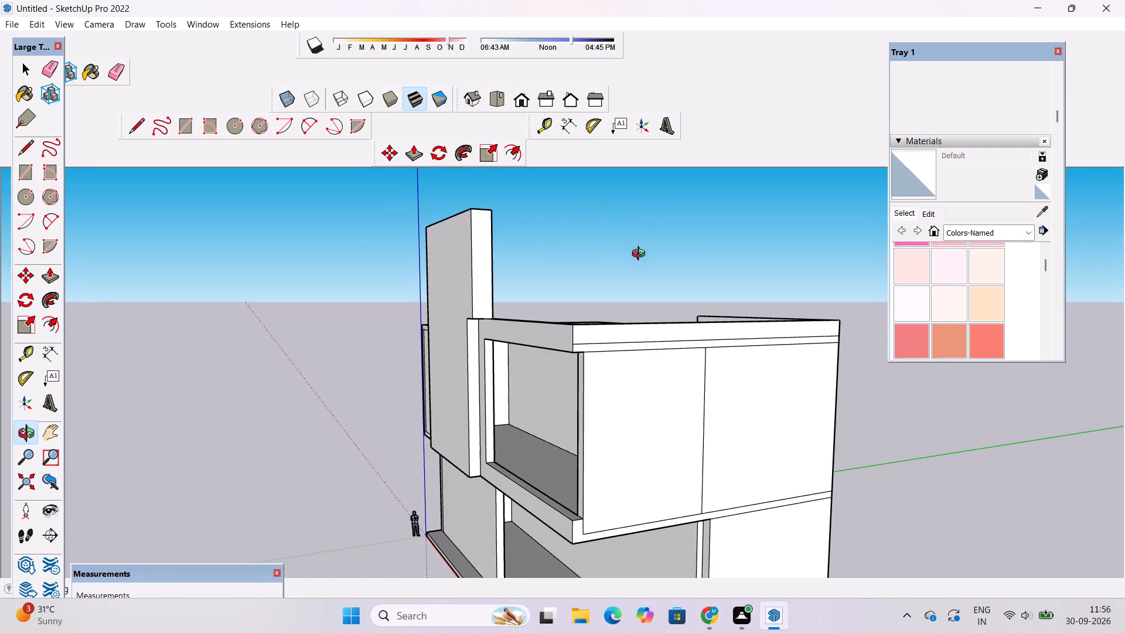
{"action": "left_click_drag", "start_coordinate": [422, 309], "coordinate": [521, 312]}
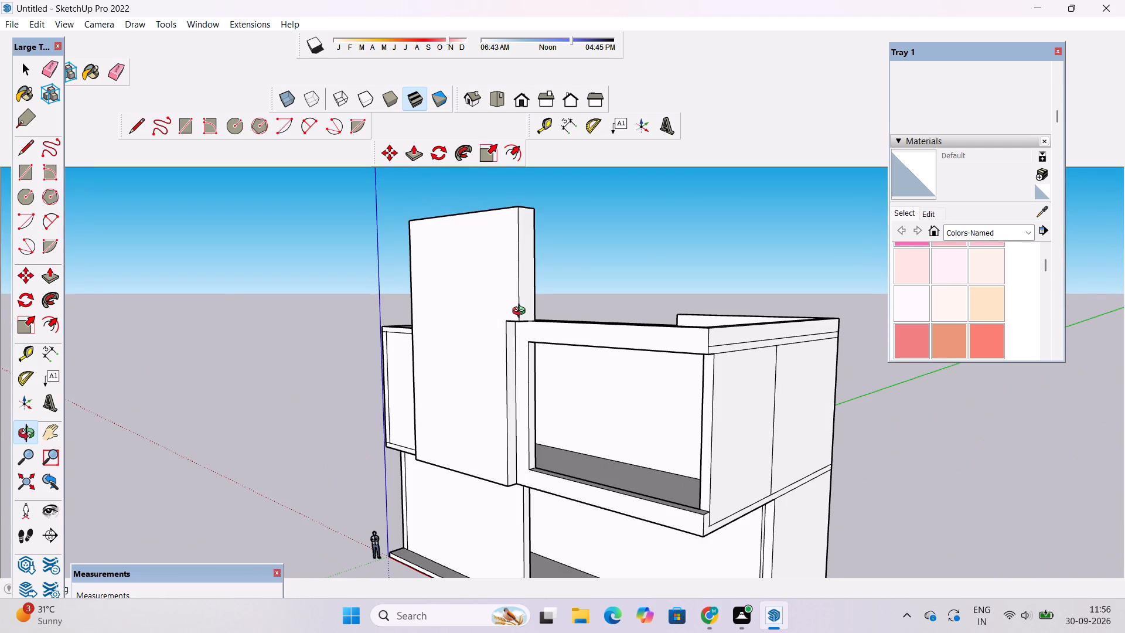
{"action": "left_click_drag", "start_coordinate": [521, 307], "coordinate": [543, 365], "text": "shift"}
{"action": "left_click_drag", "start_coordinate": [519, 320], "coordinate": [575, 429]}
{"action": "scroll", "coordinate": [504, 304], "scroll_direction": "up", "scroll_amount": 1}
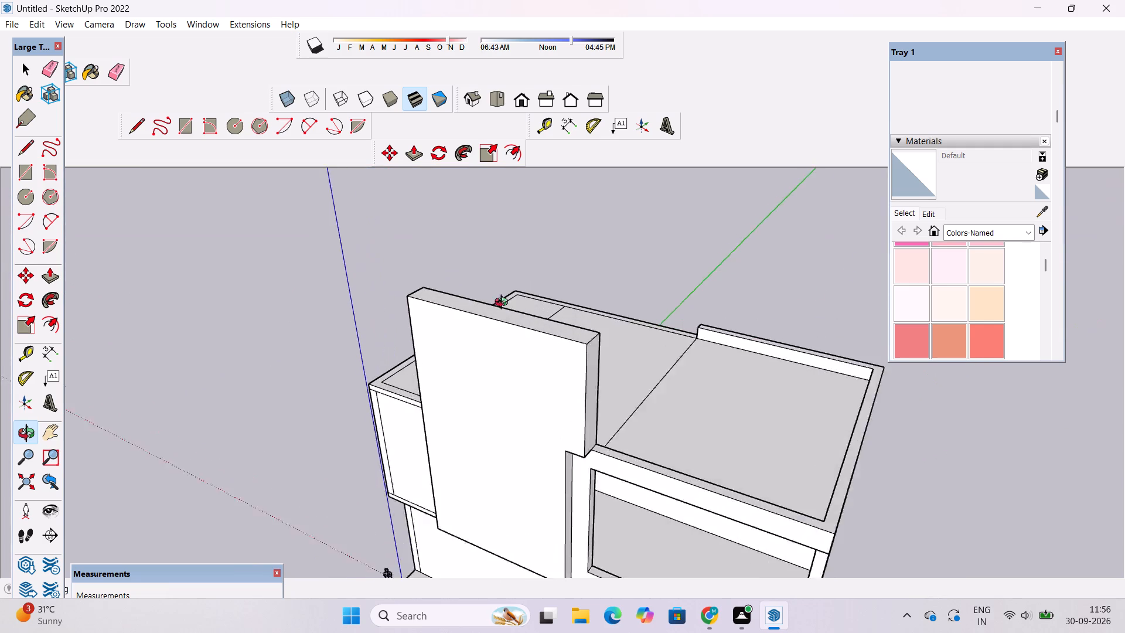
{"action": "scroll", "coordinate": [504, 304], "scroll_direction": "up", "scroll_amount": 2}
{"action": "left_click_drag", "start_coordinate": [505, 317], "coordinate": [737, 327]}
{"action": "left_click_drag", "start_coordinate": [680, 337], "coordinate": [659, 381]}
{"action": "left_click_drag", "start_coordinate": [609, 393], "coordinate": [584, 402]}
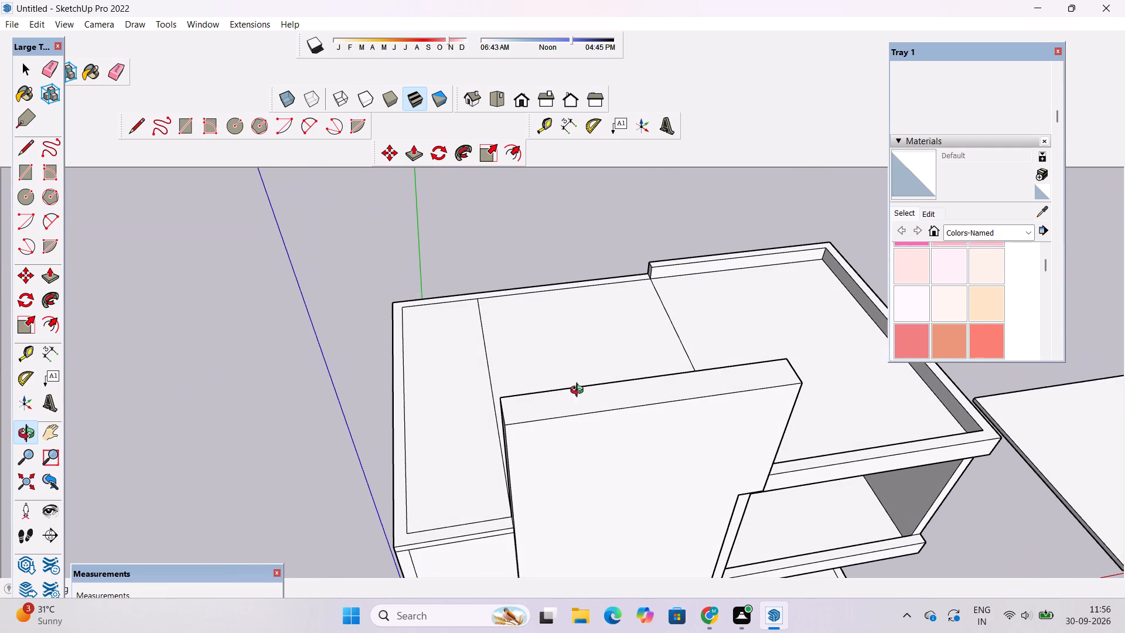
Place two guides across the projecting front wall's top face, each 2' in from one of its short ends.
{"action": "key", "text": "t"}
{"action": "scroll", "coordinate": [513, 417], "scroll_direction": "up", "scroll_amount": 9}
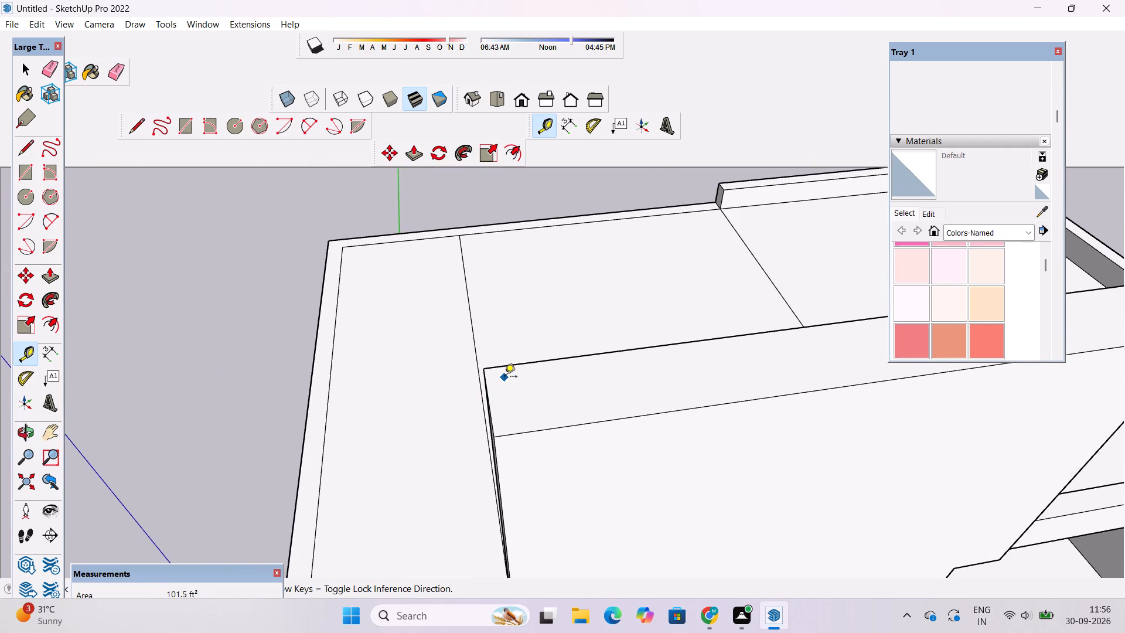
{"action": "scroll", "coordinate": [408, 300], "scroll_direction": "down", "scroll_amount": 7}
{"action": "scroll", "coordinate": [462, 333], "scroll_direction": "up", "scroll_amount": 4}
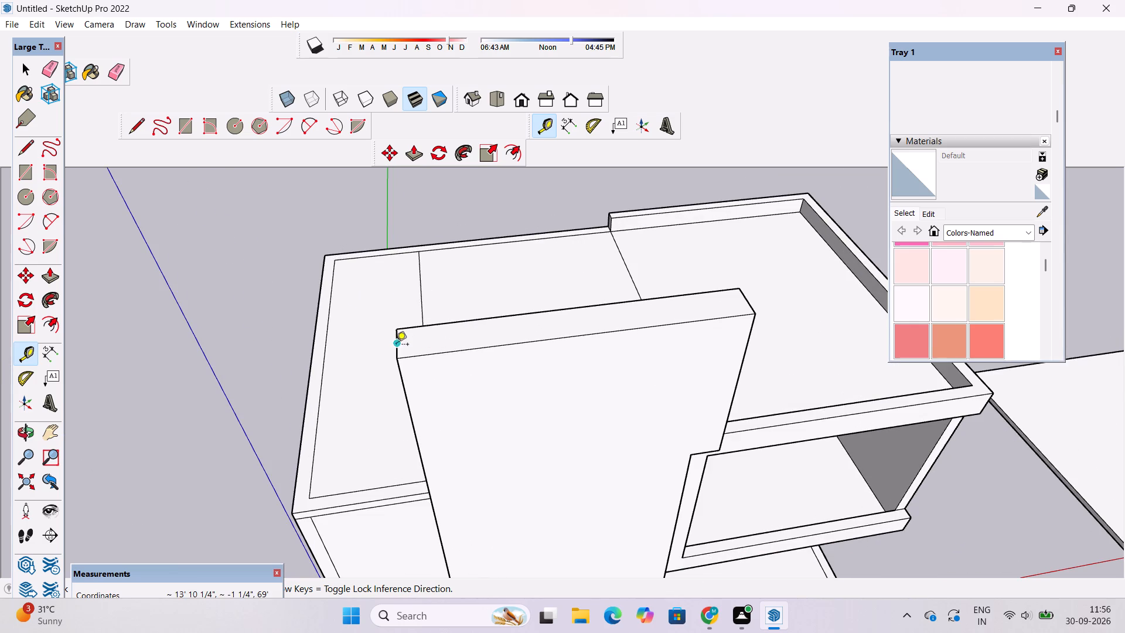
{"action": "left_click", "coordinate": [396, 348]}
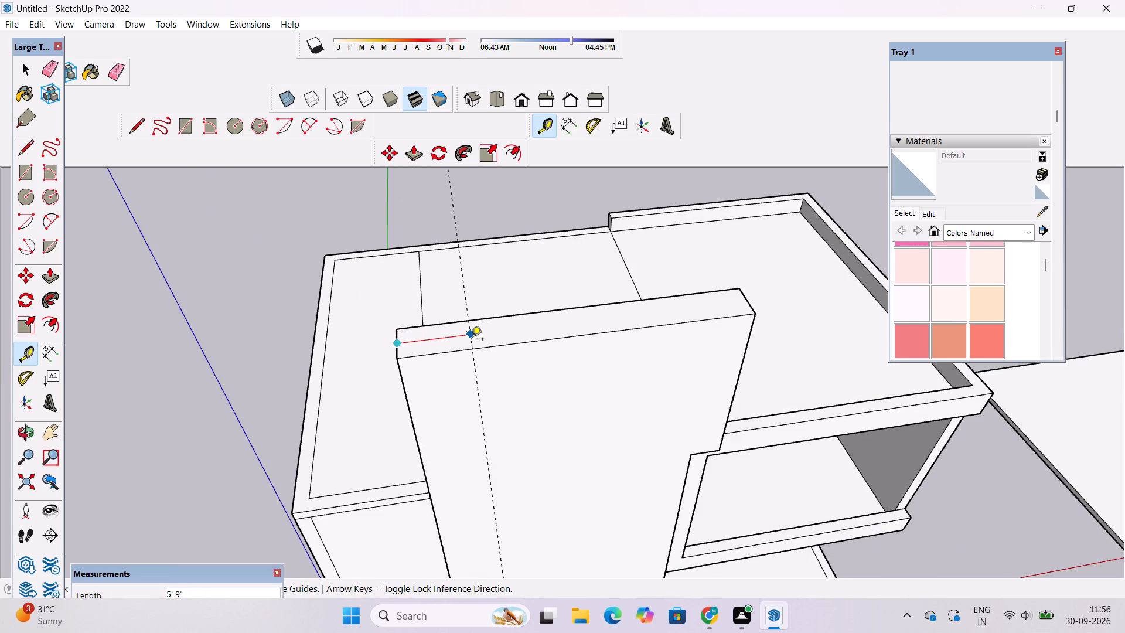
{"action": "type", "text": "2'"}
{"action": "key", "text": "Return"}
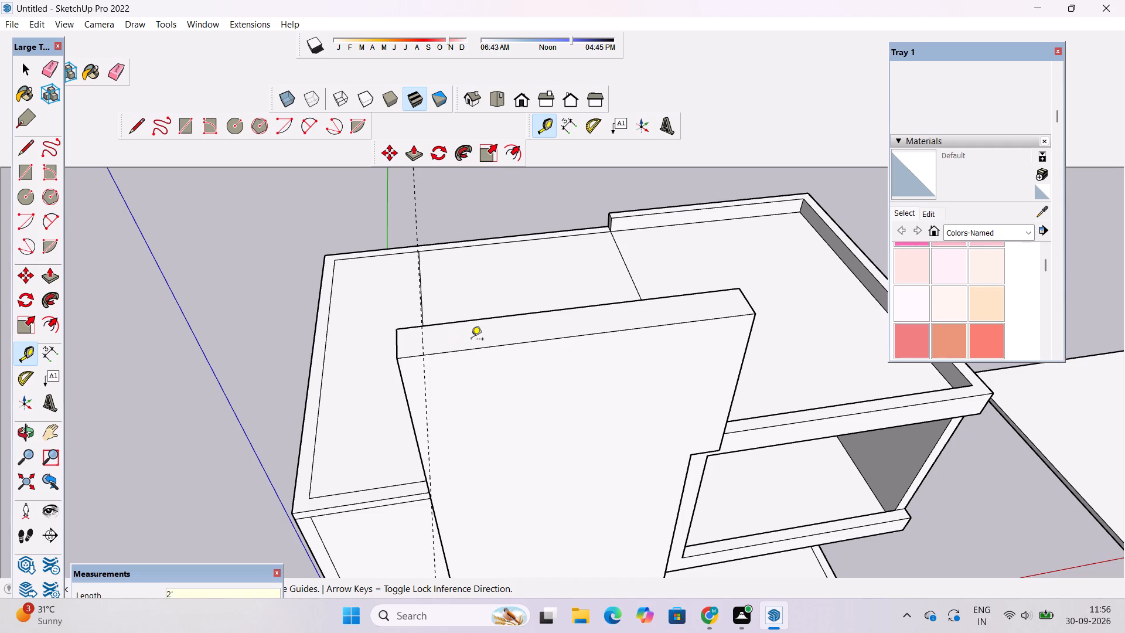
{"action": "scroll", "coordinate": [393, 337], "scroll_direction": "down", "scroll_amount": 5}
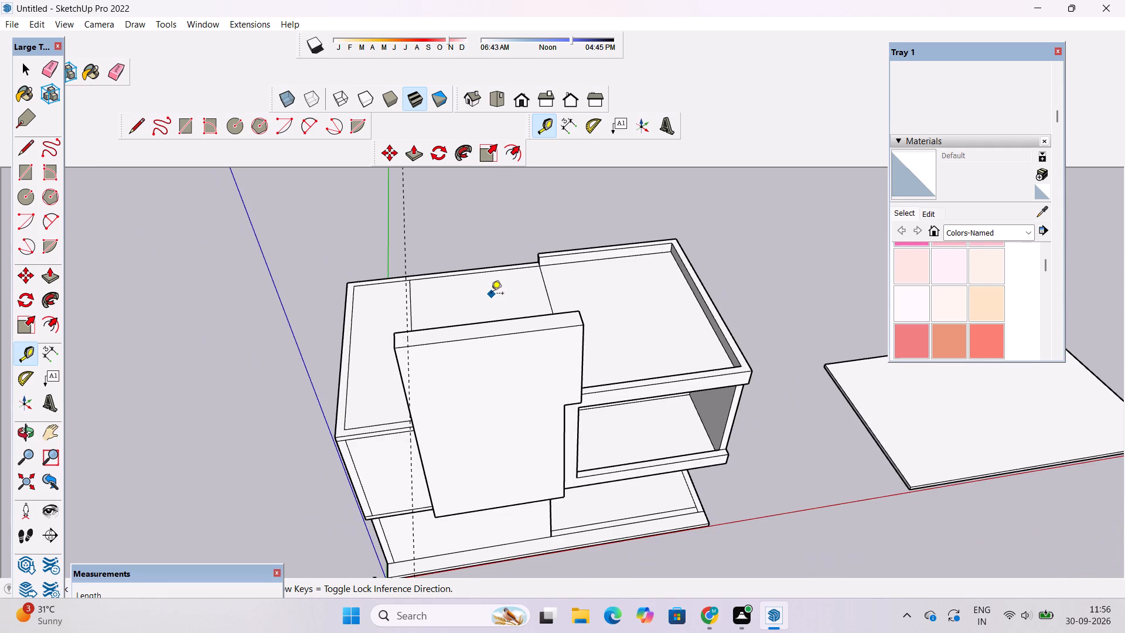
{"action": "scroll", "coordinate": [491, 294], "scroll_direction": "up", "scroll_amount": 4}
{"action": "left_click", "coordinate": [660, 338]}
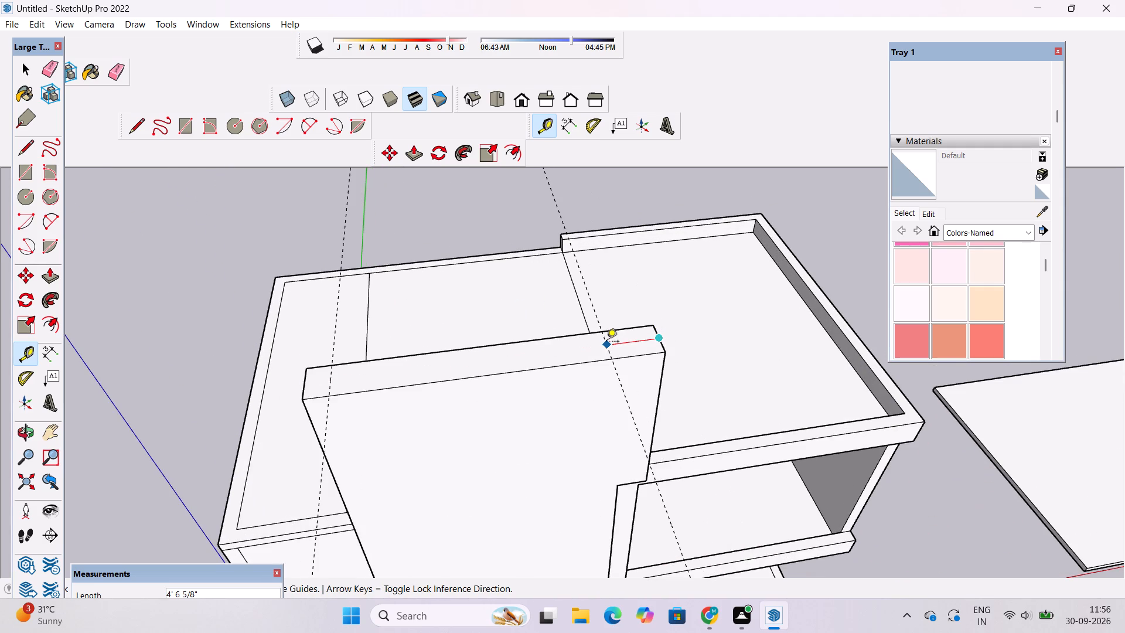
{"action": "type", "text": "2'"}
{"action": "key", "text": "Return"}
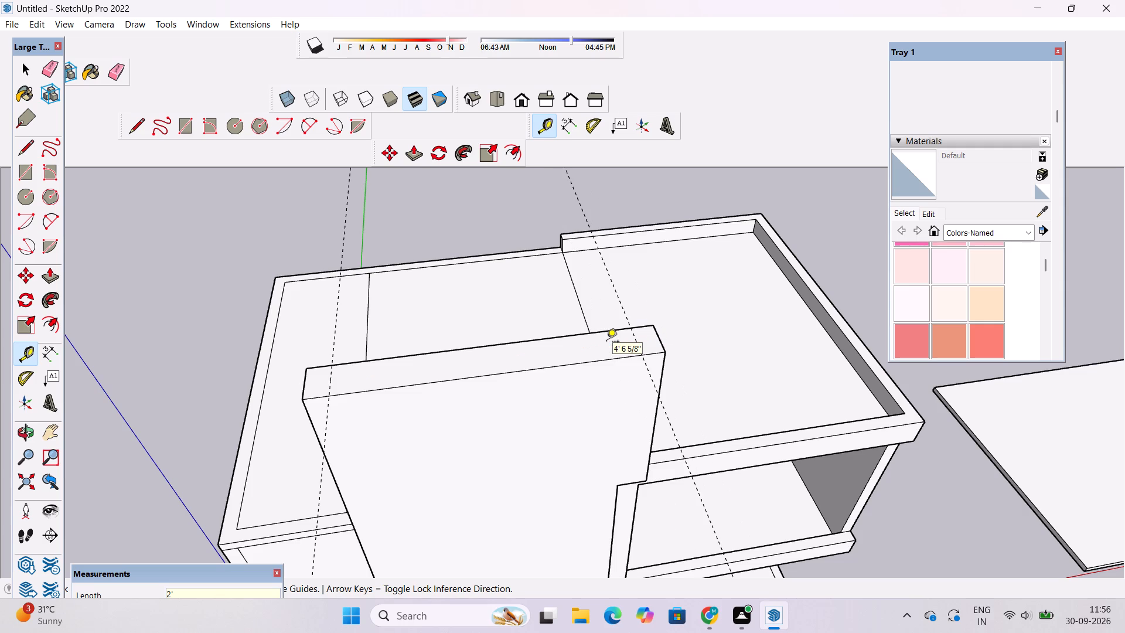
Draw a 3' 6" line along each guide across the front wall's top face, splitting off both ends.
{"action": "key", "text": "l"}
{"action": "scroll", "coordinate": [627, 364], "scroll_direction": "up", "scroll_amount": 4}
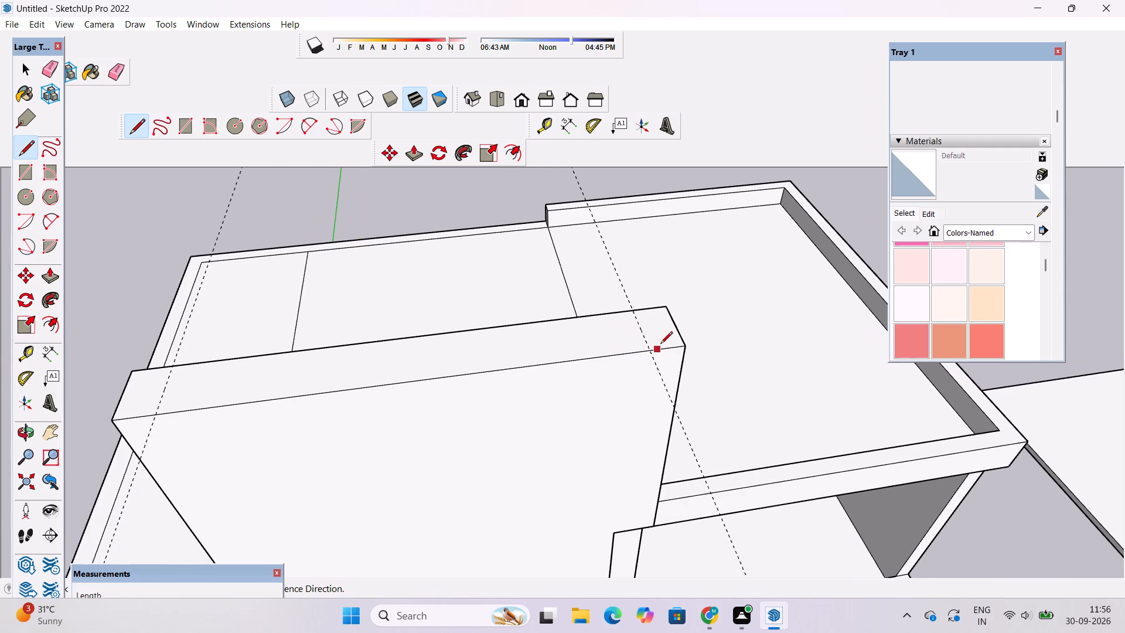
{"action": "left_click", "coordinate": [651, 352]}
{"action": "left_click", "coordinate": [634, 309]}
{"action": "scroll", "coordinate": [755, 261], "scroll_direction": "down", "scroll_amount": 5}
{"action": "scroll", "coordinate": [602, 311], "scroll_direction": "up", "scroll_amount": 1}
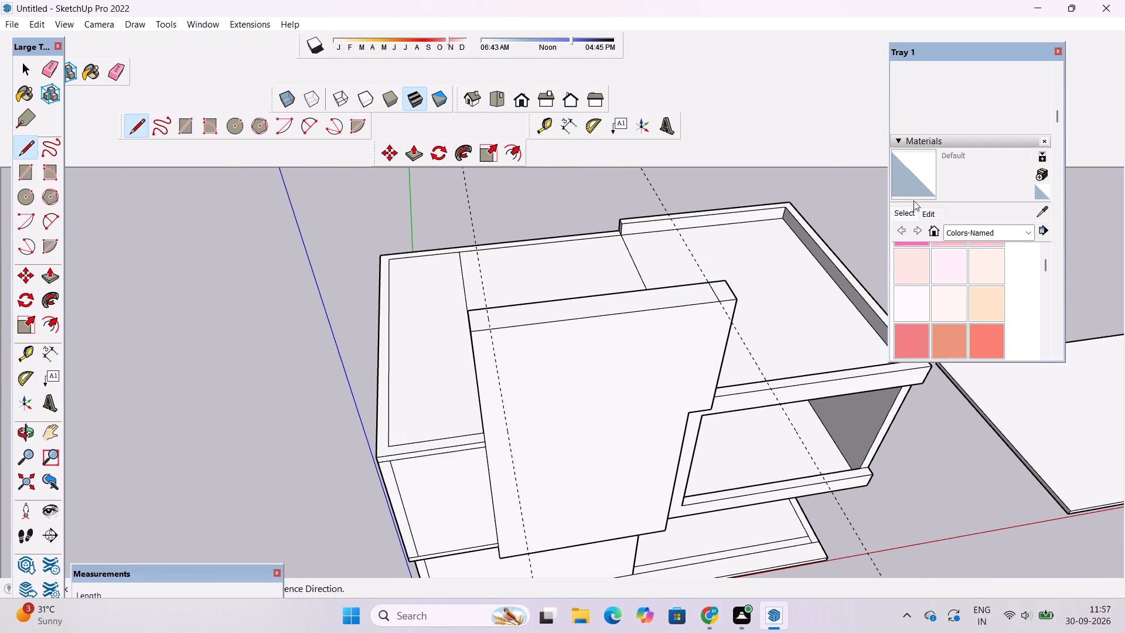
{"action": "scroll", "coordinate": [489, 326], "scroll_direction": "up", "scroll_amount": 1}
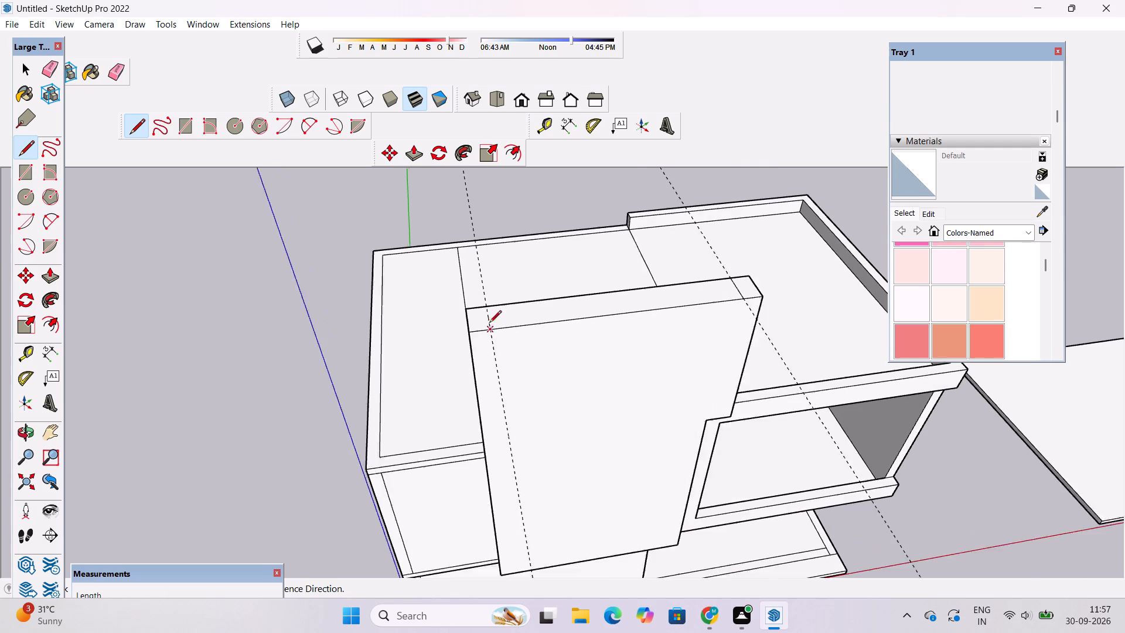
{"action": "scroll", "coordinate": [489, 324], "scroll_direction": "up", "scroll_amount": 8}
{"action": "left_click", "coordinate": [486, 295]}
{"action": "left_click", "coordinate": [493, 349]}
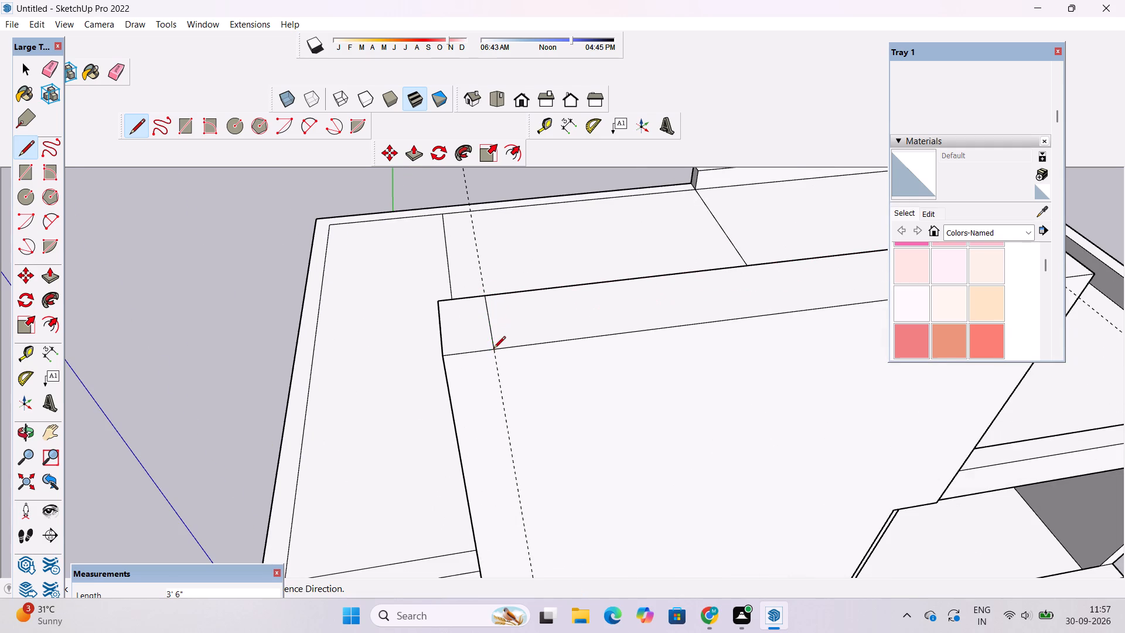
{"action": "key", "text": "space"}
Erase both guides crossing the projecting front wall's top face.
{"action": "key", "text": "e"}
{"action": "left_click_drag", "start_coordinate": [490, 251], "coordinate": [492, 266]}
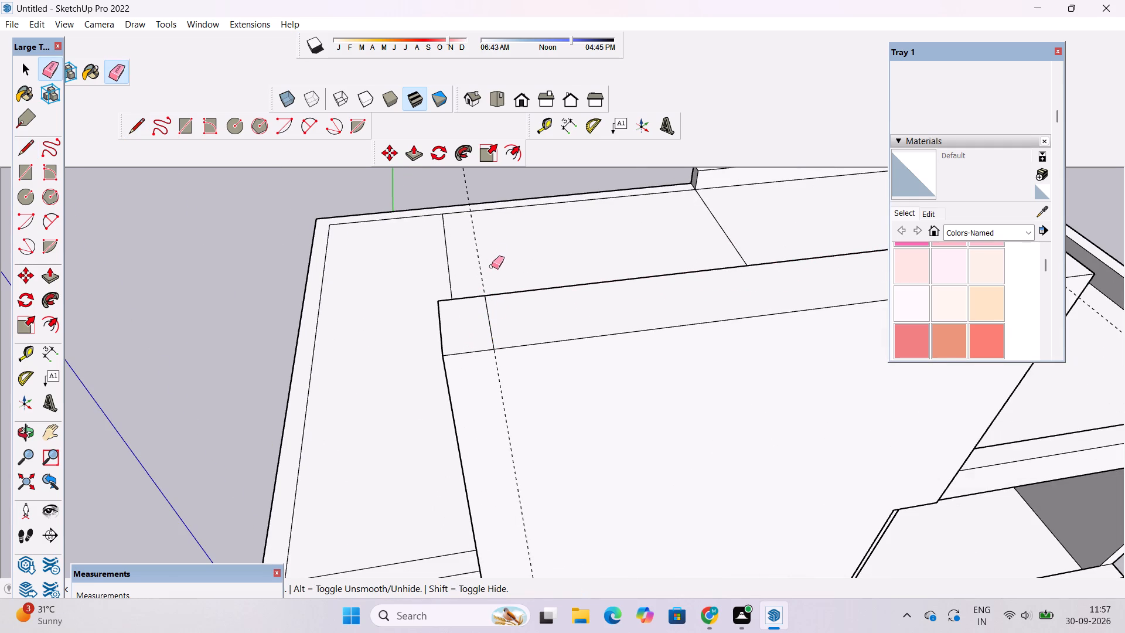
{"action": "left_click_drag", "start_coordinate": [492, 266], "coordinate": [493, 268]}
{"action": "scroll", "coordinate": [431, 312], "scroll_direction": "down", "scroll_amount": 5}
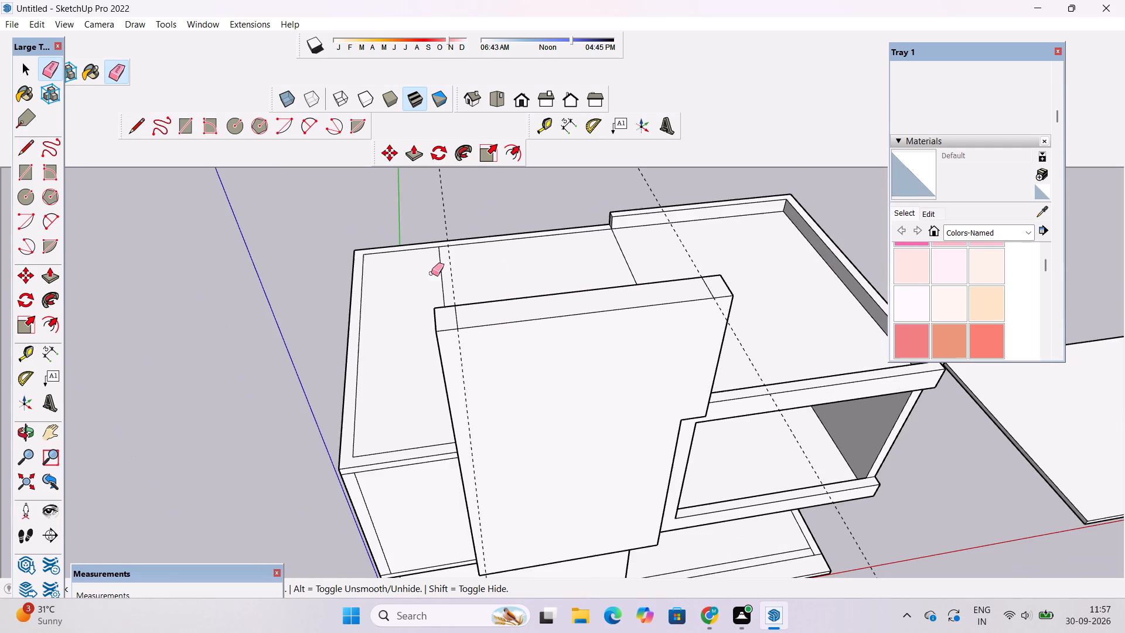
{"action": "left_click_drag", "start_coordinate": [442, 200], "coordinate": [425, 216]}
{"action": "left_click_drag", "start_coordinate": [648, 180], "coordinate": [639, 195]}
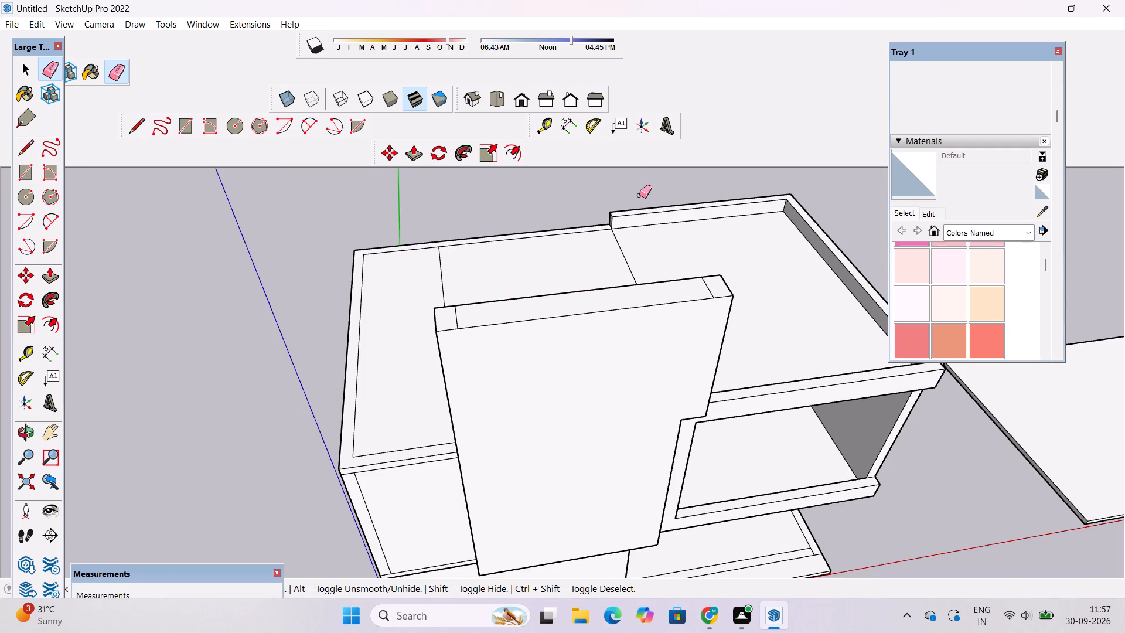
Examine the front wall's divided top face and its junction with the roof from above, the front and the side.
{"action": "key", "text": "o"}
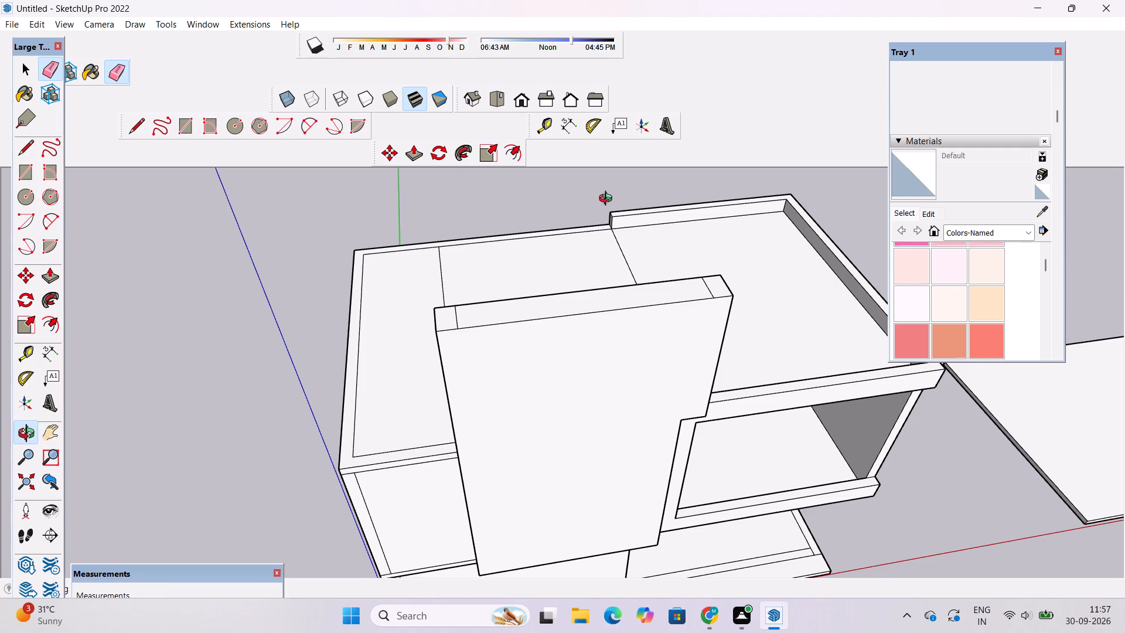
{"action": "scroll", "coordinate": [581, 232], "scroll_direction": "down", "scroll_amount": 3}
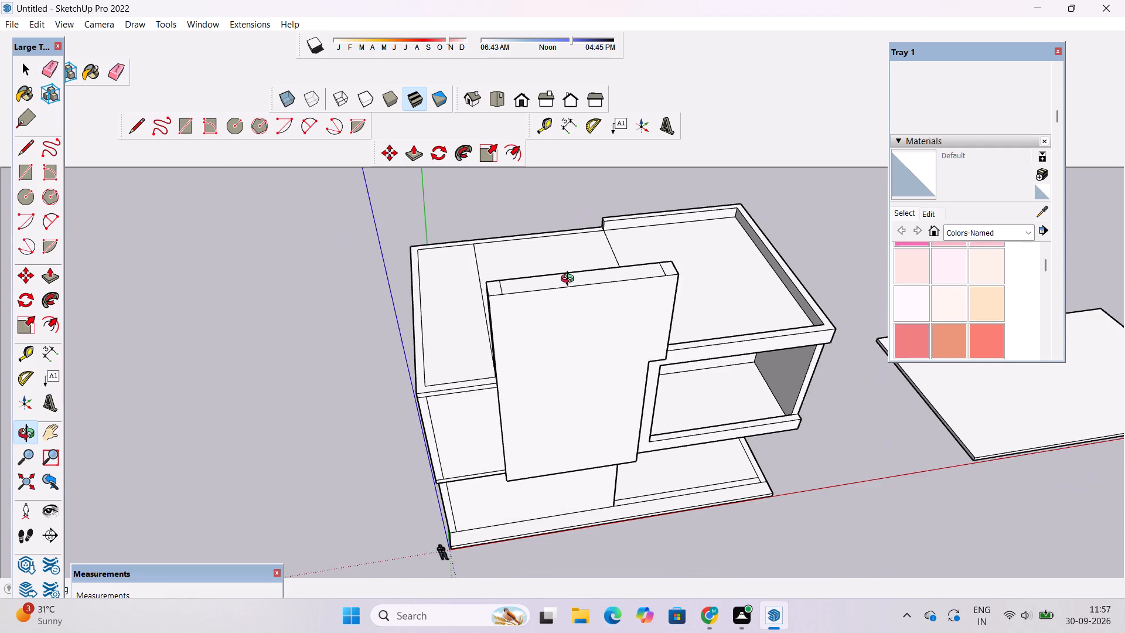
{"action": "left_click_drag", "start_coordinate": [567, 325], "coordinate": [559, 237]}
{"action": "left_click_drag", "start_coordinate": [494, 249], "coordinate": [381, 365], "text": "shift"}
{"action": "scroll", "coordinate": [372, 341], "scroll_direction": "down", "scroll_amount": 5}
{"action": "left_click_drag", "start_coordinate": [401, 331], "coordinate": [411, 393]}
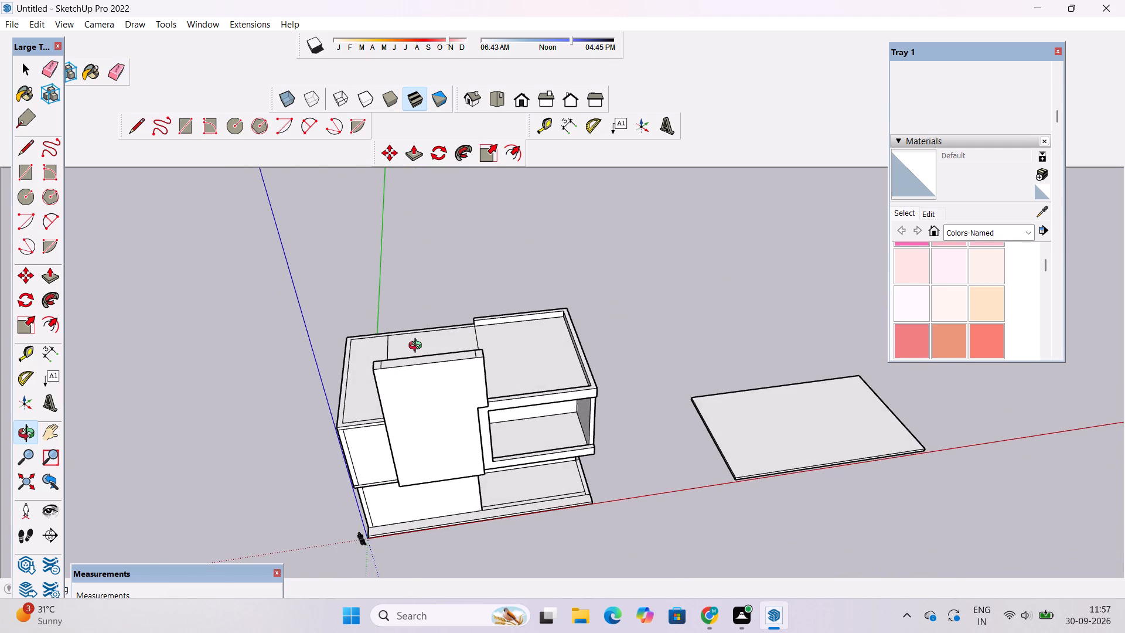
{"action": "scroll", "coordinate": [418, 347], "scroll_direction": "up", "scroll_amount": 8}
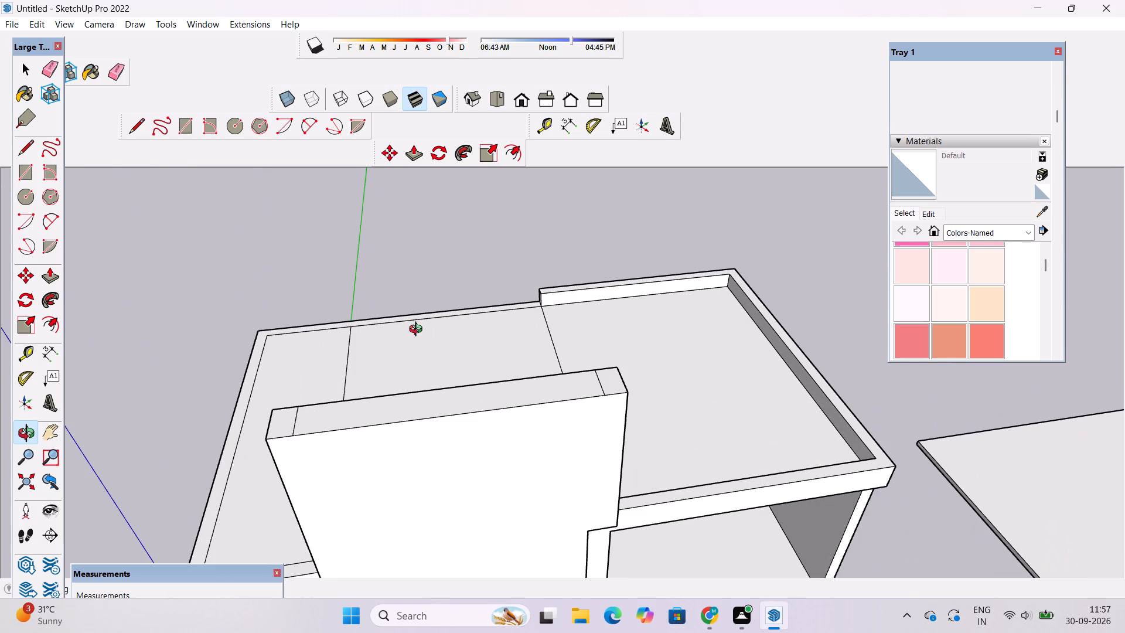
{"action": "scroll", "coordinate": [418, 331], "scroll_direction": "down", "scroll_amount": 1}
{"action": "left_click_drag", "start_coordinate": [431, 322], "coordinate": [452, 338]}
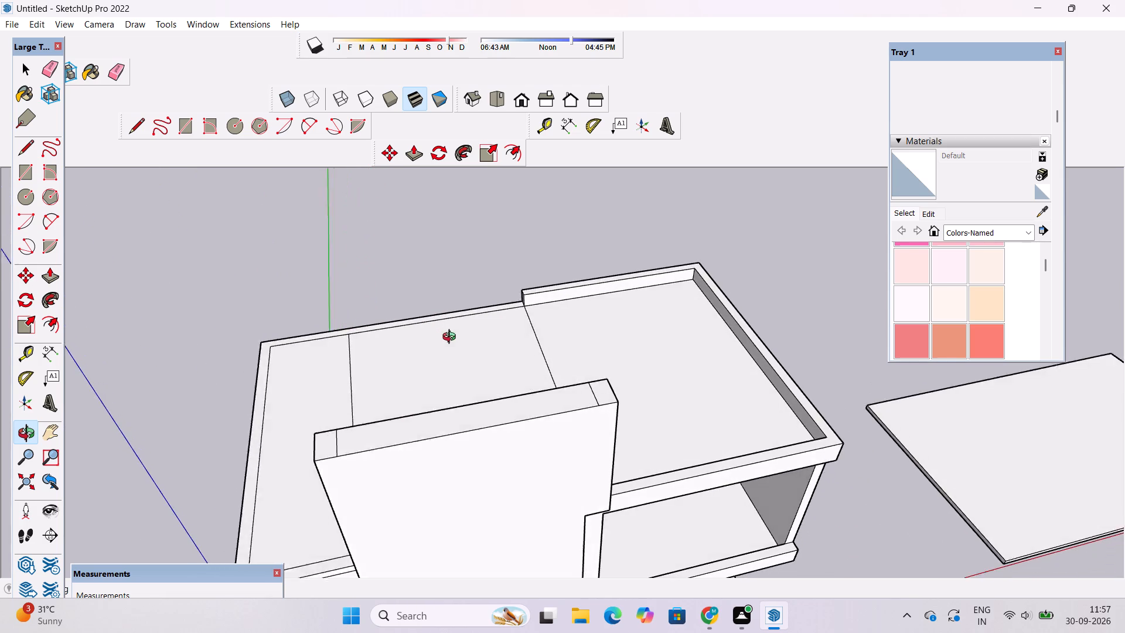
{"action": "left_click_drag", "start_coordinate": [452, 338], "coordinate": [465, 345]}
{"action": "left_click_drag", "start_coordinate": [405, 368], "coordinate": [462, 283], "text": "shift"}
{"action": "scroll", "coordinate": [415, 418], "scroll_direction": "up", "scroll_amount": 2}
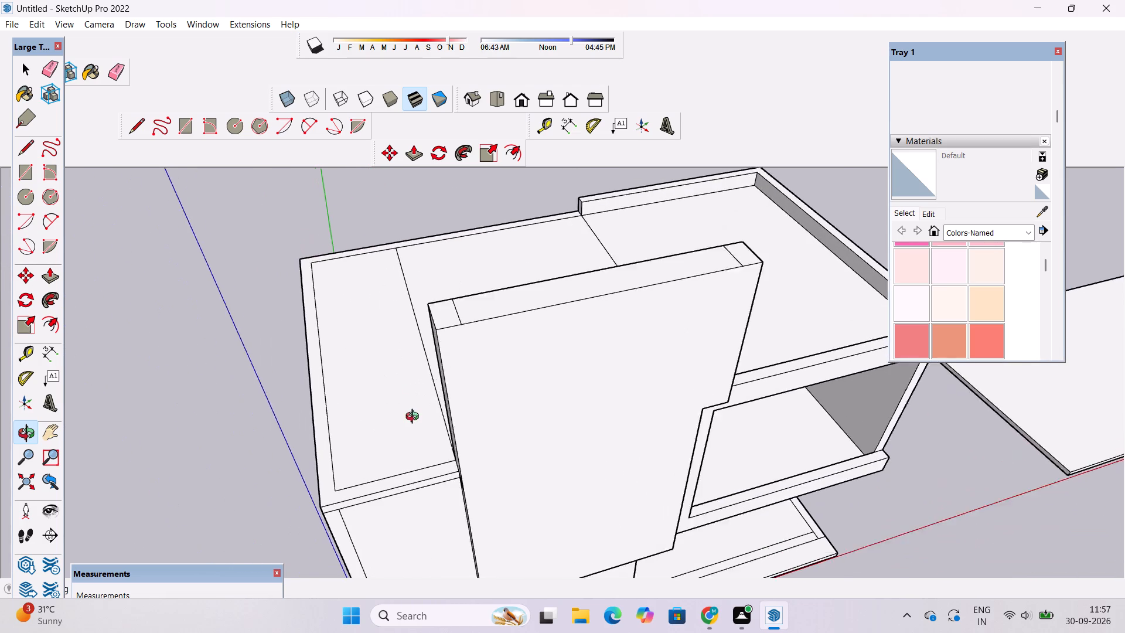
{"action": "scroll", "coordinate": [415, 418], "scroll_direction": "up", "scroll_amount": 2}
{"action": "left_click_drag", "start_coordinate": [408, 447], "coordinate": [466, 382]}
{"action": "scroll", "coordinate": [464, 370], "scroll_direction": "down", "scroll_amount": 4}
{"action": "left_click_drag", "start_coordinate": [485, 390], "coordinate": [604, 394]}
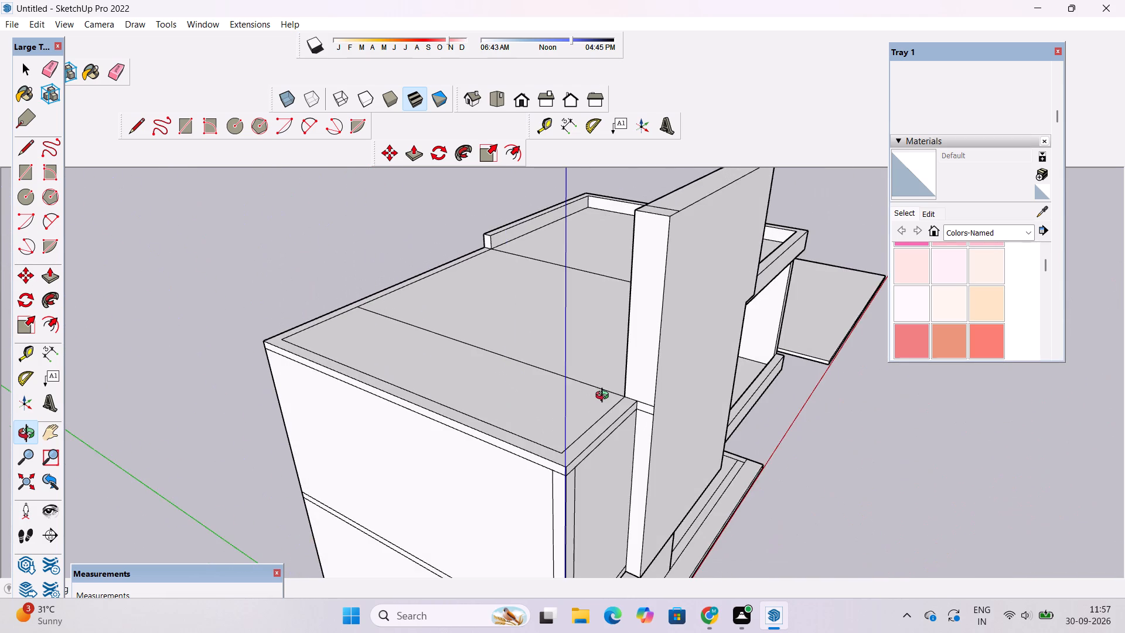
Erase the two short horizontal edges on the projecting front wall's narrow side face at the roof slab level.
{"action": "scroll", "coordinate": [605, 397], "scroll_direction": "up", "scroll_amount": 1}
{"action": "left_click_drag", "start_coordinate": [603, 400], "coordinate": [557, 426], "text": "shift"}
{"action": "scroll", "coordinate": [557, 444], "scroll_direction": "up", "scroll_amount": 7}
{"action": "left_click_drag", "start_coordinate": [572, 434], "coordinate": [520, 457], "text": "shift"}
{"action": "left_click_drag", "start_coordinate": [563, 486], "coordinate": [564, 436]}
{"action": "left_click_drag", "start_coordinate": [598, 440], "coordinate": [499, 431], "text": "shift"}
{"action": "scroll", "coordinate": [498, 430], "scroll_direction": "up", "scroll_amount": 6}
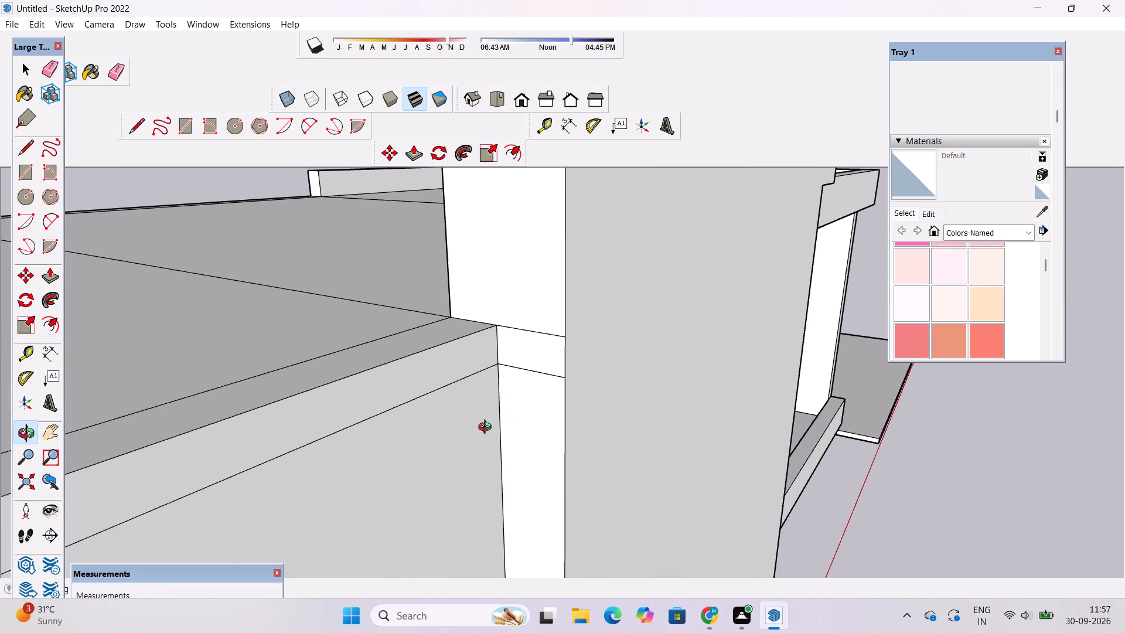
{"action": "left_click_drag", "start_coordinate": [482, 428], "coordinate": [516, 431]}
{"action": "key", "text": "e"}
{"action": "left_click_drag", "start_coordinate": [531, 312], "coordinate": [535, 401]}
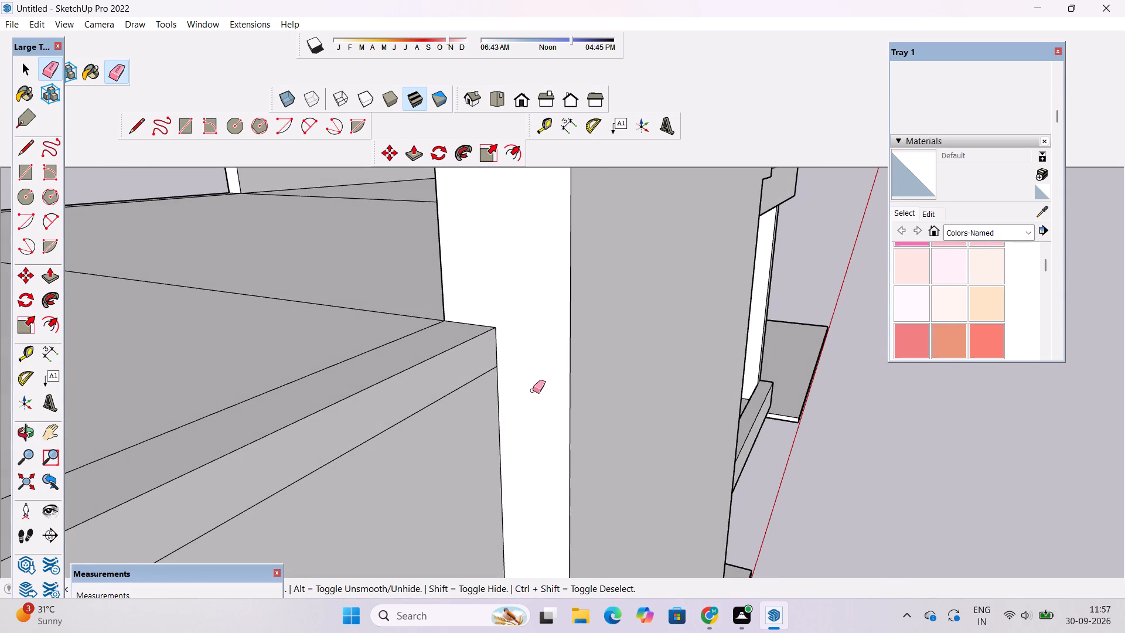
Examine the projecting front wall's side face and its divided top face from the front, the side and above.
{"action": "key", "text": "o"}
{"action": "scroll", "coordinate": [531, 387], "scroll_direction": "down", "scroll_amount": 4}
{"action": "left_click_drag", "start_coordinate": [679, 383], "coordinate": [635, 396]}
{"action": "left_click_drag", "start_coordinate": [602, 398], "coordinate": [512, 418]}
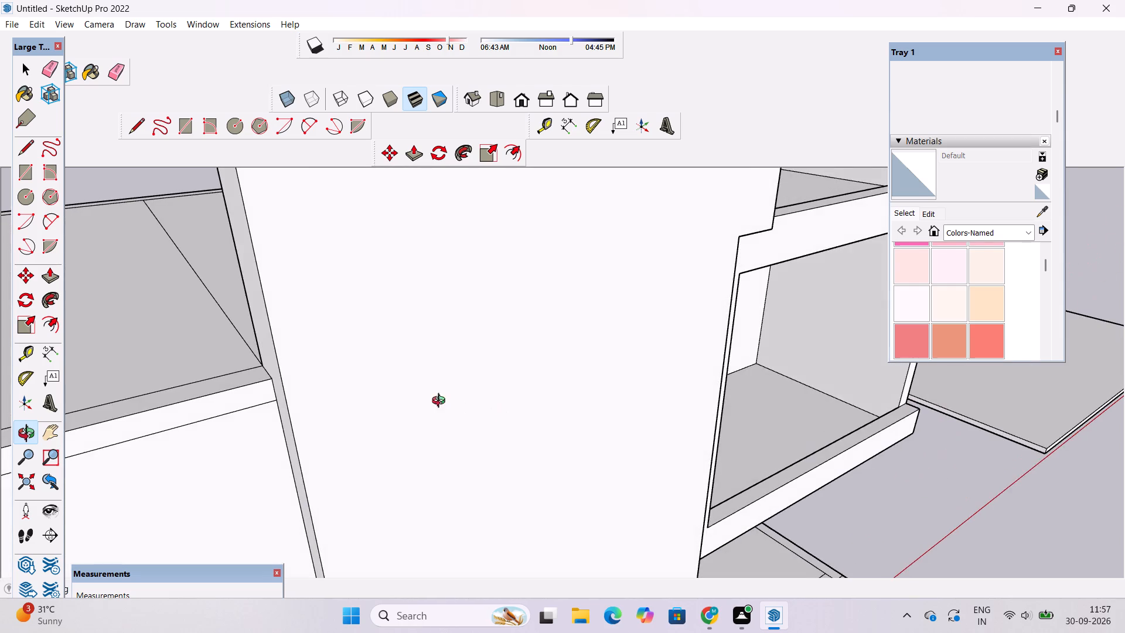
{"action": "scroll", "coordinate": [411, 384], "scroll_direction": "down", "scroll_amount": 5}
{"action": "left_click_drag", "start_coordinate": [313, 411], "coordinate": [444, 410]}
{"action": "scroll", "coordinate": [444, 410], "scroll_direction": "down", "scroll_amount": 8}
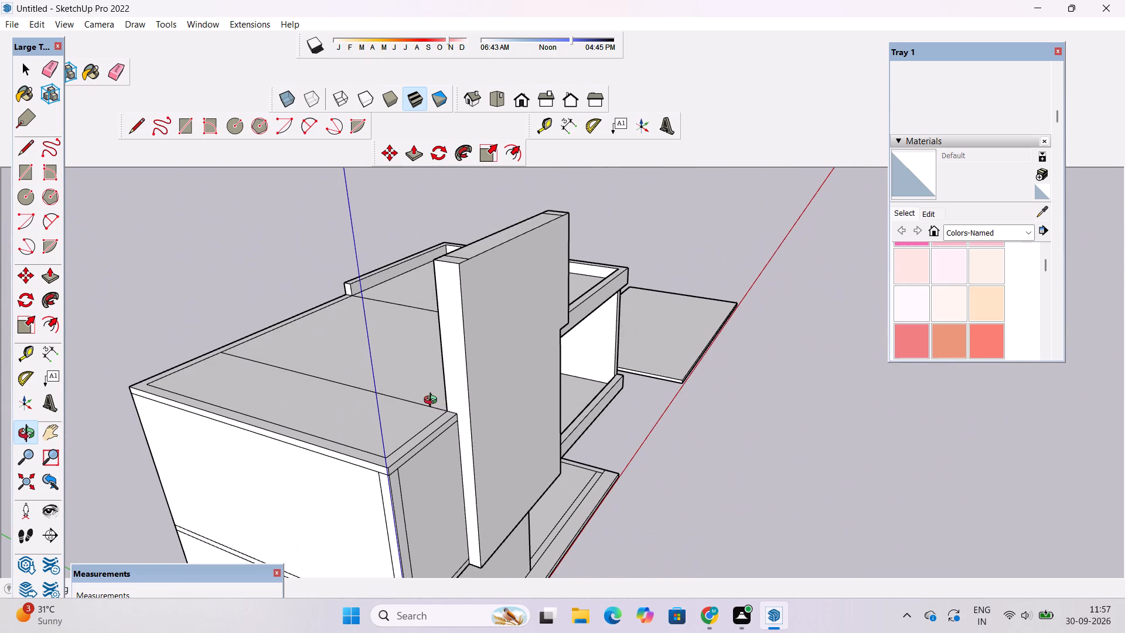
{"action": "left_click_drag", "start_coordinate": [432, 401], "coordinate": [548, 438]}
{"action": "left_click_drag", "start_coordinate": [558, 358], "coordinate": [516, 365], "text": "shift"}
{"action": "scroll", "coordinate": [521, 351], "scroll_direction": "up", "scroll_amount": 4}
{"action": "left_click_drag", "start_coordinate": [530, 339], "coordinate": [458, 399]}
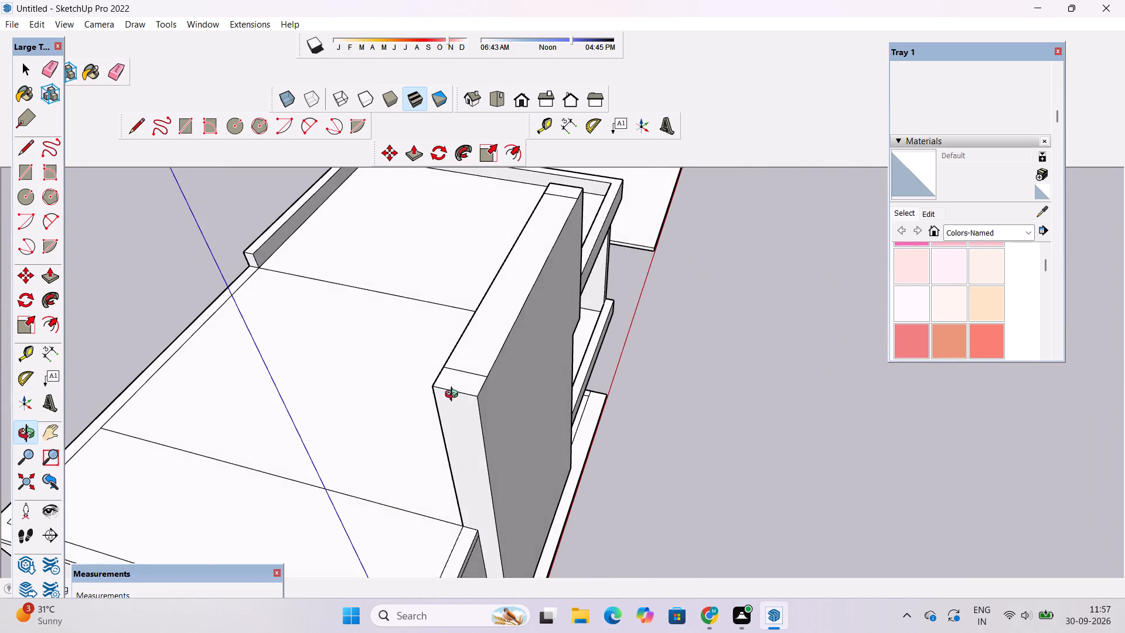
{"action": "scroll", "coordinate": [458, 363], "scroll_direction": "up", "scroll_amount": 3}
{"action": "left_click_drag", "start_coordinate": [480, 372], "coordinate": [360, 411]}
{"action": "left_click_drag", "start_coordinate": [360, 400], "coordinate": [393, 454]}
{"action": "left_click_drag", "start_coordinate": [393, 454], "coordinate": [351, 424], "text": "shift"}
{"action": "scroll", "coordinate": [342, 407], "scroll_direction": "down", "scroll_amount": 6}
{"action": "left_click_drag", "start_coordinate": [474, 413], "coordinate": [354, 383]}
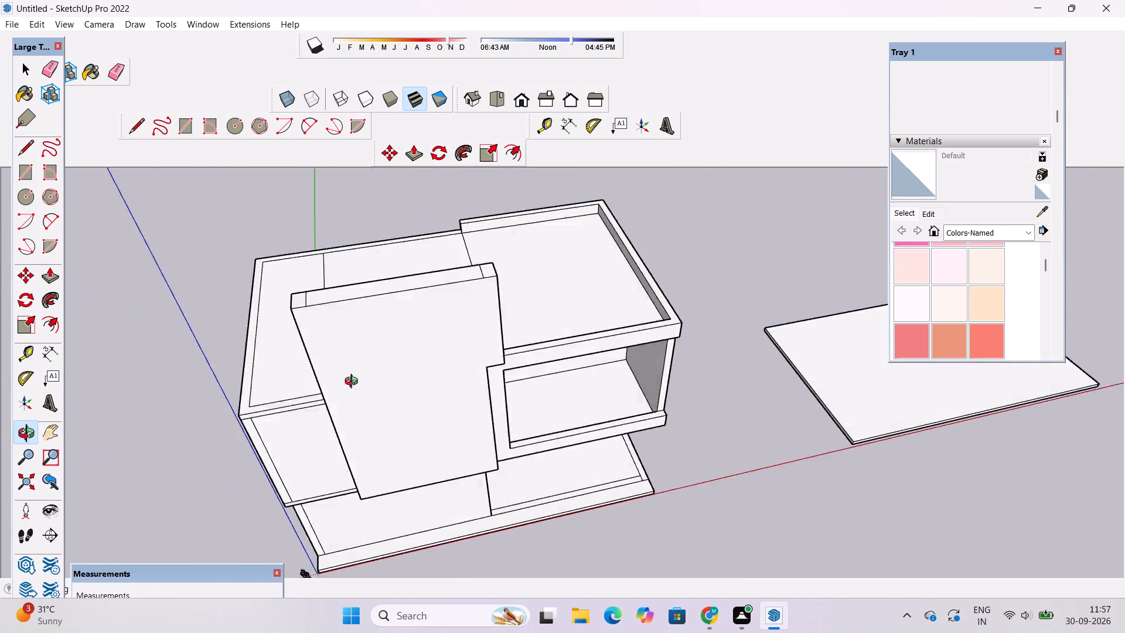
{"action": "left_click_drag", "start_coordinate": [354, 383], "coordinate": [329, 361]}
{"action": "left_click_drag", "start_coordinate": [343, 321], "coordinate": [414, 440]}
{"action": "scroll", "coordinate": [399, 370], "scroll_direction": "up", "scroll_amount": 2}
{"action": "left_click_drag", "start_coordinate": [399, 370], "coordinate": [442, 454], "text": "shift"}
{"action": "scroll", "coordinate": [421, 448], "scroll_direction": "up", "scroll_amount": 2}
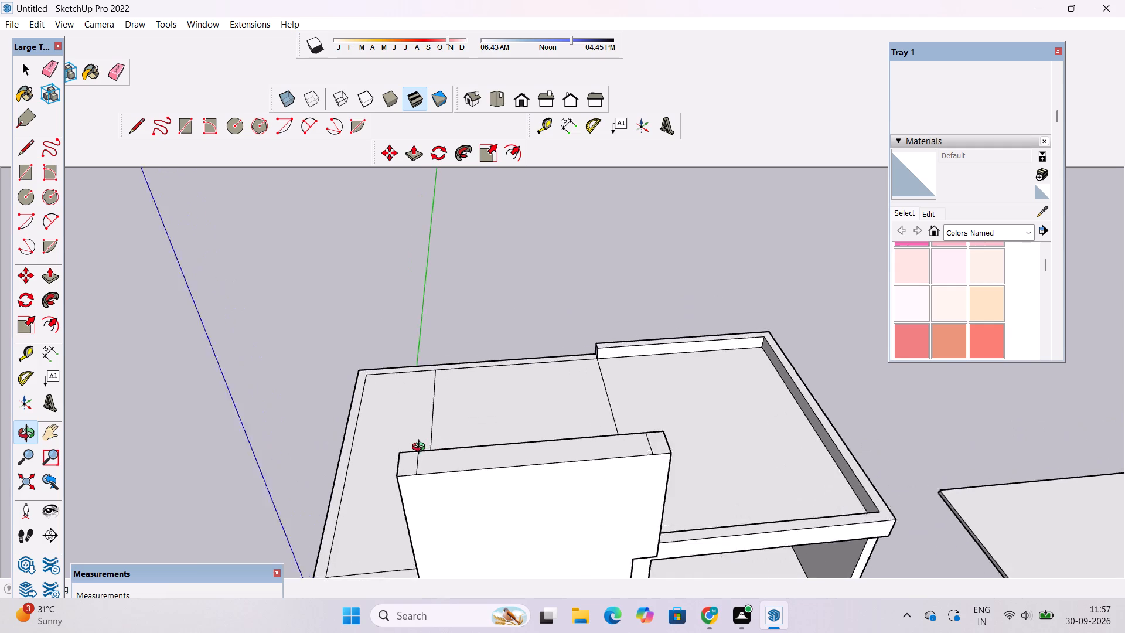
Push/Pull the front wall's 2' end section farther from the framed upper bay up 16' to form a post.
{"action": "scroll", "coordinate": [421, 448], "scroll_direction": "up", "scroll_amount": 1}
{"action": "left_click_drag", "start_coordinate": [424, 488], "coordinate": [401, 450]}
{"action": "scroll", "coordinate": [387, 440], "scroll_direction": "up", "scroll_amount": 3}
{"action": "left_click_drag", "start_coordinate": [385, 430], "coordinate": [434, 459]}
{"action": "left_click_drag", "start_coordinate": [434, 465], "coordinate": [431, 441]}
{"action": "left_click_drag", "start_coordinate": [431, 440], "coordinate": [426, 418]}
{"action": "key", "text": "p"}
{"action": "scroll", "coordinate": [408, 425], "scroll_direction": "down", "scroll_amount": 5}
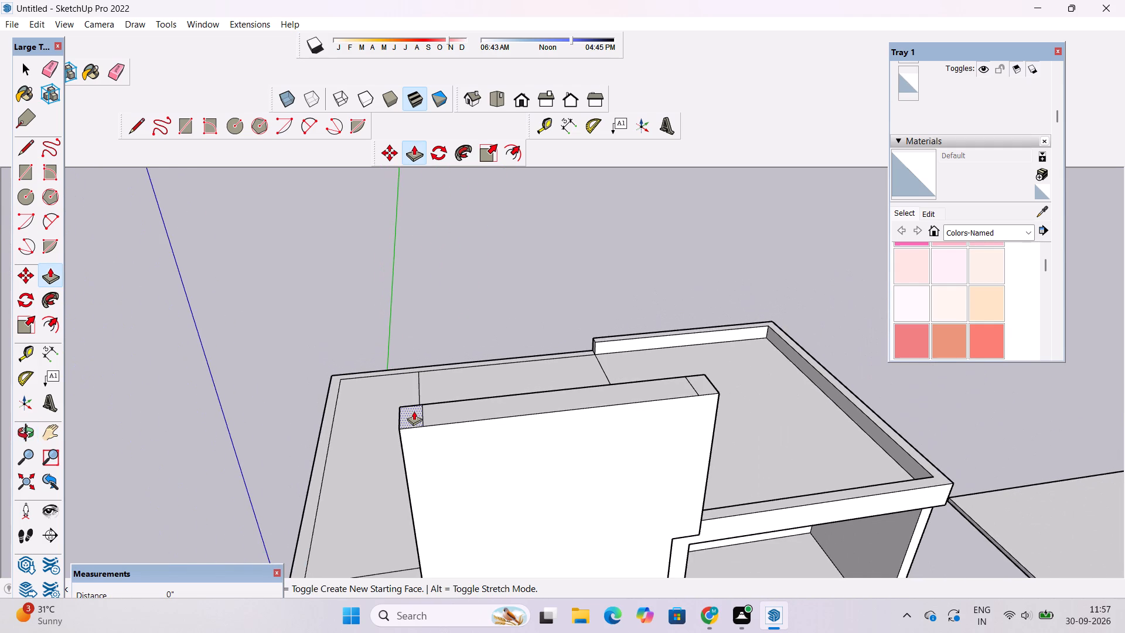
{"action": "left_click", "coordinate": [414, 411]}
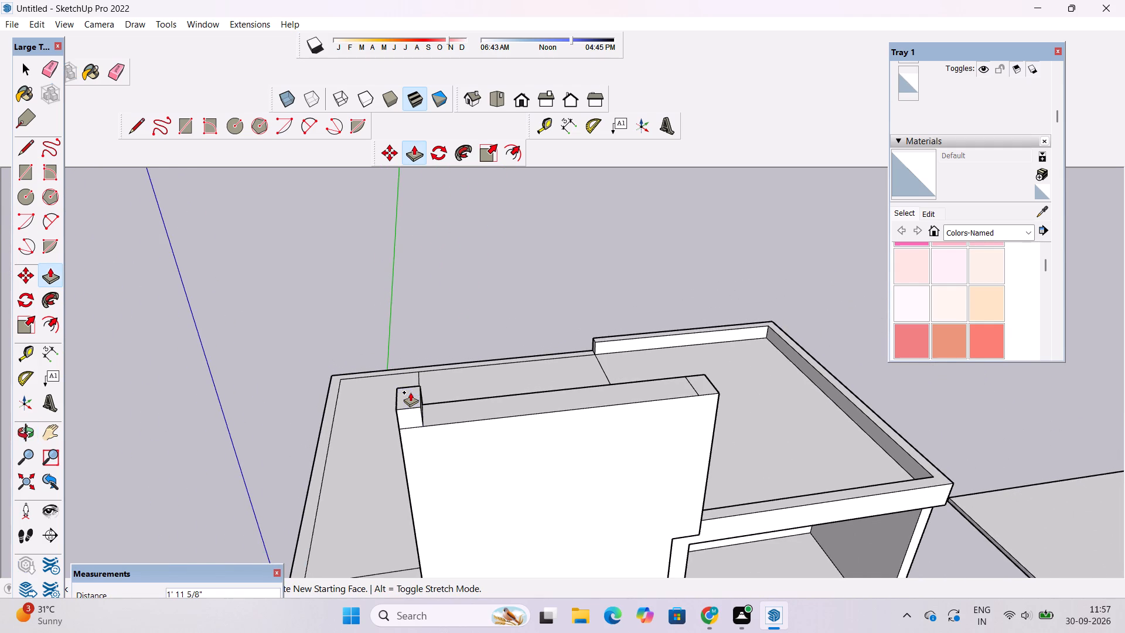
{"action": "scroll", "coordinate": [410, 392], "scroll_direction": "down", "scroll_amount": 8}
{"action": "scroll", "coordinate": [396, 313], "scroll_direction": "up", "scroll_amount": 9}
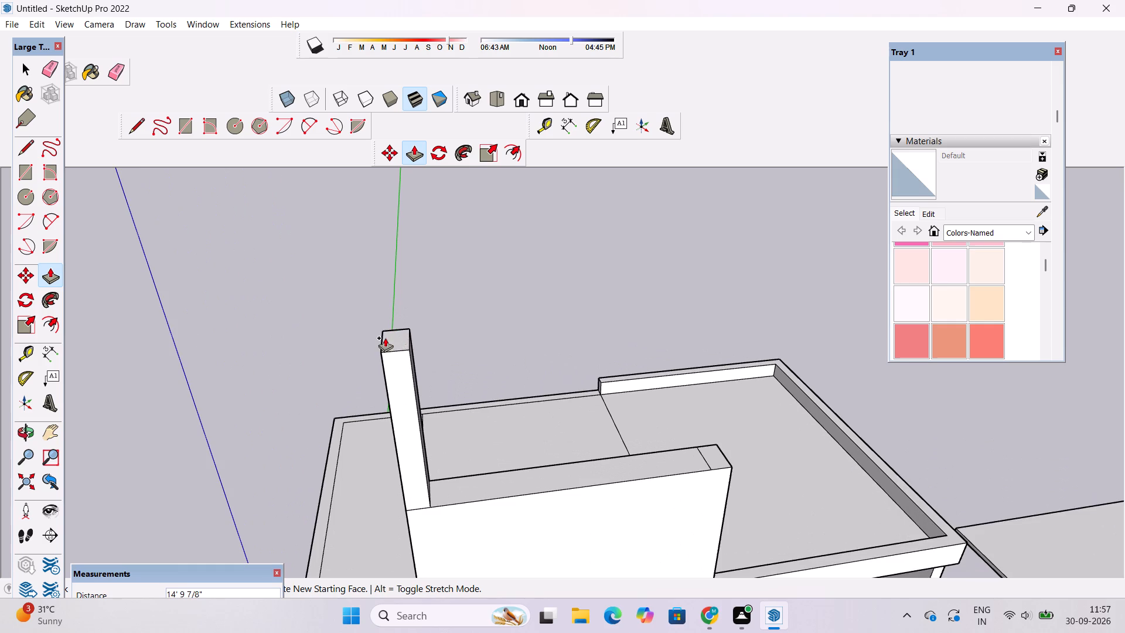
{"action": "key", "text": "1"}
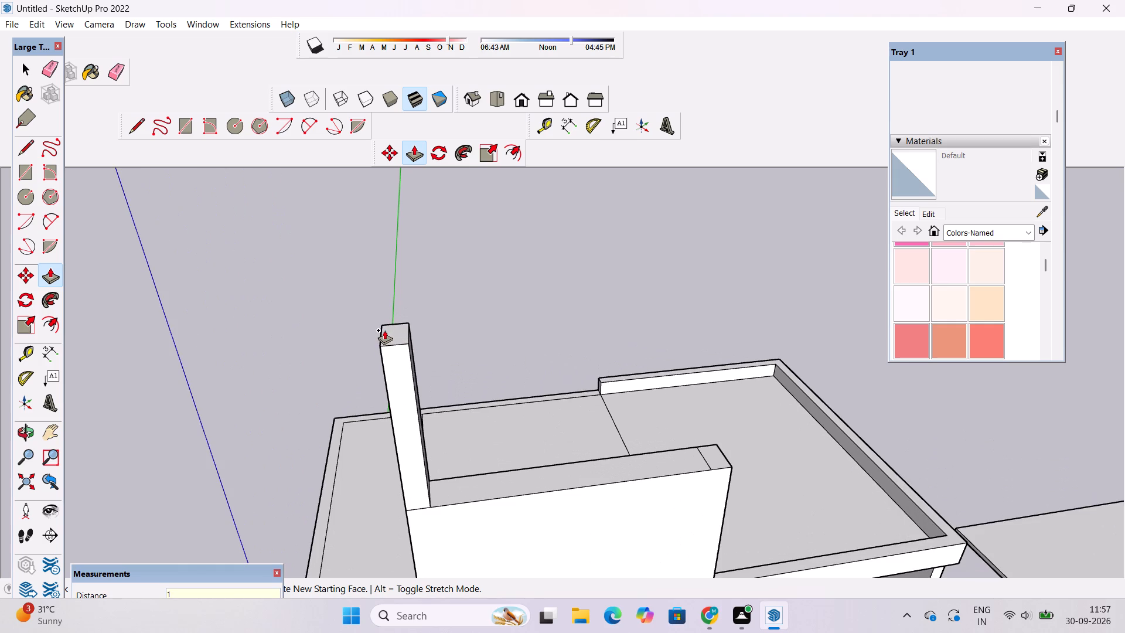
{"action": "key", "text": "6"}
{"action": "key", "text": "apostrophe"}
{"action": "key", "text": "Return"}
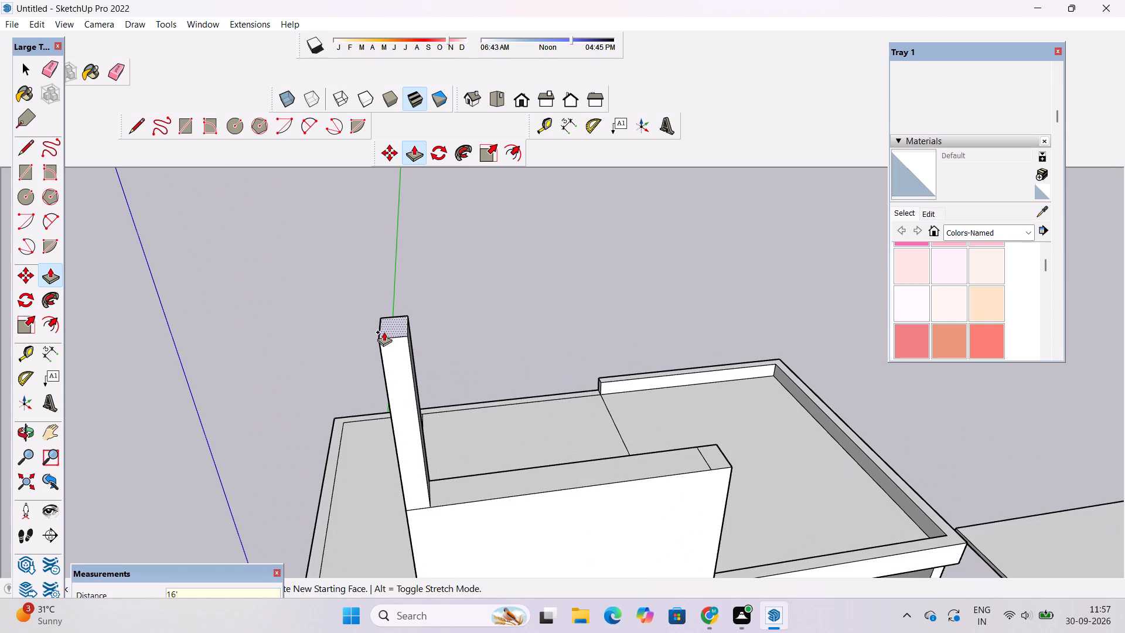
Push/Pull the front wall's other 2' end section up 16', level with the top of the first post.
{"action": "key", "text": "o"}
{"action": "scroll", "coordinate": [346, 341], "scroll_direction": "down", "scroll_amount": 3}
{"action": "left_click_drag", "start_coordinate": [435, 431], "coordinate": [336, 467], "text": "shift"}
{"action": "scroll", "coordinate": [322, 475], "scroll_direction": "up", "scroll_amount": 3}
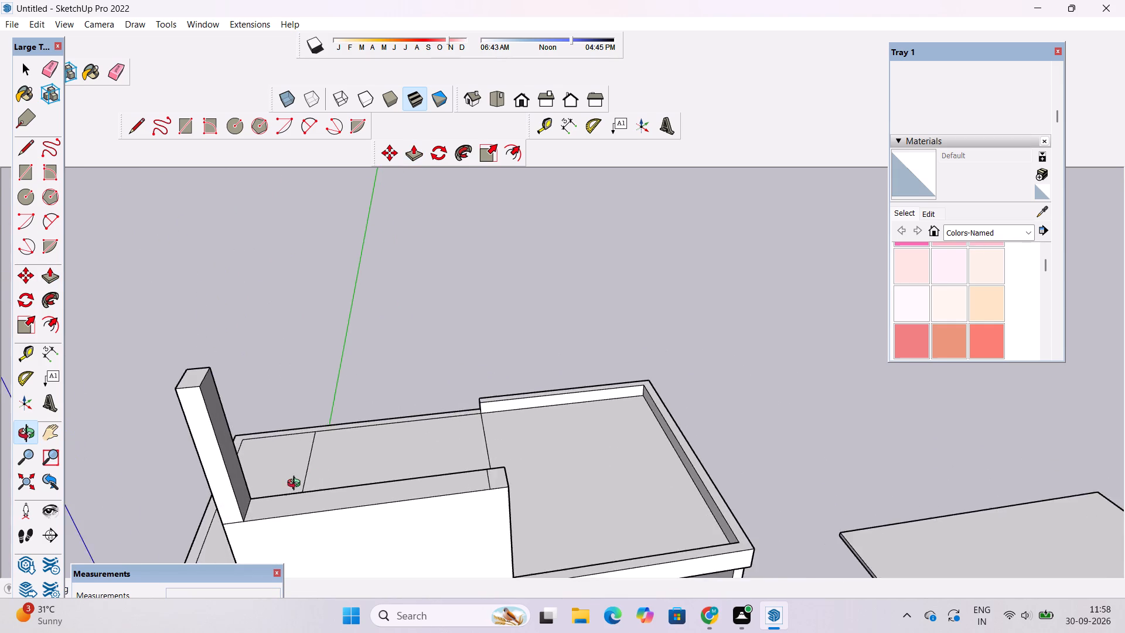
{"action": "left_click_drag", "start_coordinate": [295, 485], "coordinate": [274, 420]}
{"action": "scroll", "coordinate": [272, 419], "scroll_direction": "down", "scroll_amount": 5}
{"action": "left_click_drag", "start_coordinate": [316, 418], "coordinate": [316, 479]}
{"action": "scroll", "coordinate": [315, 455], "scroll_direction": "down", "scroll_amount": 5}
{"action": "left_click_drag", "start_coordinate": [443, 437], "coordinate": [380, 472]}
{"action": "left_click_drag", "start_coordinate": [353, 451], "coordinate": [381, 460], "text": "shift"}
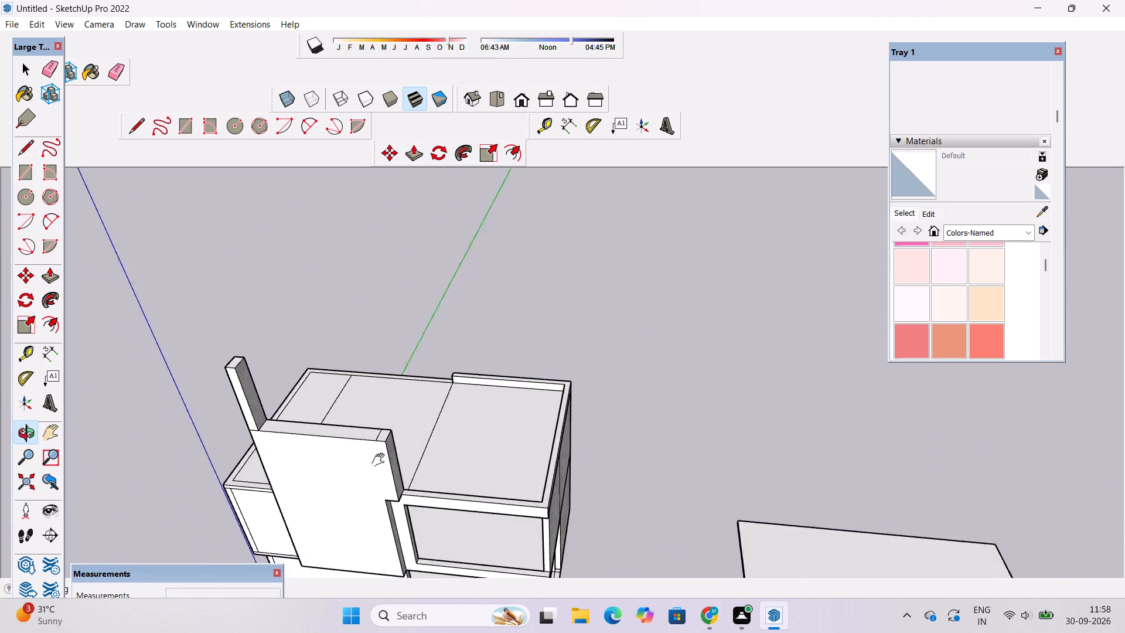
{"action": "left_click_drag", "start_coordinate": [381, 460], "coordinate": [447, 477], "text": "shift"}
{"action": "scroll", "coordinate": [424, 471], "scroll_direction": "up", "scroll_amount": 2}
{"action": "left_click_drag", "start_coordinate": [427, 472], "coordinate": [466, 468]}
{"action": "scroll", "coordinate": [464, 471], "scroll_direction": "up", "scroll_amount": 3}
{"action": "key", "text": "p"}
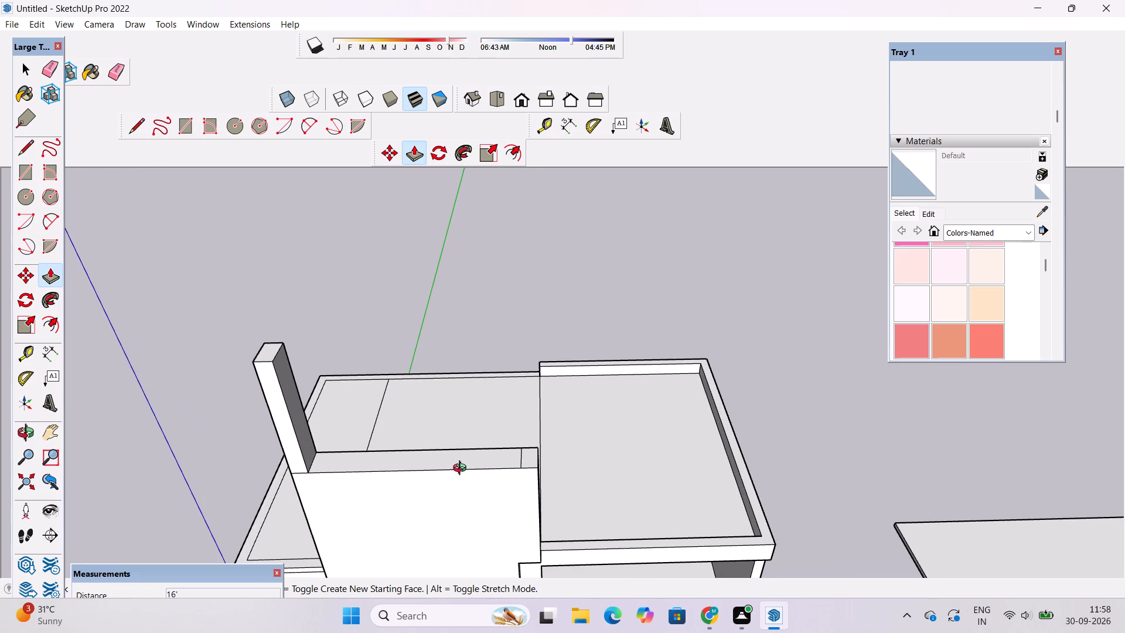
{"action": "left_click", "coordinate": [530, 461]}
{"action": "scroll", "coordinate": [519, 426], "scroll_direction": "down", "scroll_amount": 3}
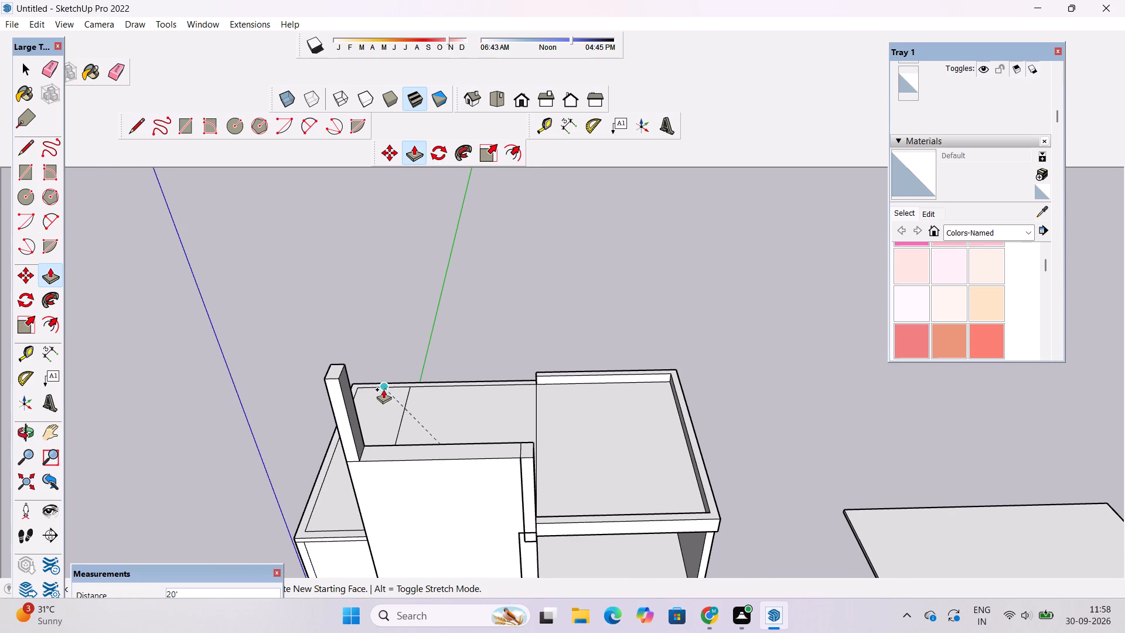
{"action": "left_click", "coordinate": [341, 375]}
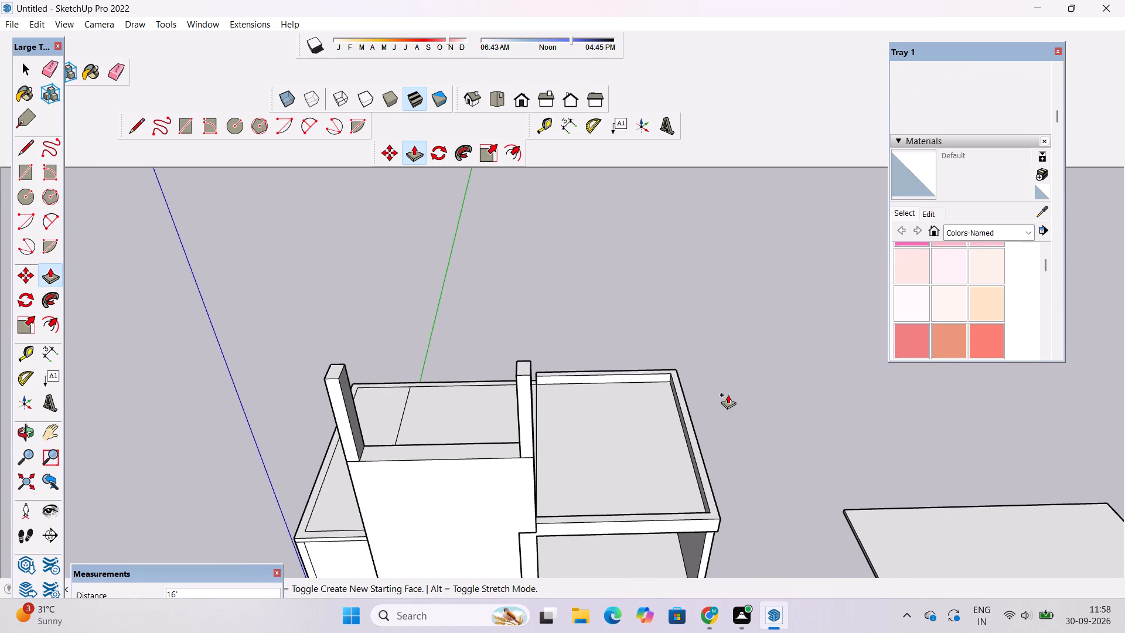
Examine the two posts on top of the projecting front wall from the front, both sides and above.
{"action": "scroll", "coordinate": [738, 464], "scroll_direction": "down", "scroll_amount": 4}
{"action": "key", "text": "o"}
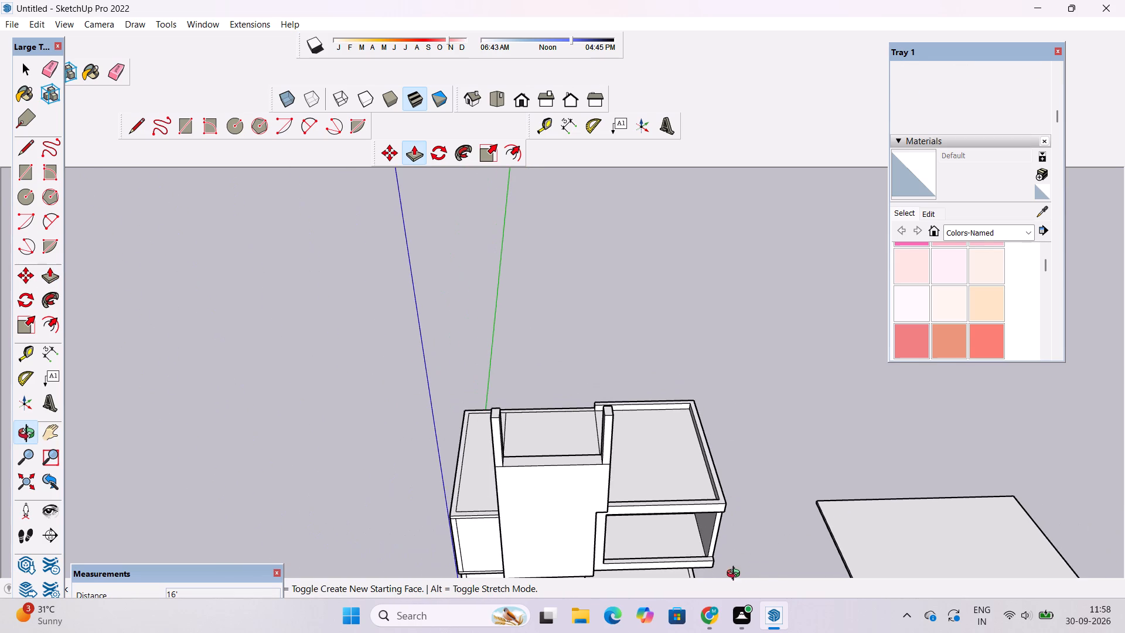
{"action": "scroll", "coordinate": [700, 508], "scroll_direction": "up", "scroll_amount": 2}
{"action": "left_click_drag", "start_coordinate": [747, 535], "coordinate": [642, 546]}
{"action": "scroll", "coordinate": [551, 485], "scroll_direction": "up", "scroll_amount": 3}
{"action": "left_click_drag", "start_coordinate": [513, 478], "coordinate": [649, 461], "text": "shift"}
{"action": "scroll", "coordinate": [469, 447], "scroll_direction": "down", "scroll_amount": 2}
{"action": "left_click_drag", "start_coordinate": [466, 458], "coordinate": [560, 425]}
{"action": "scroll", "coordinate": [582, 392], "scroll_direction": "up", "scroll_amount": 3}
{"action": "left_click_drag", "start_coordinate": [493, 427], "coordinate": [626, 425]}
{"action": "left_click_drag", "start_coordinate": [629, 421], "coordinate": [597, 502]}
{"action": "scroll", "coordinate": [565, 385], "scroll_direction": "up", "scroll_amount": 7}
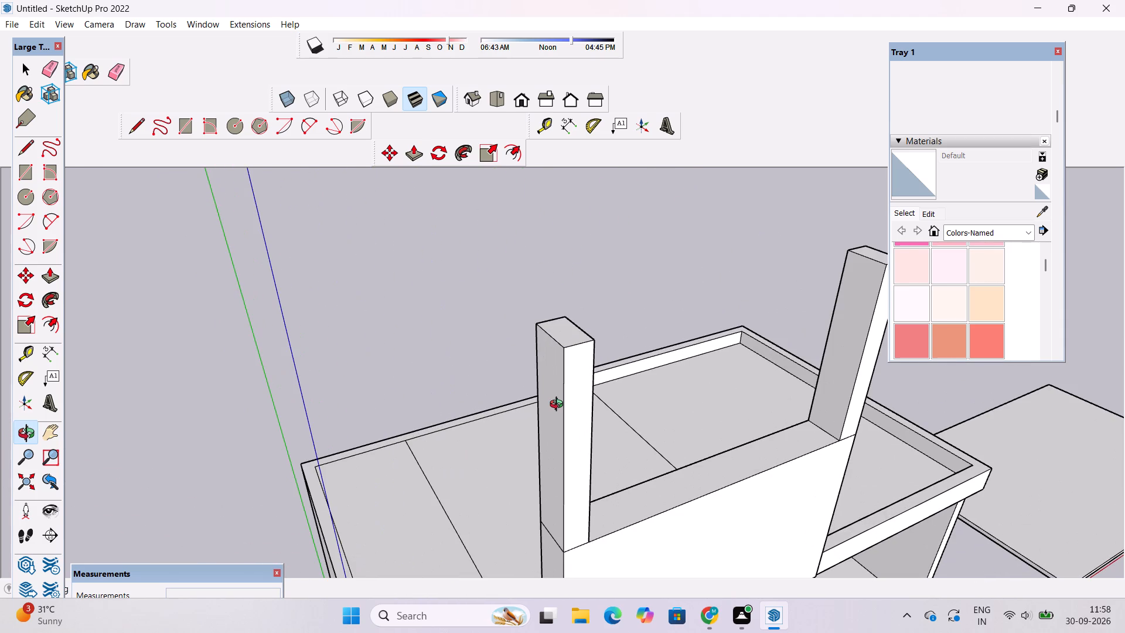
{"action": "scroll", "coordinate": [567, 403], "scroll_direction": "down", "scroll_amount": 3}
{"action": "left_click_drag", "start_coordinate": [659, 404], "coordinate": [644, 397], "text": "shift"}
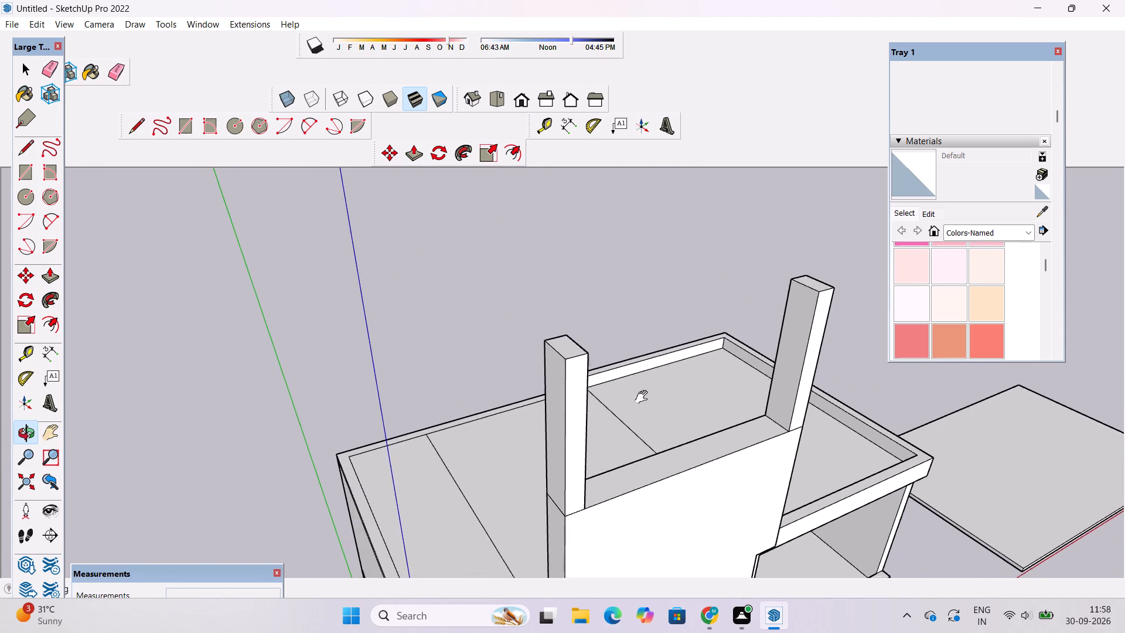
{"action": "left_click_drag", "start_coordinate": [644, 397], "coordinate": [550, 414], "text": "shift"}
{"action": "scroll", "coordinate": [550, 414], "scroll_direction": "down", "scroll_amount": 4}
{"action": "left_click_drag", "start_coordinate": [523, 402], "coordinate": [752, 435]}
{"action": "scroll", "coordinate": [701, 453], "scroll_direction": "up", "scroll_amount": 4}
{"action": "left_click_drag", "start_coordinate": [833, 402], "coordinate": [596, 446]}
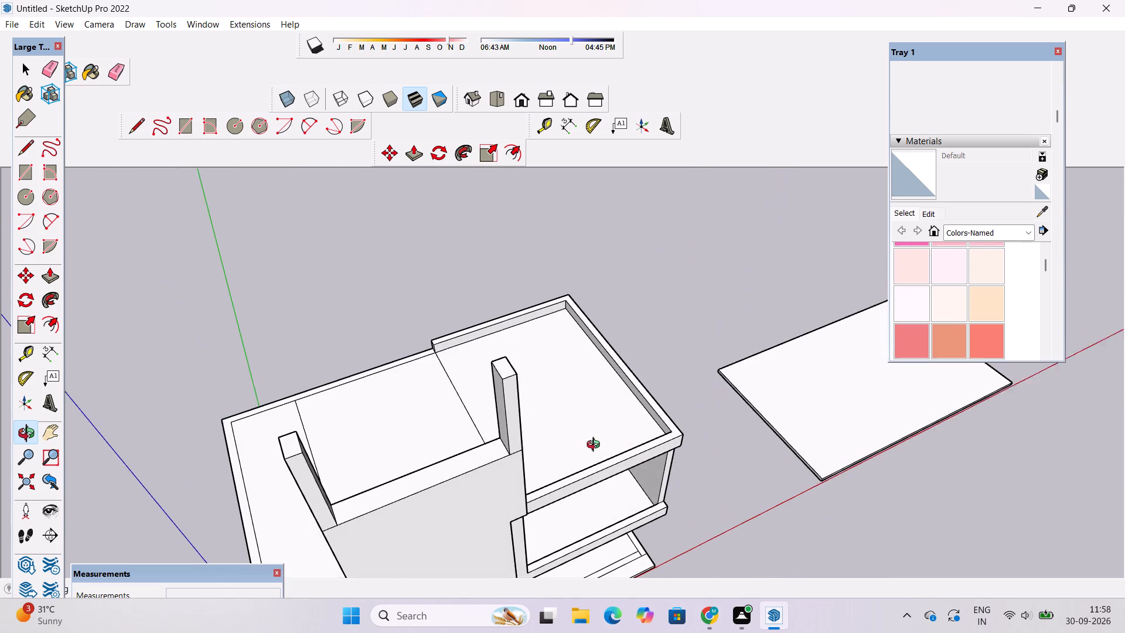
{"action": "left_click_drag", "start_coordinate": [596, 446], "coordinate": [594, 446]}
{"action": "left_click_drag", "start_coordinate": [533, 451], "coordinate": [522, 439]}
{"action": "left_click_drag", "start_coordinate": [523, 426], "coordinate": [592, 452]}
{"action": "left_click_drag", "start_coordinate": [601, 482], "coordinate": [575, 441]}
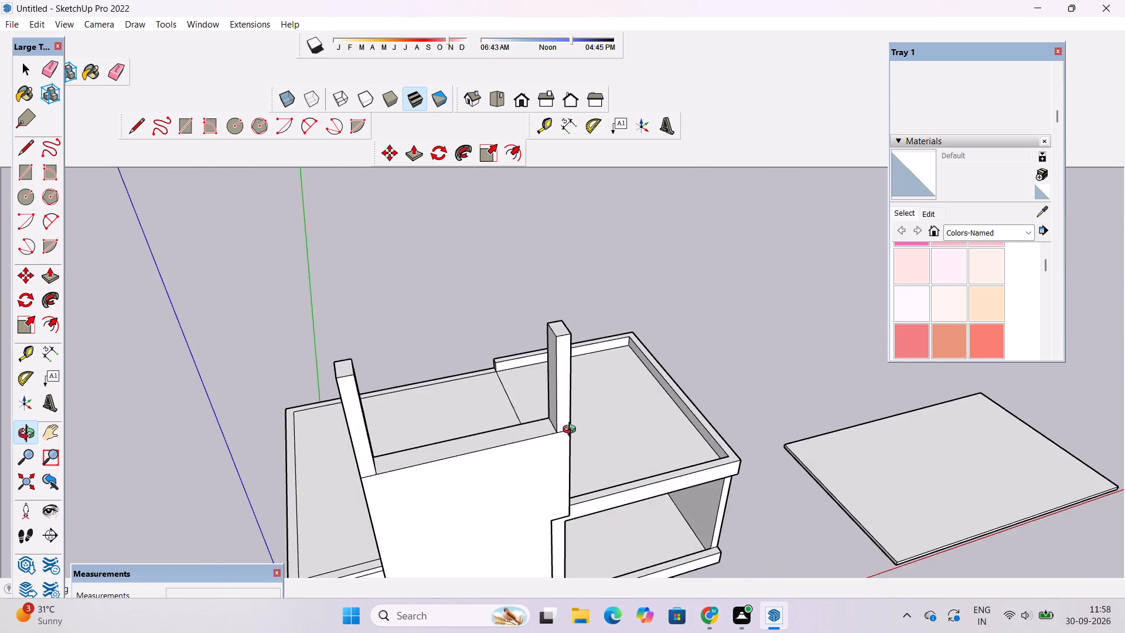
{"action": "left_click_drag", "start_coordinate": [572, 431], "coordinate": [624, 474], "text": "shift"}
{"action": "left_click_drag", "start_coordinate": [610, 494], "coordinate": [544, 451]}
{"action": "scroll", "coordinate": [398, 388], "scroll_direction": "down", "scroll_amount": 4}
{"action": "left_click_drag", "start_coordinate": [394, 381], "coordinate": [493, 454], "text": "shift"}
{"action": "scroll", "coordinate": [474, 431], "scroll_direction": "up", "scroll_amount": 3}
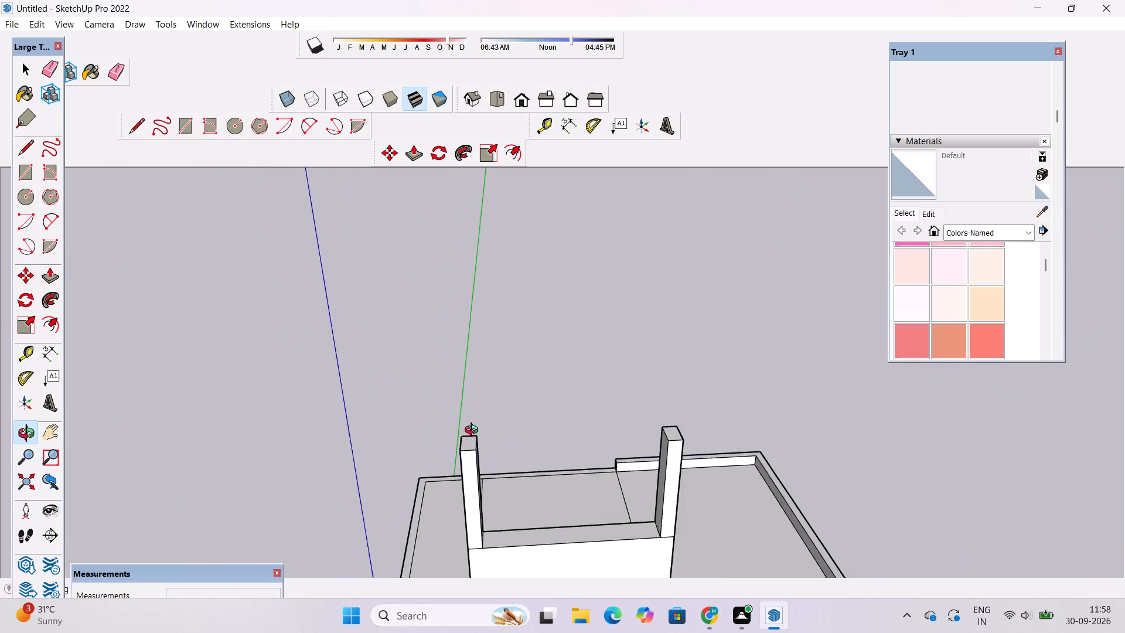
Place a guide 2' below the top edge on the inner face of the post farther from the framed bay.
{"action": "scroll", "coordinate": [474, 431], "scroll_direction": "up", "scroll_amount": 5}
{"action": "left_click_drag", "start_coordinate": [476, 475], "coordinate": [402, 401]}
{"action": "left_click_drag", "start_coordinate": [482, 452], "coordinate": [464, 386], "text": "shift"}
{"action": "left_click_drag", "start_coordinate": [461, 380], "coordinate": [439, 400]}
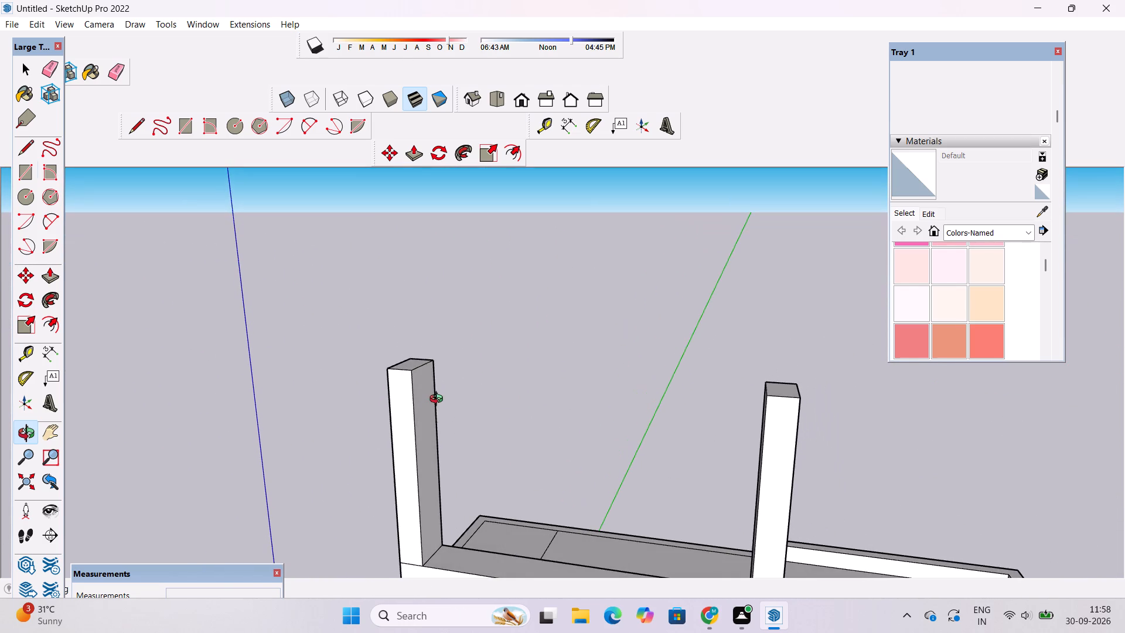
{"action": "key", "text": "r"}
{"action": "scroll", "coordinate": [435, 384], "scroll_direction": "up", "scroll_amount": 3}
{"action": "key", "text": "t"}
{"action": "scroll", "coordinate": [410, 367], "scroll_direction": "up", "scroll_amount": 2}
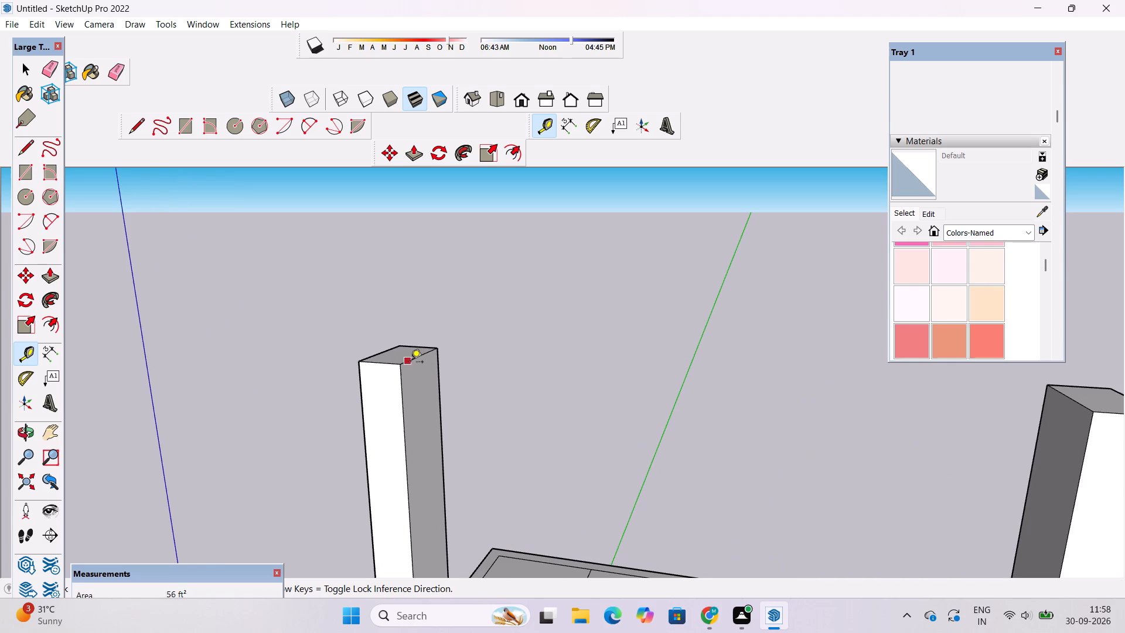
{"action": "left_click", "coordinate": [419, 358]}
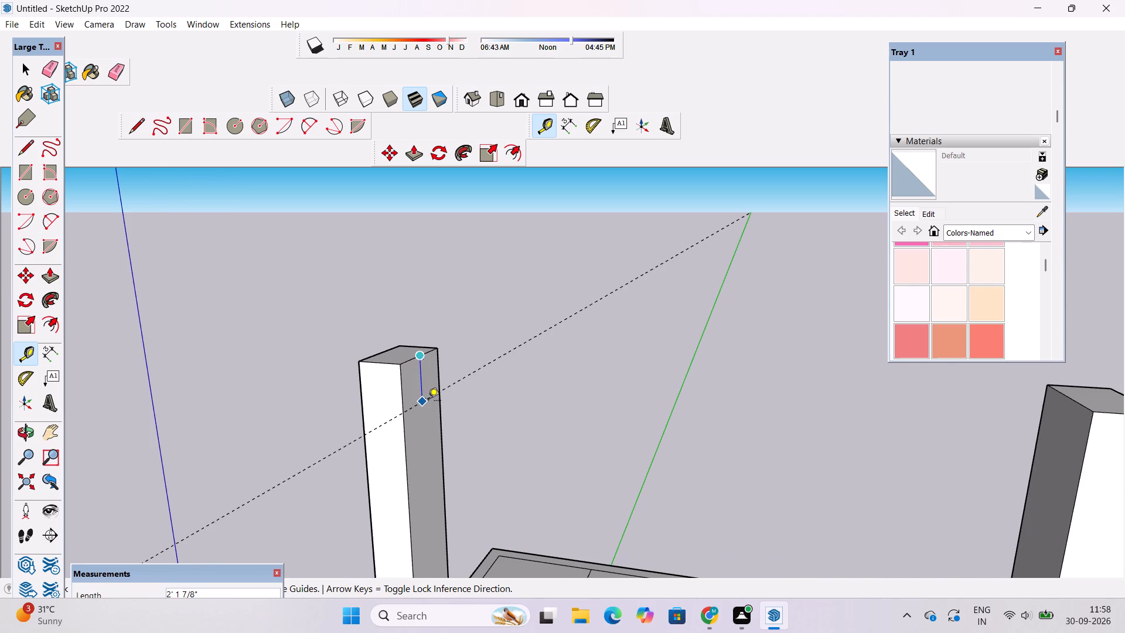
{"action": "key", "text": "2"}
{"action": "key", "text": "apostrophe"}
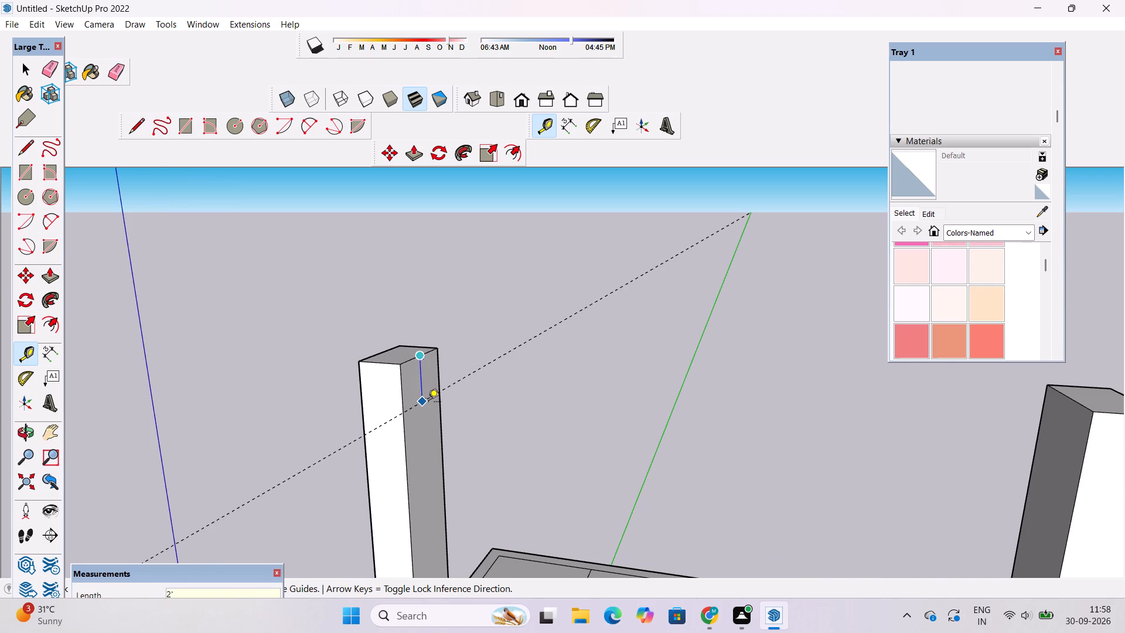
{"action": "key", "text": "Return"}
Draw a line along the guide across the post's inner face, dividing off its top 2'.
{"action": "key", "text": "l"}
{"action": "scroll", "coordinate": [386, 419], "scroll_direction": "down", "scroll_amount": 2}
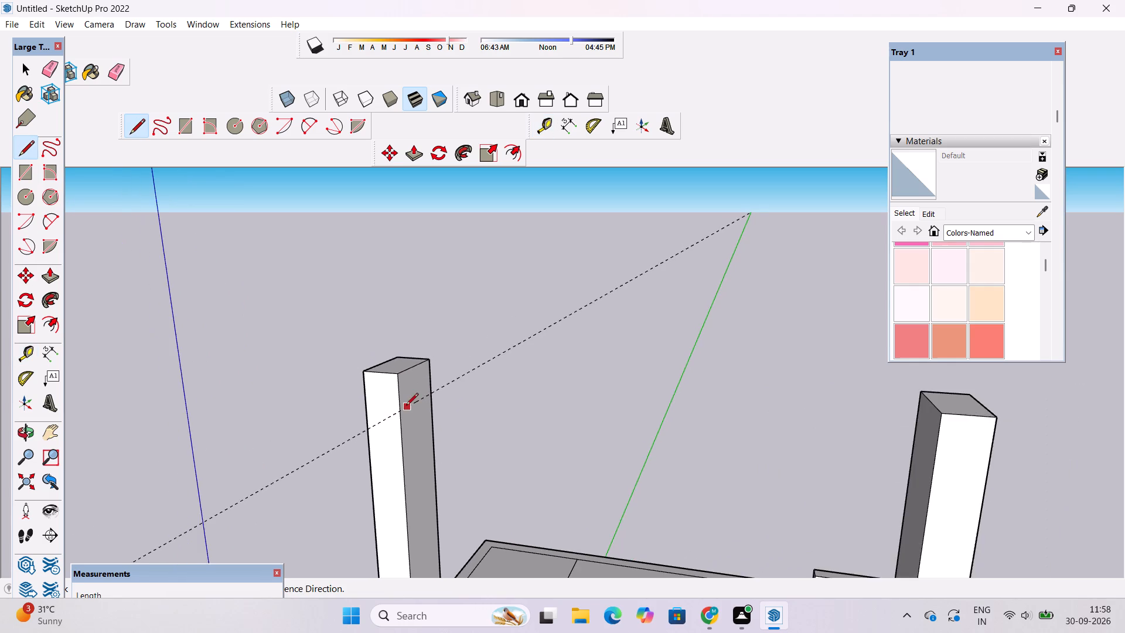
{"action": "scroll", "coordinate": [407, 406], "scroll_direction": "up", "scroll_amount": 4}
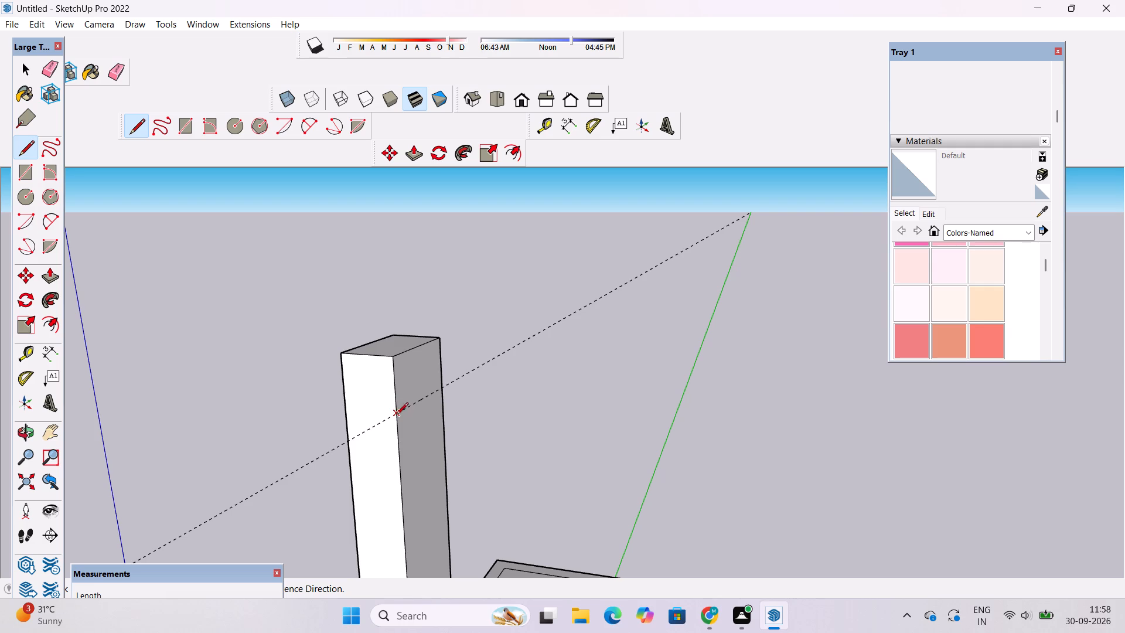
{"action": "left_click", "coordinate": [396, 416]}
{"action": "left_click", "coordinate": [442, 390]}
{"action": "key", "text": "space"}
Erase the guide running across the post.
{"action": "key", "text": "o"}
{"action": "scroll", "coordinate": [442, 392], "scroll_direction": "down", "scroll_amount": 5}
{"action": "left_click_drag", "start_coordinate": [407, 416], "coordinate": [454, 423]}
{"action": "left_click_drag", "start_coordinate": [455, 424], "coordinate": [406, 376]}
{"action": "left_click_drag", "start_coordinate": [409, 381], "coordinate": [436, 399]}
{"action": "scroll", "coordinate": [437, 400], "scroll_direction": "down", "scroll_amount": 2}
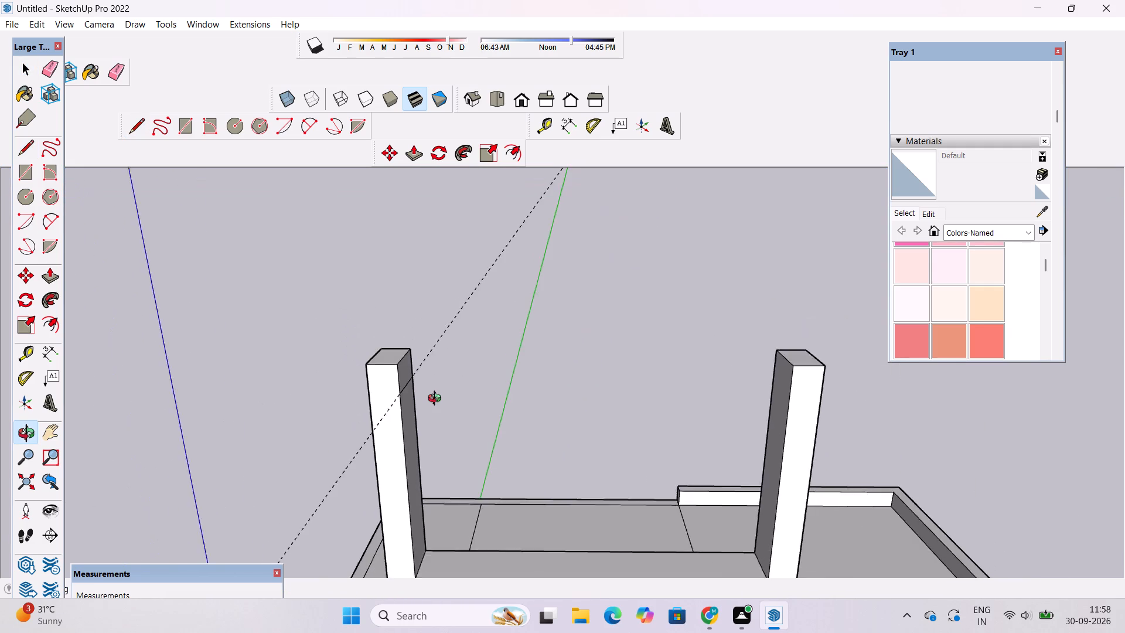
{"action": "scroll", "coordinate": [437, 400], "scroll_direction": "down", "scroll_amount": 2}
{"action": "left_click_drag", "start_coordinate": [439, 413], "coordinate": [427, 371], "text": "shift"}
{"action": "key", "text": "e"}
{"action": "left_click_drag", "start_coordinate": [418, 269], "coordinate": [446, 326]}
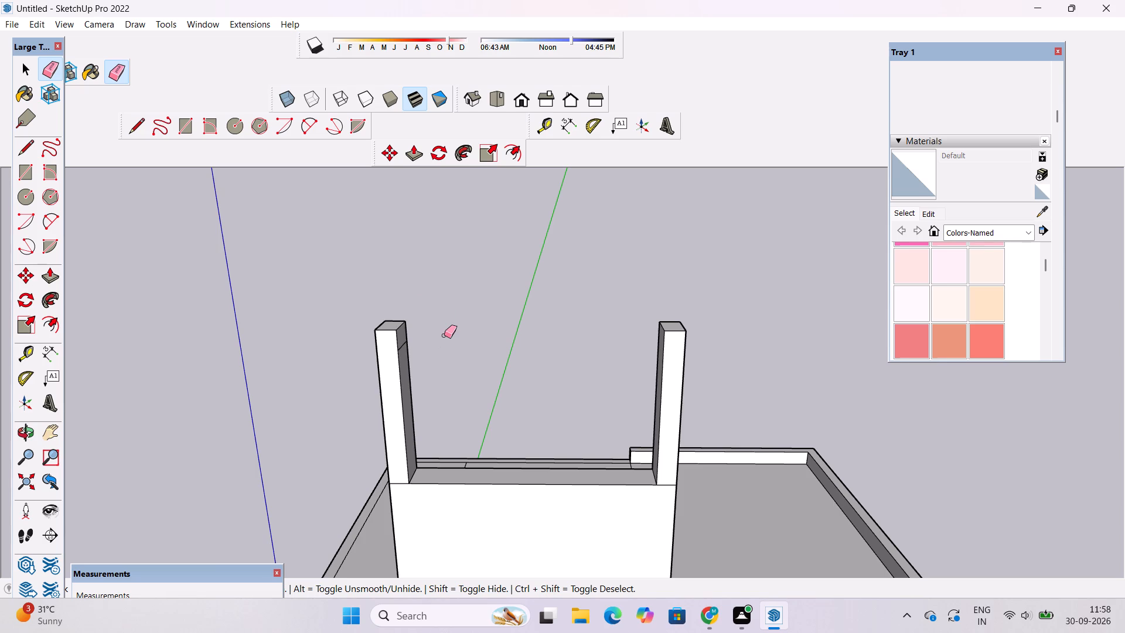
Push/Pull the divided top part of the post's inner face 25' across to the opposite post as a beam.
{"action": "key", "text": "p"}
{"action": "scroll", "coordinate": [444, 333], "scroll_direction": "up", "scroll_amount": 4}
{"action": "scroll", "coordinate": [396, 336], "scroll_direction": "up", "scroll_amount": 3}
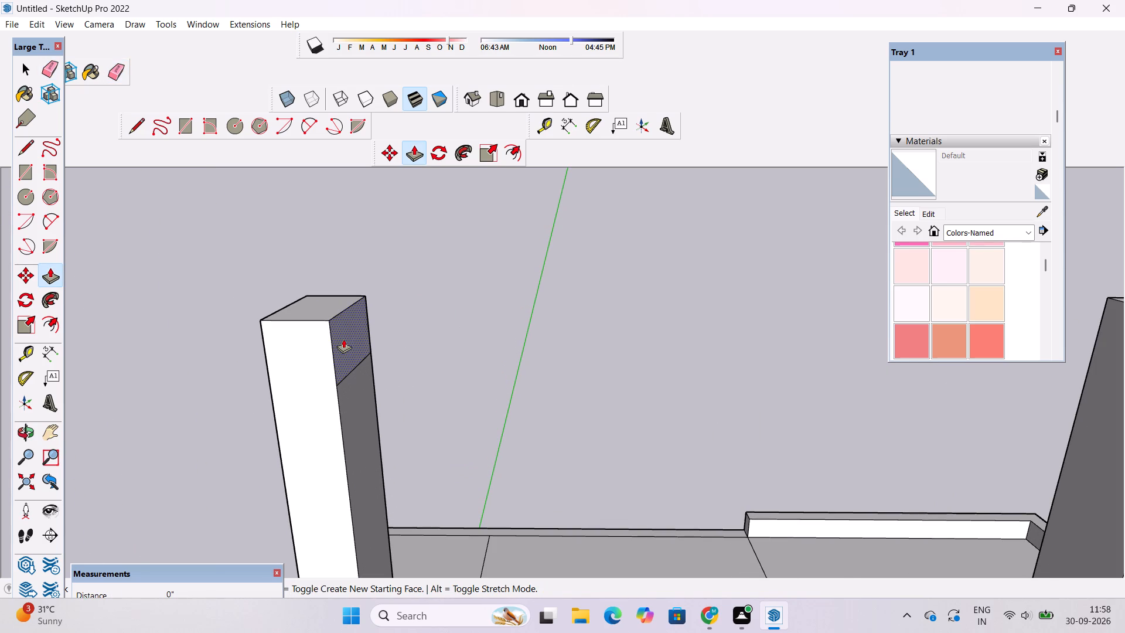
{"action": "left_click", "coordinate": [343, 339]}
{"action": "scroll", "coordinate": [349, 325], "scroll_direction": "down", "scroll_amount": 9}
{"action": "scroll", "coordinate": [626, 335], "scroll_direction": "up", "scroll_amount": 2}
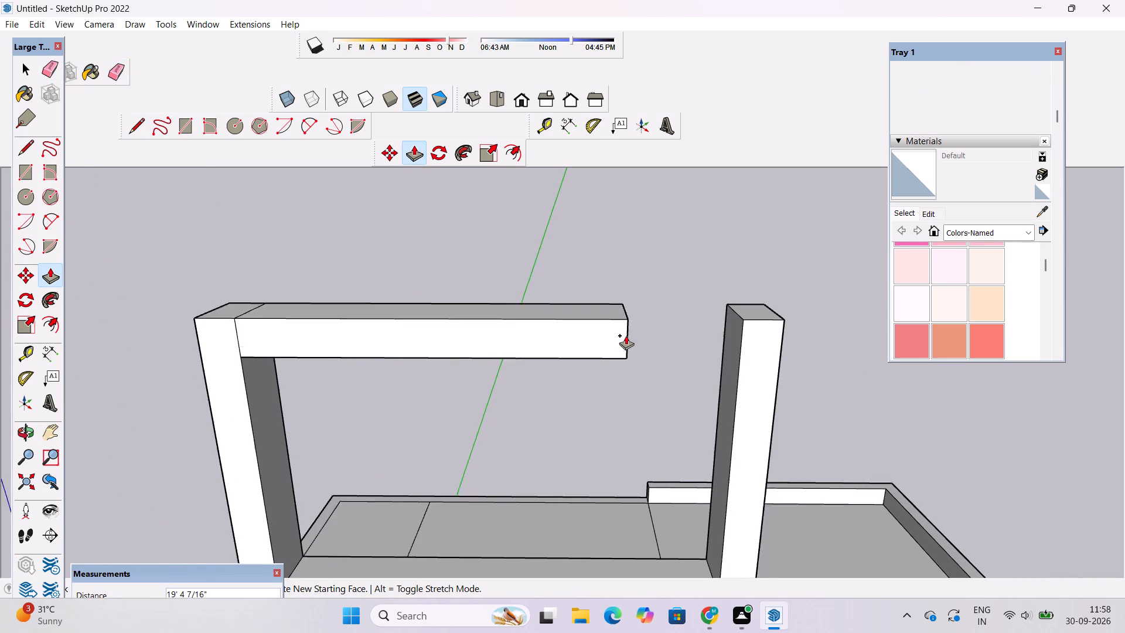
{"action": "scroll", "coordinate": [626, 335], "scroll_direction": "up", "scroll_amount": 2}
{"action": "left_click", "coordinate": [755, 318]}
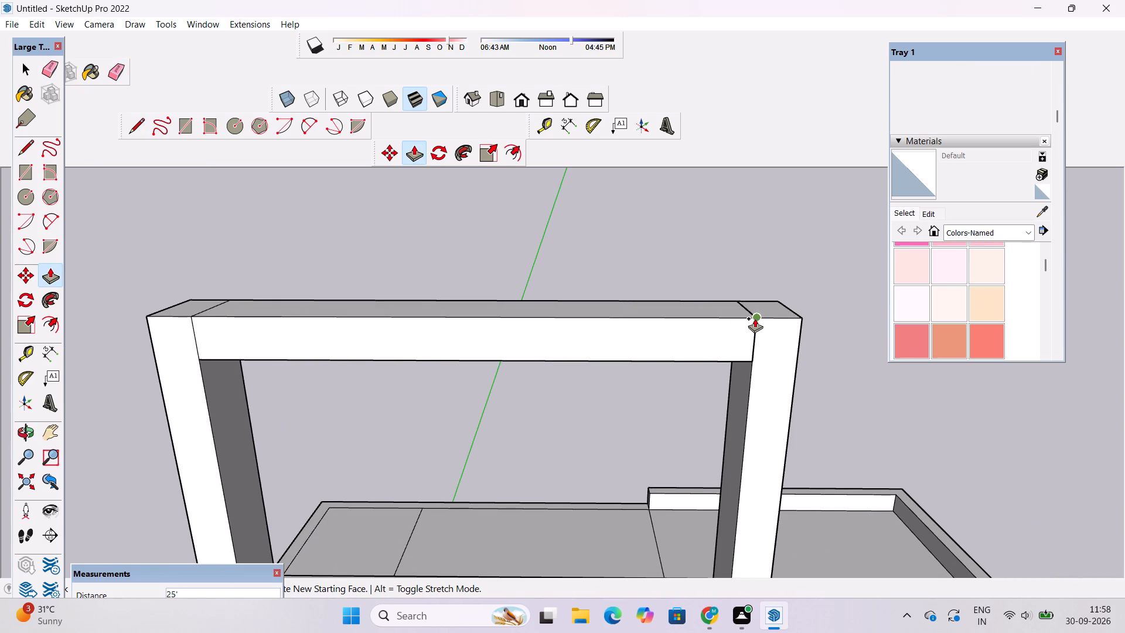
Examine the open frame on top of the projecting front wall from the rear, the side and above.
{"action": "key", "text": "o"}
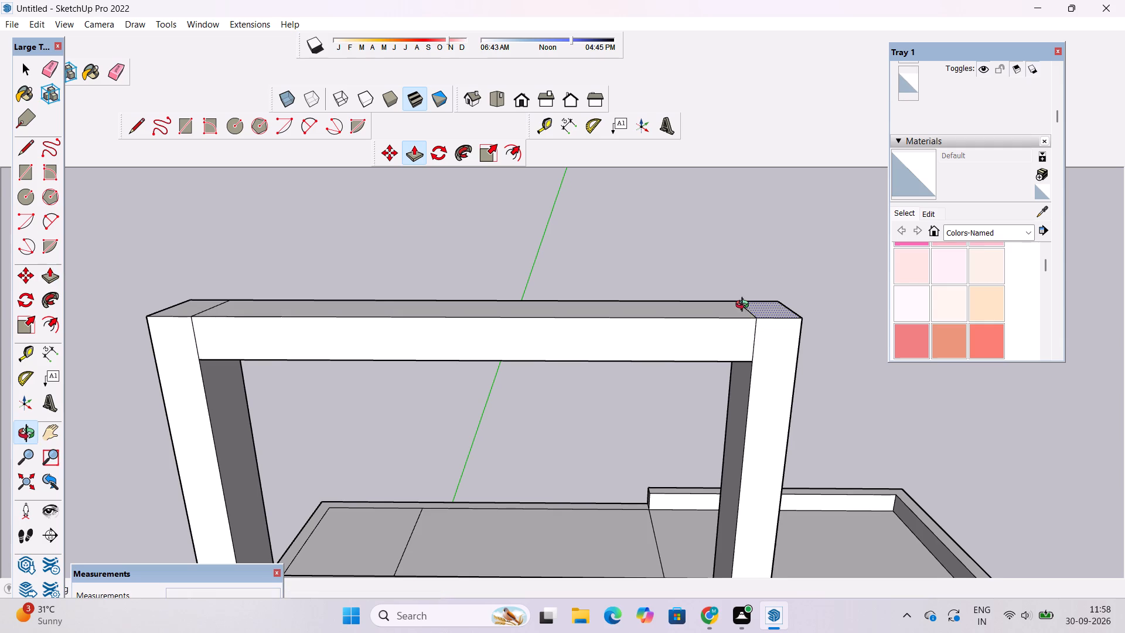
{"action": "scroll", "coordinate": [745, 306], "scroll_direction": "down", "scroll_amount": 4}
{"action": "left_click_drag", "start_coordinate": [717, 336], "coordinate": [643, 222]}
{"action": "left_click_drag", "start_coordinate": [696, 323], "coordinate": [397, 396]}
{"action": "scroll", "coordinate": [487, 353], "scroll_direction": "down", "scroll_amount": 6}
{"action": "left_click_drag", "start_coordinate": [659, 353], "coordinate": [528, 375]}
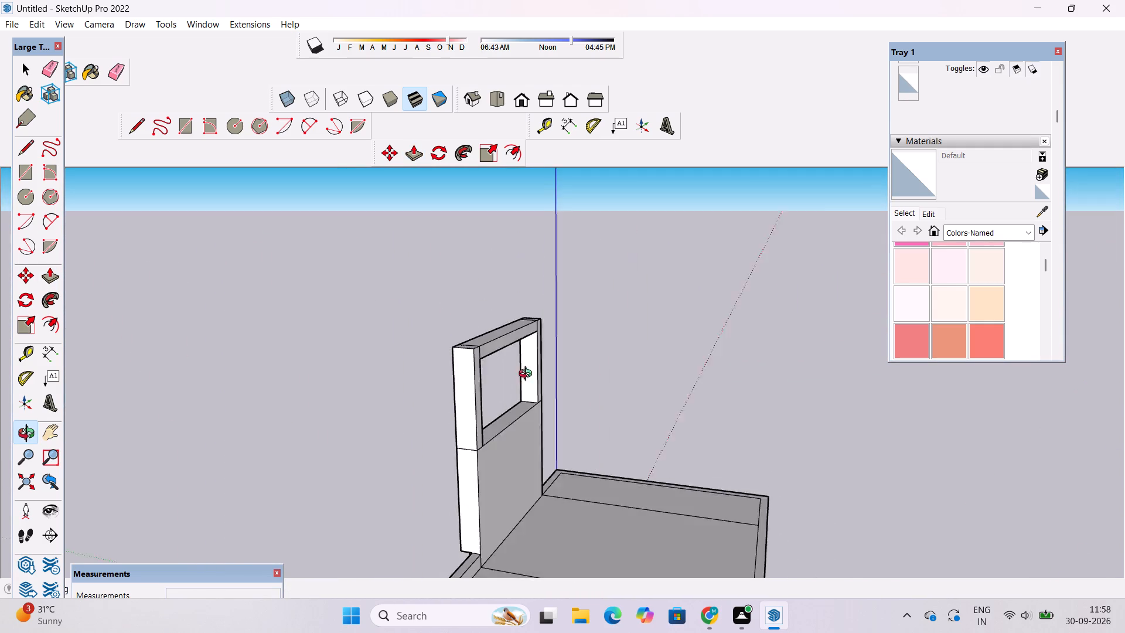
{"action": "left_click_drag", "start_coordinate": [528, 375], "coordinate": [397, 379]}
{"action": "scroll", "coordinate": [401, 370], "scroll_direction": "up", "scroll_amount": 6}
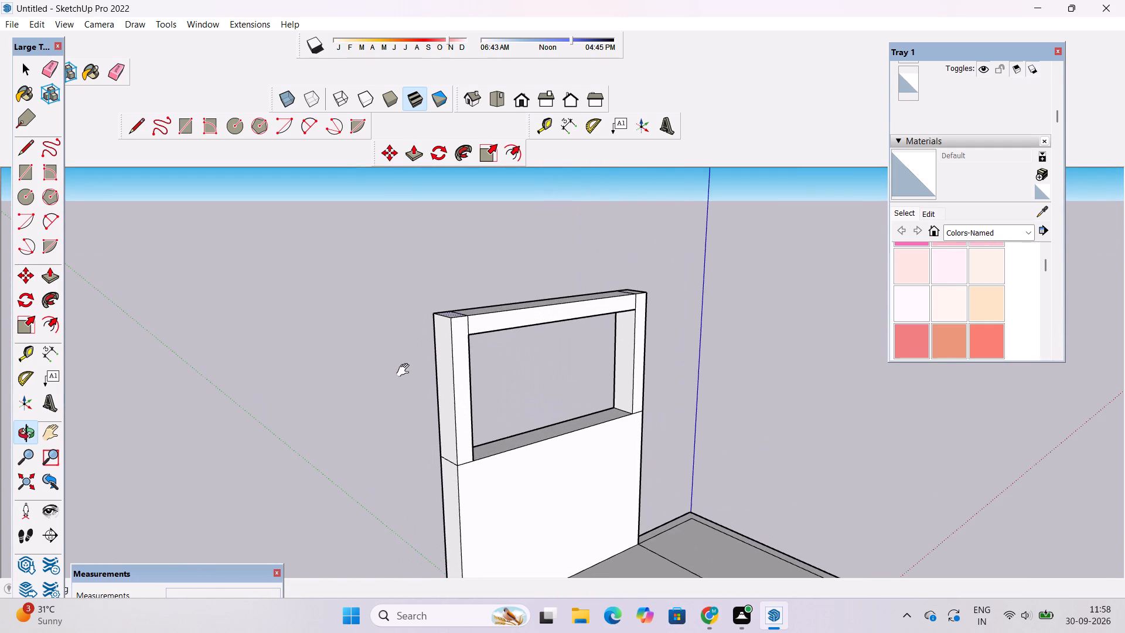
{"action": "left_click_drag", "start_coordinate": [405, 370], "coordinate": [401, 311], "text": "shift"}
{"action": "left_click_drag", "start_coordinate": [468, 335], "coordinate": [476, 341]}
{"action": "scroll", "coordinate": [474, 356], "scroll_direction": "down", "scroll_amount": 2}
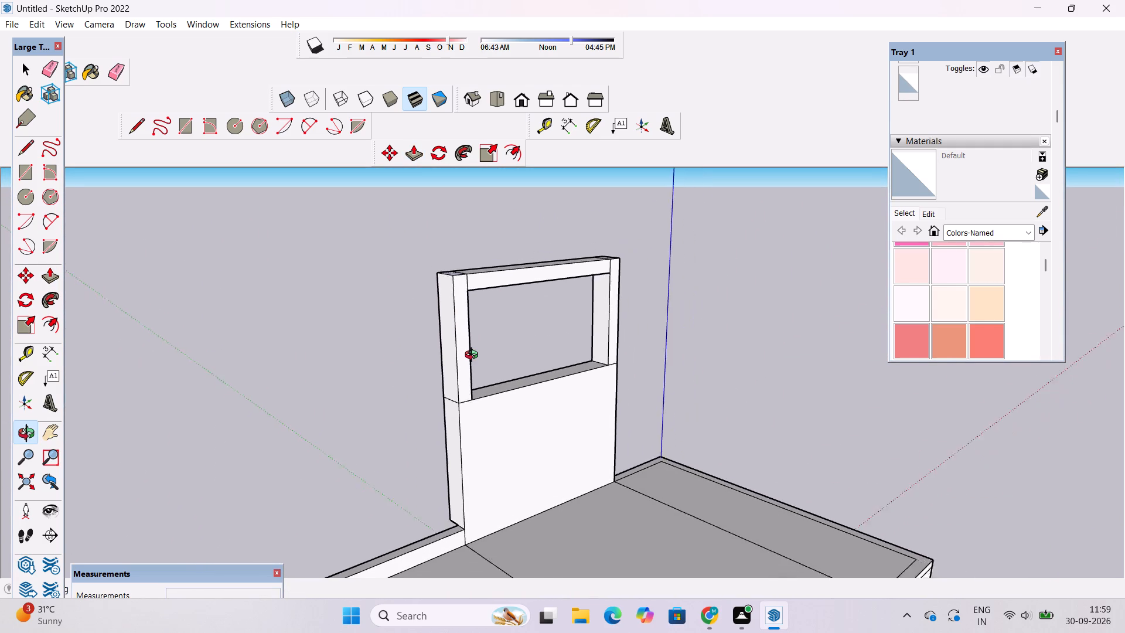
{"action": "scroll", "coordinate": [474, 356], "scroll_direction": "down", "scroll_amount": 3}
{"action": "scroll", "coordinate": [473, 357], "scroll_direction": "up", "scroll_amount": 1}
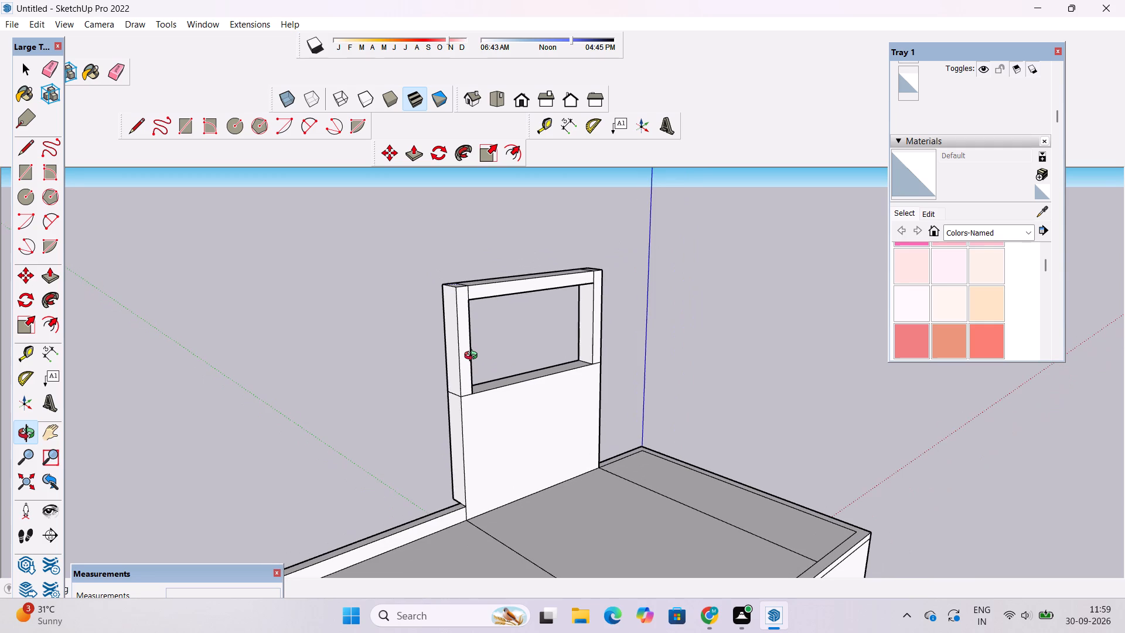
{"action": "scroll", "coordinate": [473, 369], "scroll_direction": "up", "scroll_amount": 3}
{"action": "scroll", "coordinate": [471, 375], "scroll_direction": "down", "scroll_amount": 5}
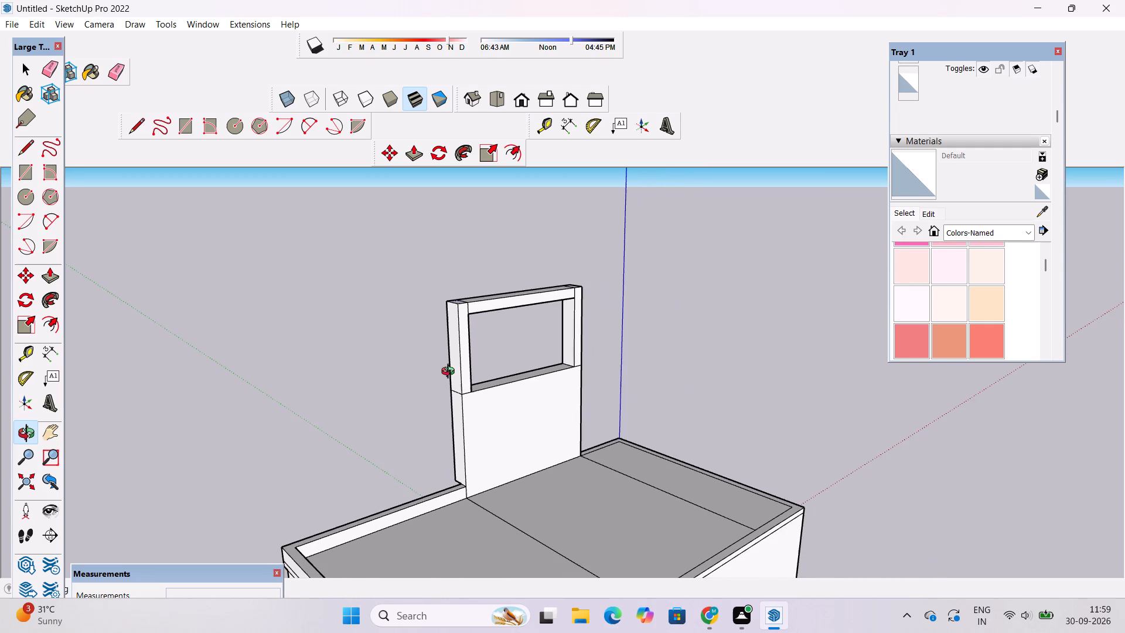
{"action": "scroll", "coordinate": [451, 373], "scroll_direction": "down", "scroll_amount": 3}
{"action": "left_click_drag", "start_coordinate": [409, 373], "coordinate": [690, 442]}
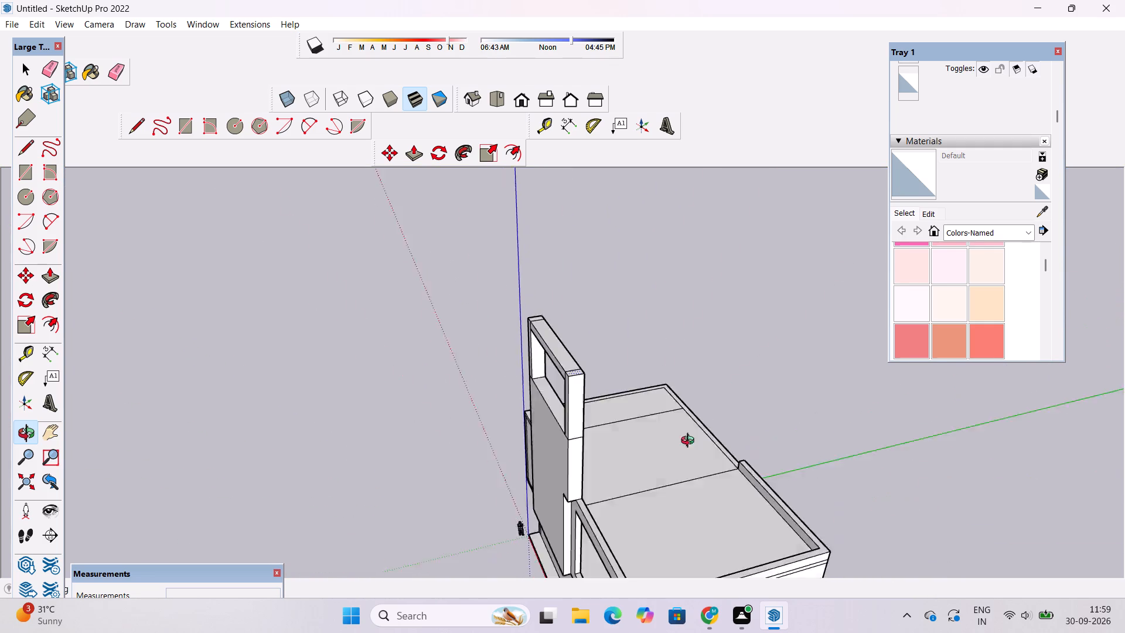
Push/Pull the rear face of the tall front wall 43' 6" back across the roof as a solid upper block.
{"action": "left_click_drag", "start_coordinate": [690, 442], "coordinate": [439, 411]}
{"action": "left_click_drag", "start_coordinate": [486, 413], "coordinate": [478, 377]}
{"action": "scroll", "coordinate": [479, 378], "scroll_direction": "up", "scroll_amount": 4}
{"action": "left_click_drag", "start_coordinate": [514, 393], "coordinate": [498, 335], "text": "shift"}
{"action": "scroll", "coordinate": [492, 335], "scroll_direction": "down", "scroll_amount": 4}
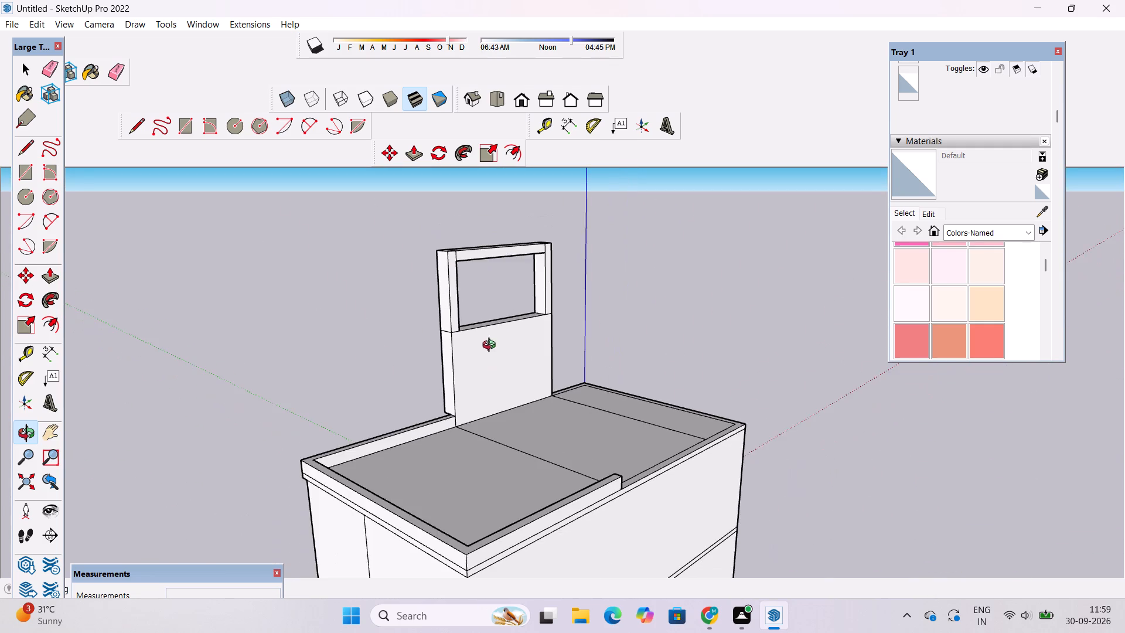
{"action": "left_click_drag", "start_coordinate": [502, 375], "coordinate": [551, 397]}
{"action": "left_click_drag", "start_coordinate": [551, 397], "coordinate": [520, 375], "text": "shift"}
{"action": "scroll", "coordinate": [496, 373], "scroll_direction": "up", "scroll_amount": 3}
{"action": "left_click_drag", "start_coordinate": [486, 373], "coordinate": [516, 384]}
{"action": "left_click_drag", "start_coordinate": [516, 384], "coordinate": [496, 377], "text": "shift"}
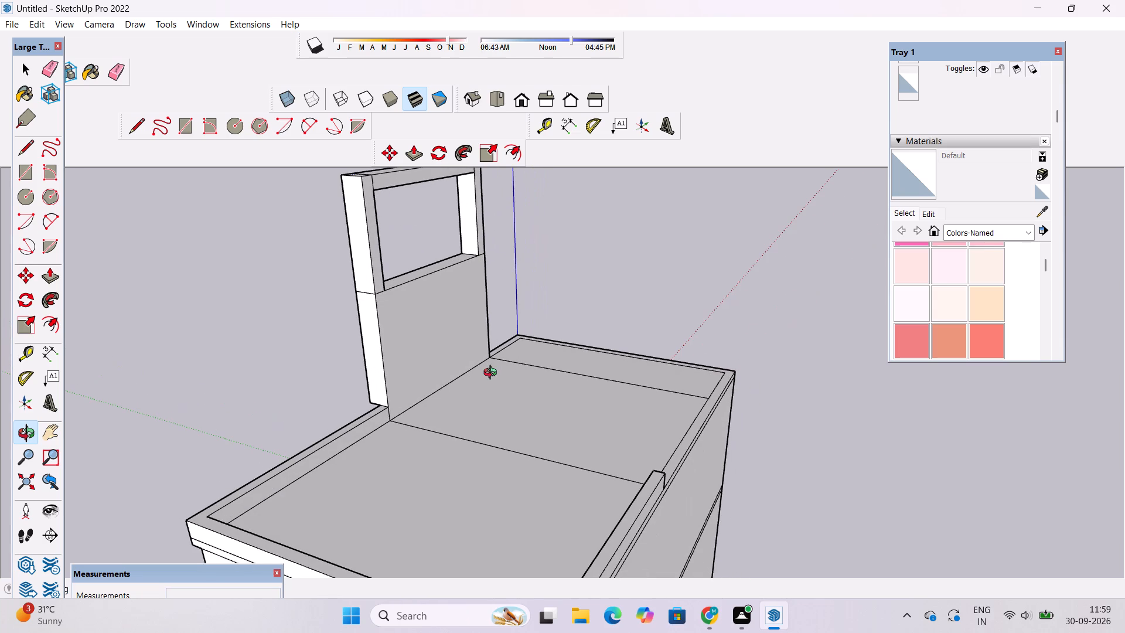
{"action": "key", "text": "p"}
{"action": "left_click", "coordinate": [425, 363]}
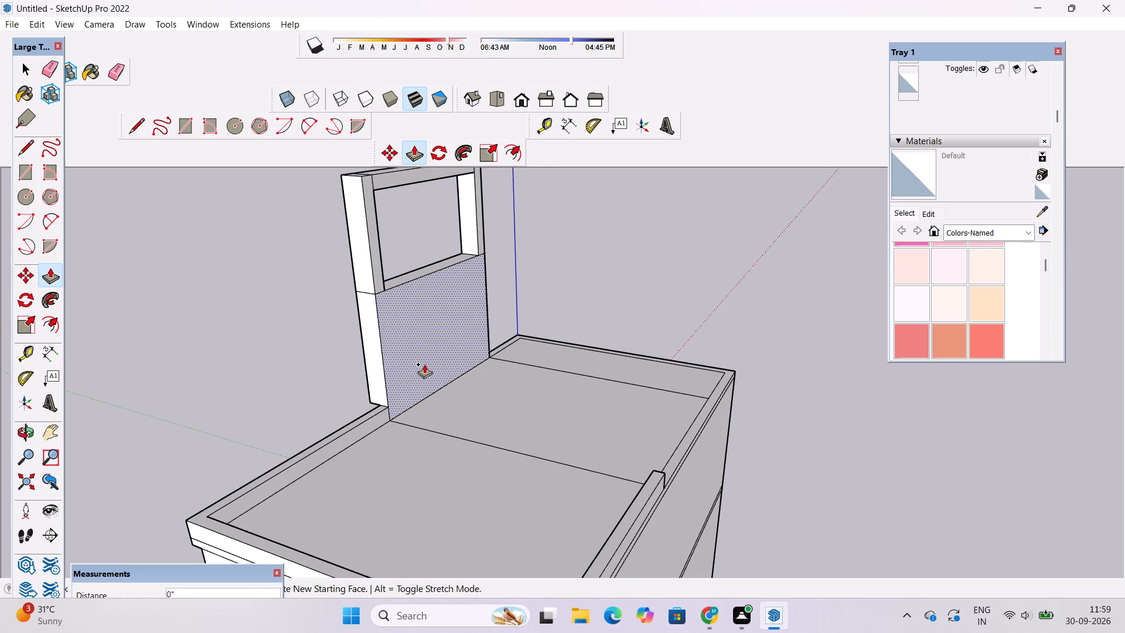
{"action": "left_click", "coordinate": [671, 480]}
Examine the new upper block on the roof from the rear, both sides and the front.
{"action": "key", "text": "o"}
{"action": "scroll", "coordinate": [671, 480], "scroll_direction": "down", "scroll_amount": 6}
{"action": "left_click_drag", "start_coordinate": [529, 444], "coordinate": [619, 384]}
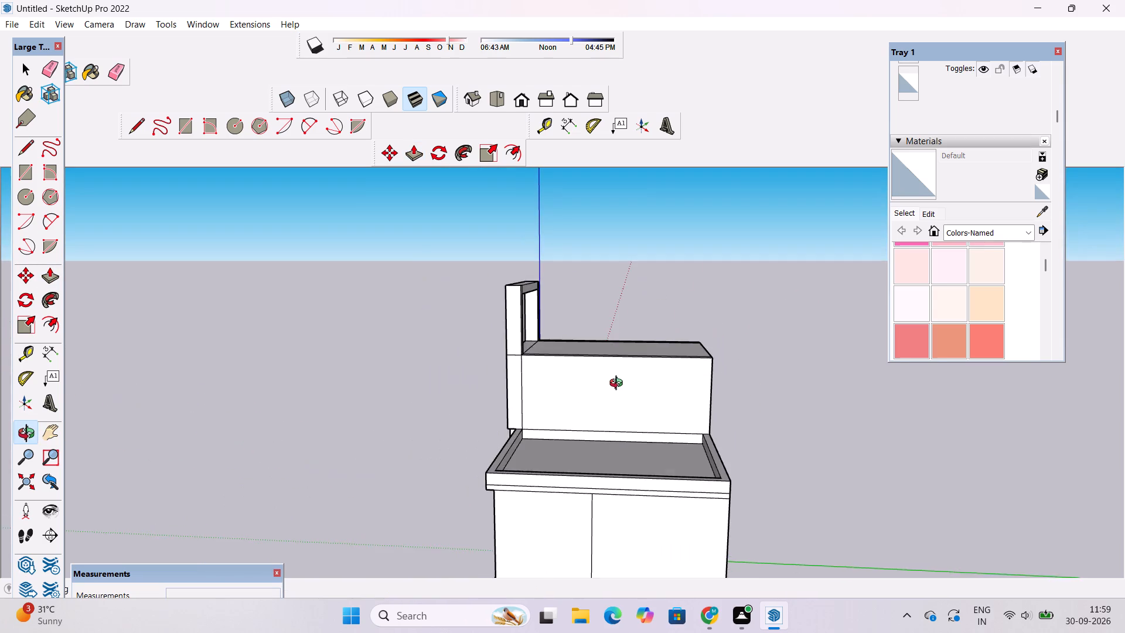
{"action": "scroll", "coordinate": [619, 384], "scroll_direction": "down", "scroll_amount": 6}
{"action": "left_click_drag", "start_coordinate": [491, 417], "coordinate": [765, 460]}
{"action": "scroll", "coordinate": [684, 379], "scroll_direction": "up", "scroll_amount": 11}
{"action": "left_click_drag", "start_coordinate": [608, 404], "coordinate": [548, 325]}
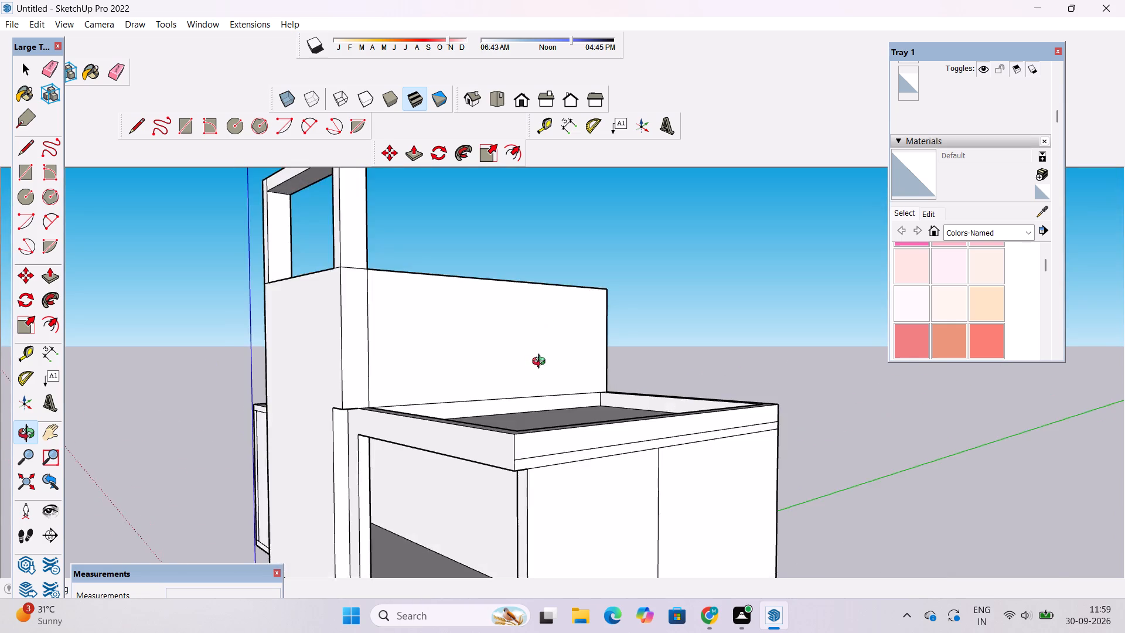
{"action": "scroll", "coordinate": [541, 363], "scroll_direction": "up", "scroll_amount": 10}
{"action": "left_click_drag", "start_coordinate": [637, 424], "coordinate": [377, 450]}
{"action": "scroll", "coordinate": [473, 414], "scroll_direction": "down", "scroll_amount": 5}
{"action": "left_click_drag", "start_coordinate": [662, 363], "coordinate": [475, 440]}
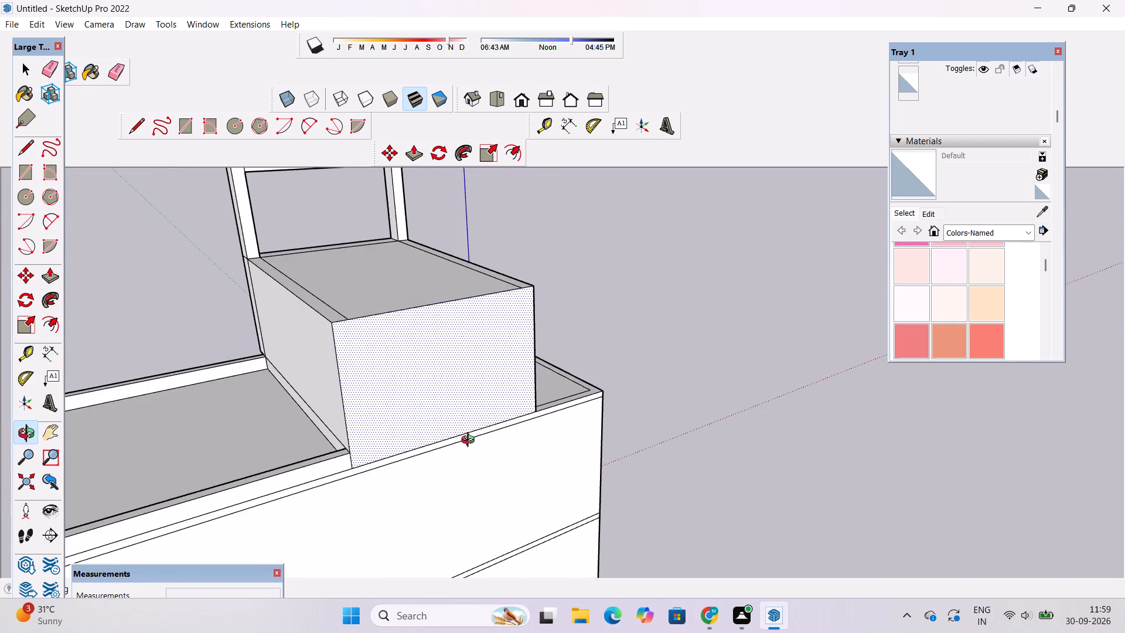
{"action": "scroll", "coordinate": [471, 441], "scroll_direction": "down", "scroll_amount": 5}
{"action": "left_click_drag", "start_coordinate": [613, 400], "coordinate": [207, 434]}
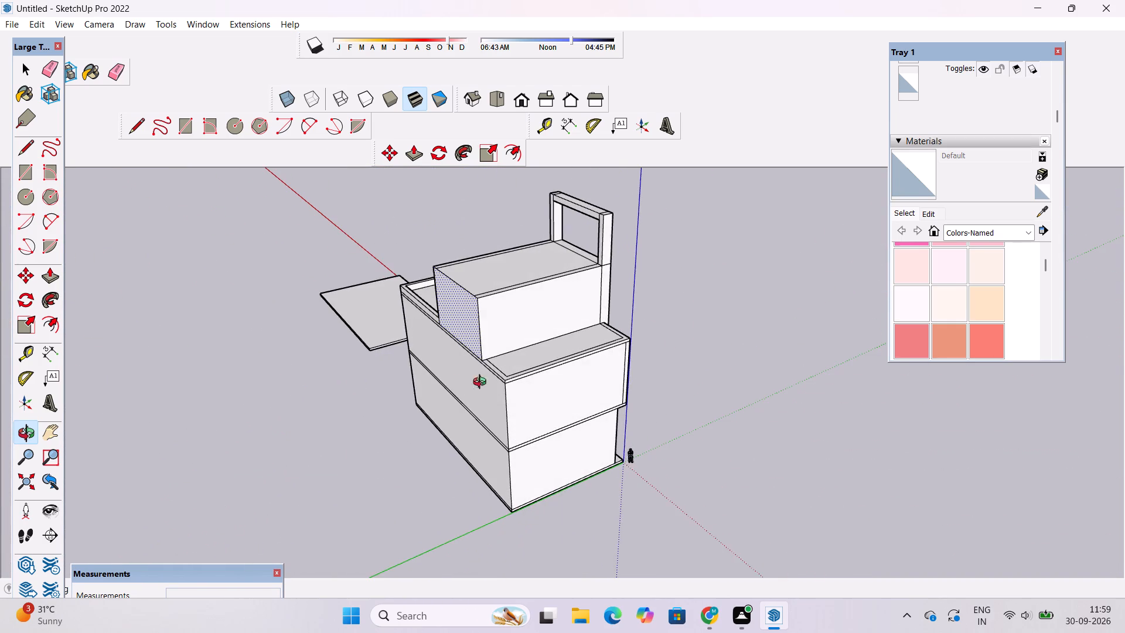
{"action": "scroll", "coordinate": [521, 369], "scroll_direction": "down", "scroll_amount": 5}
{"action": "left_click_drag", "start_coordinate": [732, 343], "coordinate": [152, 372]}
{"action": "scroll", "coordinate": [496, 288], "scroll_direction": "up", "scroll_amount": 9}
{"action": "left_click_drag", "start_coordinate": [572, 390], "coordinate": [581, 343]}
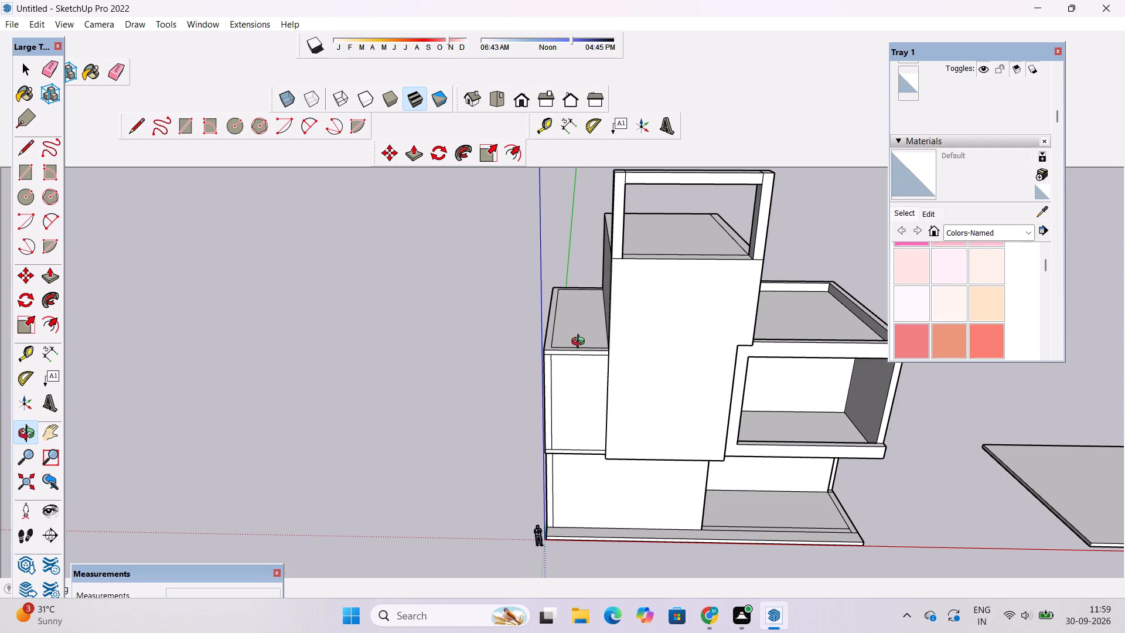
Push/Pull the border strip of the narrow roof beside the tall front wall up 2' as a parapet.
{"action": "scroll", "coordinate": [581, 343], "scroll_direction": "down", "scroll_amount": 5}
{"action": "scroll", "coordinate": [594, 382], "scroll_direction": "up", "scroll_amount": 4}
{"action": "left_click_drag", "start_coordinate": [594, 387], "coordinate": [601, 342]}
{"action": "left_click_drag", "start_coordinate": [559, 352], "coordinate": [596, 424], "text": "shift"}
{"action": "scroll", "coordinate": [572, 375], "scroll_direction": "up", "scroll_amount": 2}
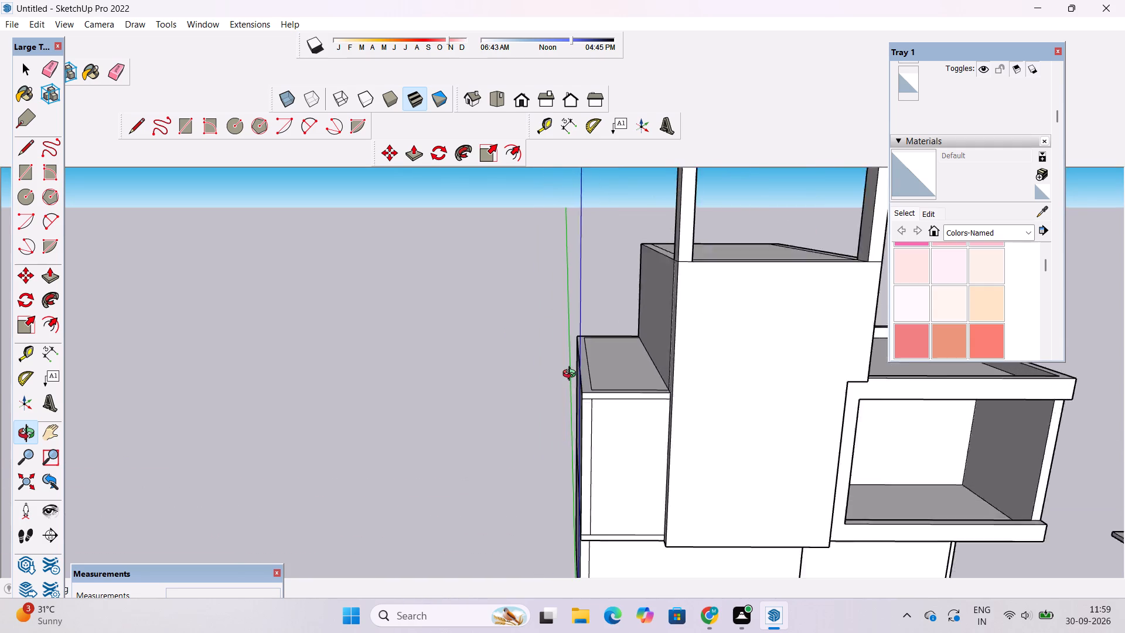
{"action": "scroll", "coordinate": [572, 375], "scroll_direction": "up", "scroll_amount": 2}
{"action": "left_click_drag", "start_coordinate": [574, 380], "coordinate": [696, 465]}
{"action": "left_click_drag", "start_coordinate": [688, 444], "coordinate": [616, 458]}
{"action": "left_click_drag", "start_coordinate": [614, 458], "coordinate": [520, 401], "text": "shift"}
{"action": "left_click", "coordinate": [520, 401]}
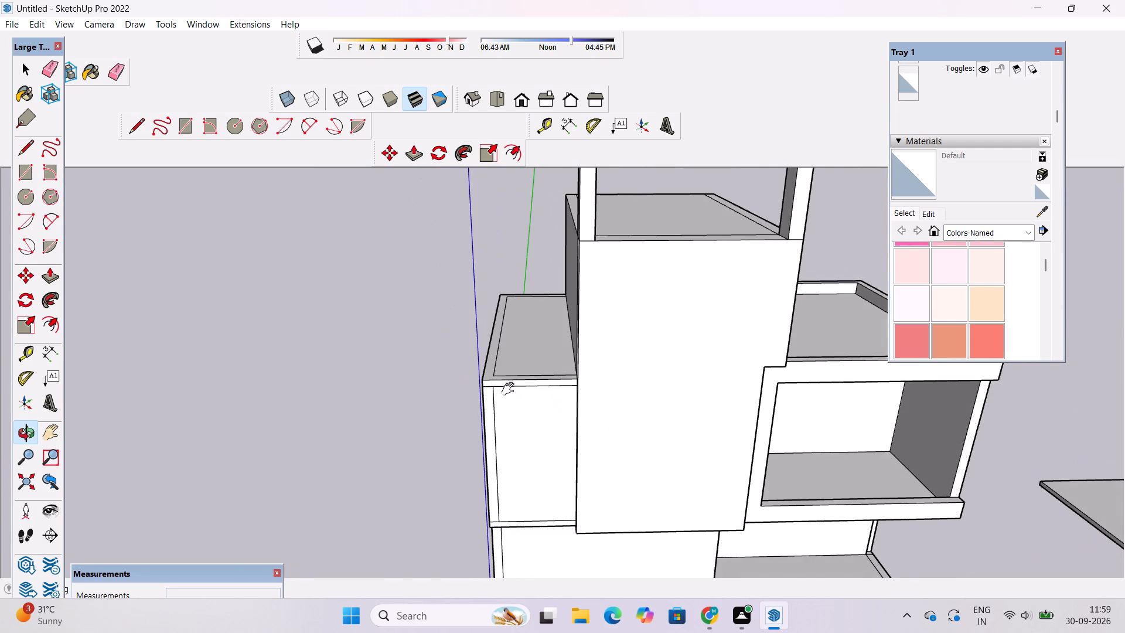
{"action": "left_click_drag", "start_coordinate": [510, 389], "coordinate": [526, 403], "text": "shift"}
{"action": "left_click_drag", "start_coordinate": [526, 403], "coordinate": [507, 371], "text": "shift"}
{"action": "left_click_drag", "start_coordinate": [507, 371], "coordinate": [548, 399]}
{"action": "key", "text": "p"}
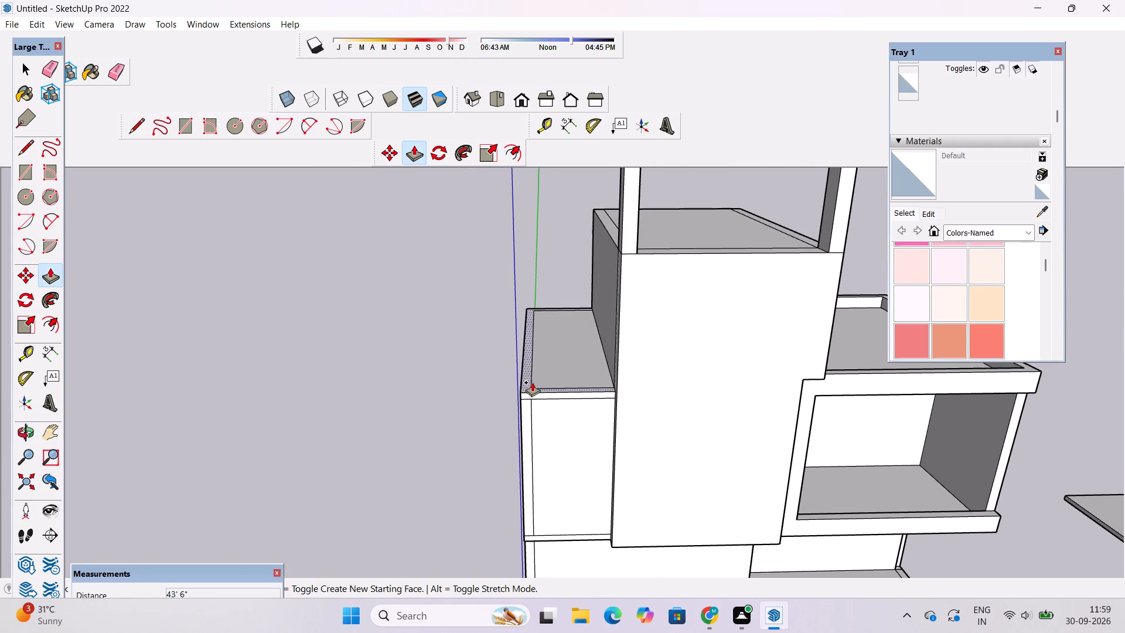
{"action": "scroll", "coordinate": [532, 382], "scroll_direction": "up", "scroll_amount": 4}
{"action": "left_click", "coordinate": [524, 391]}
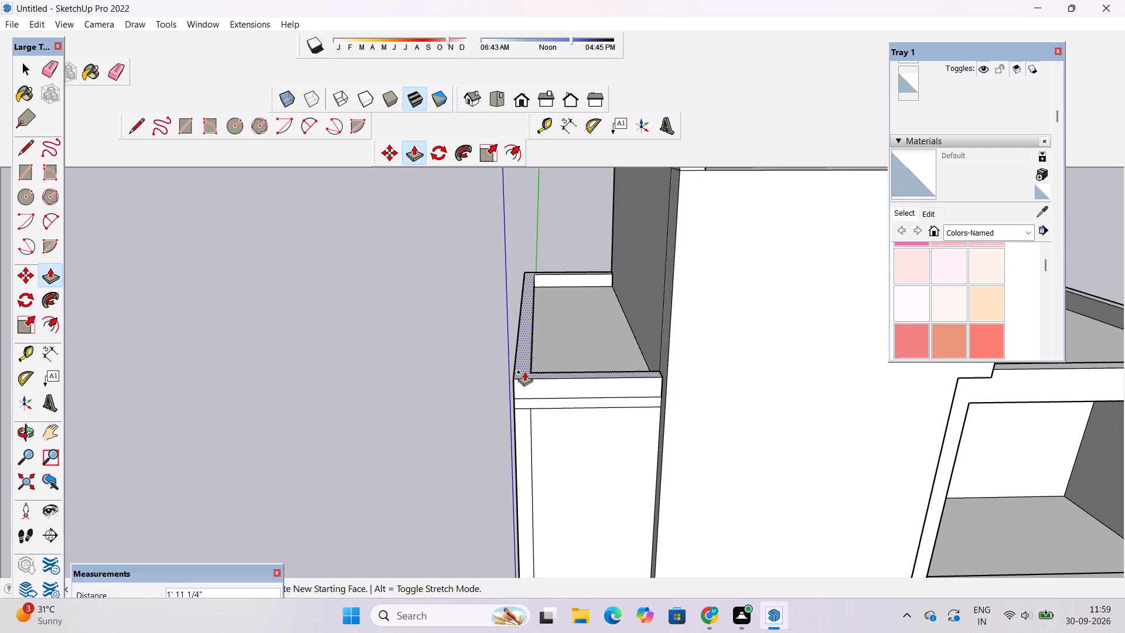
{"action": "type", "text": "2'"}
{"action": "key", "text": "Return"}
Examine the narrow roof's parapet and the overall building massing from the front, the side and above.
{"action": "key", "text": "o"}
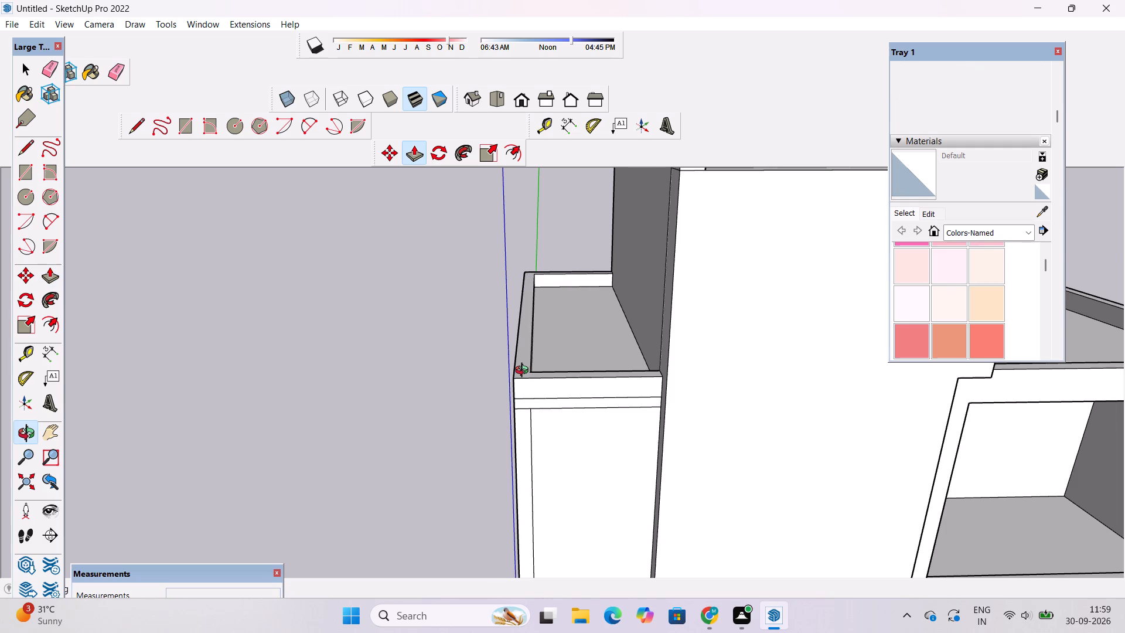
{"action": "scroll", "coordinate": [522, 362], "scroll_direction": "down", "scroll_amount": 13}
{"action": "scroll", "coordinate": [531, 361], "scroll_direction": "up", "scroll_amount": 5}
{"action": "left_click_drag", "start_coordinate": [553, 444], "coordinate": [528, 391]}
{"action": "scroll", "coordinate": [524, 388], "scroll_direction": "up", "scroll_amount": 2}
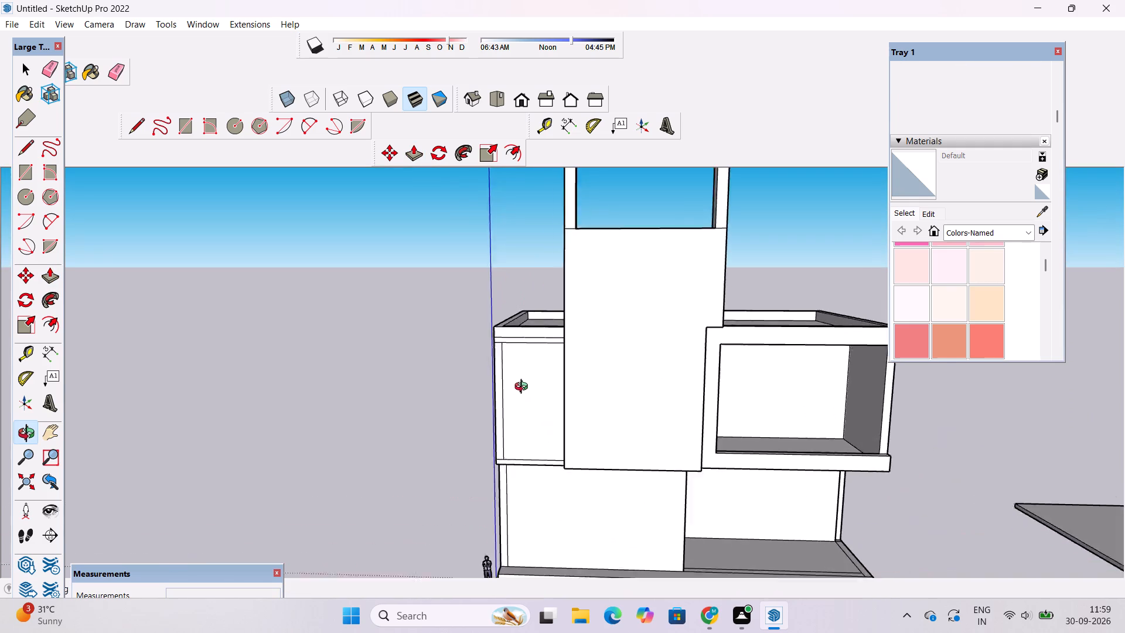
{"action": "scroll", "coordinate": [524, 388], "scroll_direction": "up", "scroll_amount": 2}
{"action": "scroll", "coordinate": [524, 388], "scroll_direction": "down", "scroll_amount": 3}
{"action": "left_click", "coordinate": [519, 98]}
{"action": "scroll", "coordinate": [548, 262], "scroll_direction": "down", "scroll_amount": 7}
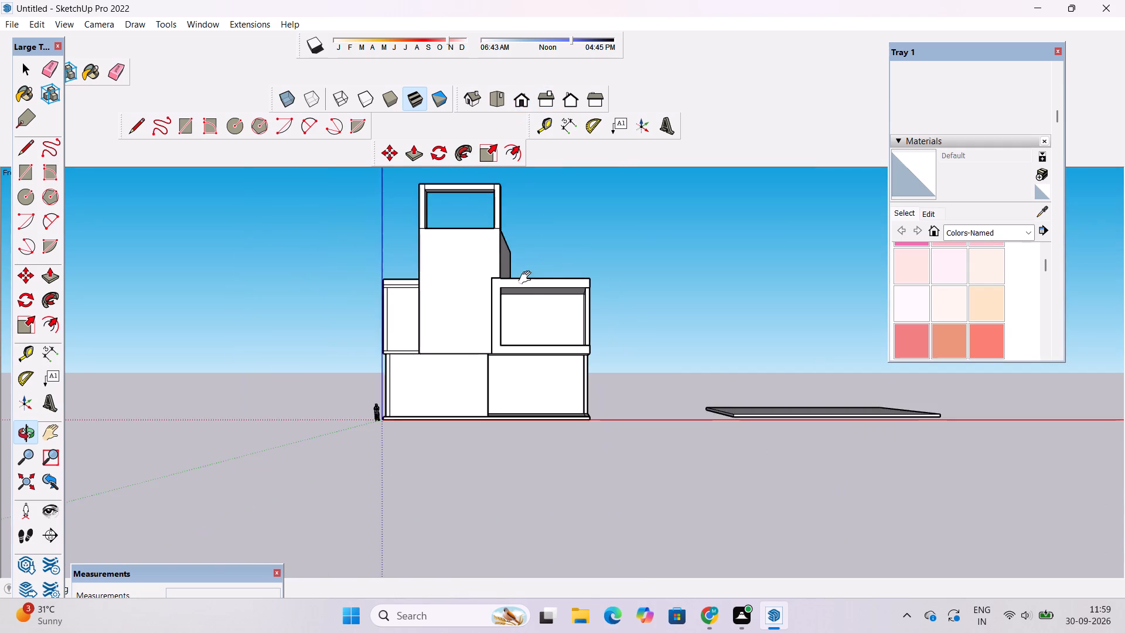
{"action": "left_click_drag", "start_coordinate": [526, 278], "coordinate": [588, 338], "text": "shift"}
{"action": "left_click_drag", "start_coordinate": [465, 374], "coordinate": [489, 470]}
{"action": "scroll", "coordinate": [472, 353], "scroll_direction": "up", "scroll_amount": 12}
{"action": "left_click_drag", "start_coordinate": [483, 426], "coordinate": [514, 397]}
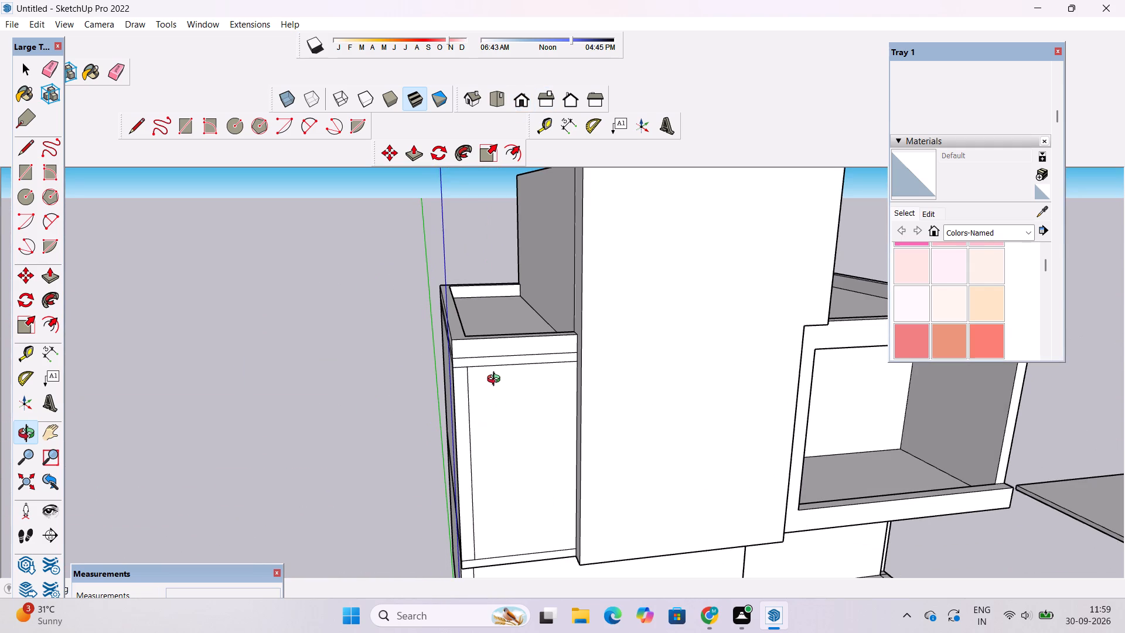
{"action": "scroll", "coordinate": [490, 370], "scroll_direction": "down", "scroll_amount": 1}
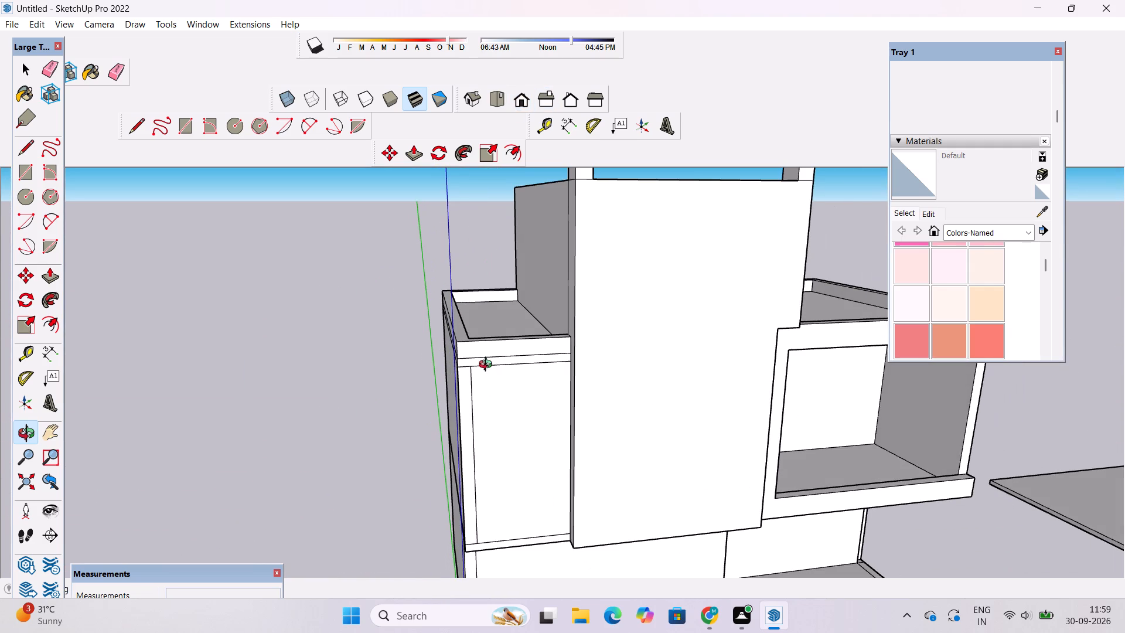
{"action": "scroll", "coordinate": [488, 359], "scroll_direction": "down", "scroll_amount": 5}
{"action": "left_click_drag", "start_coordinate": [486, 346], "coordinate": [517, 377], "text": "shift"}
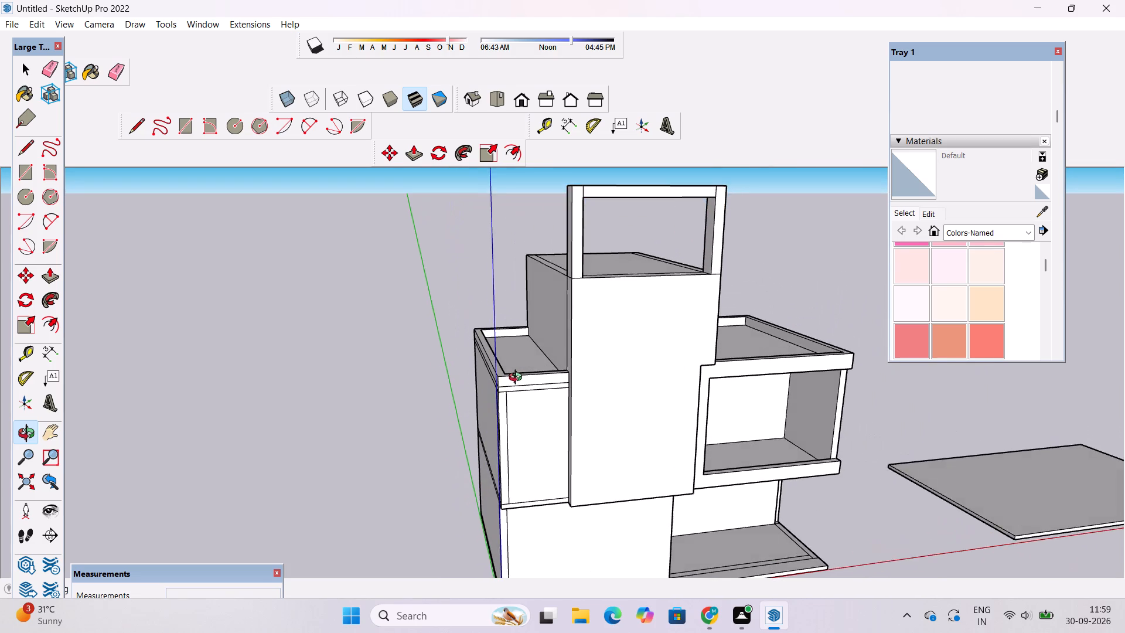
{"action": "scroll", "coordinate": [518, 379], "scroll_direction": "up", "scroll_amount": 4}
{"action": "left_click_drag", "start_coordinate": [523, 387], "coordinate": [497, 352]}
{"action": "left_click_drag", "start_coordinate": [524, 350], "coordinate": [480, 352]}
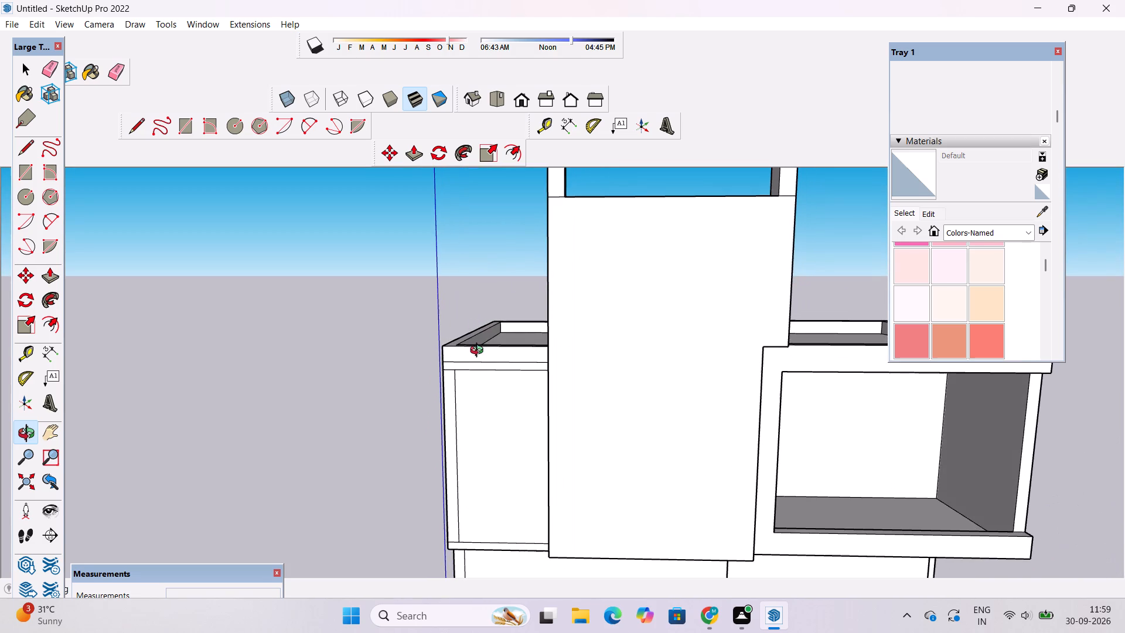
{"action": "scroll", "coordinate": [473, 344], "scroll_direction": "up", "scroll_amount": 1}
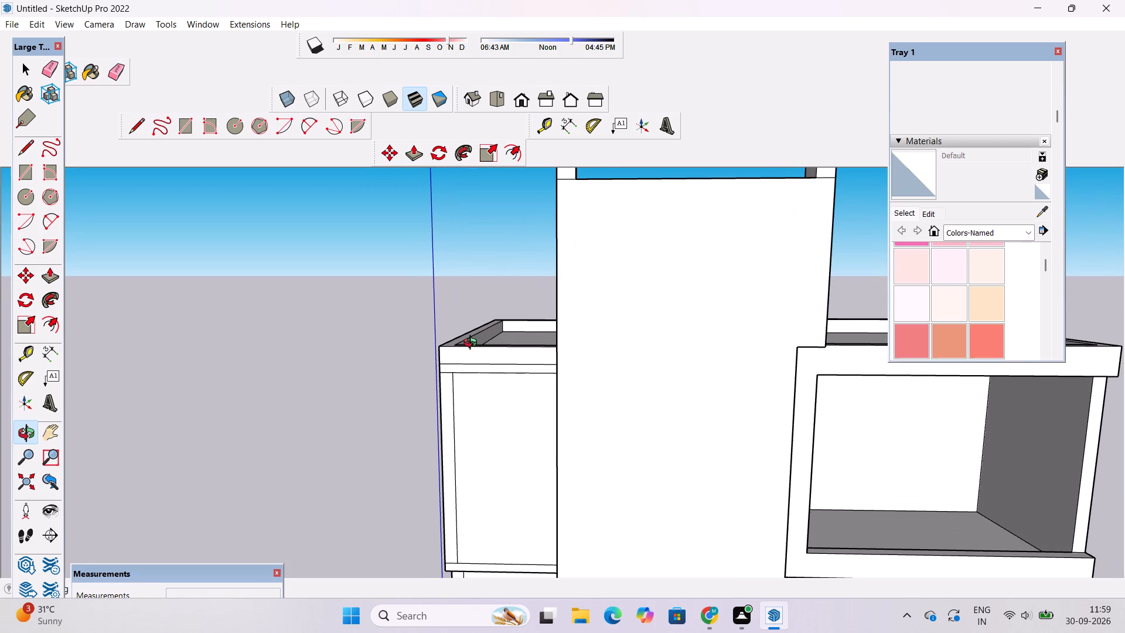
{"action": "scroll", "coordinate": [473, 344], "scroll_direction": "up", "scroll_amount": 3}
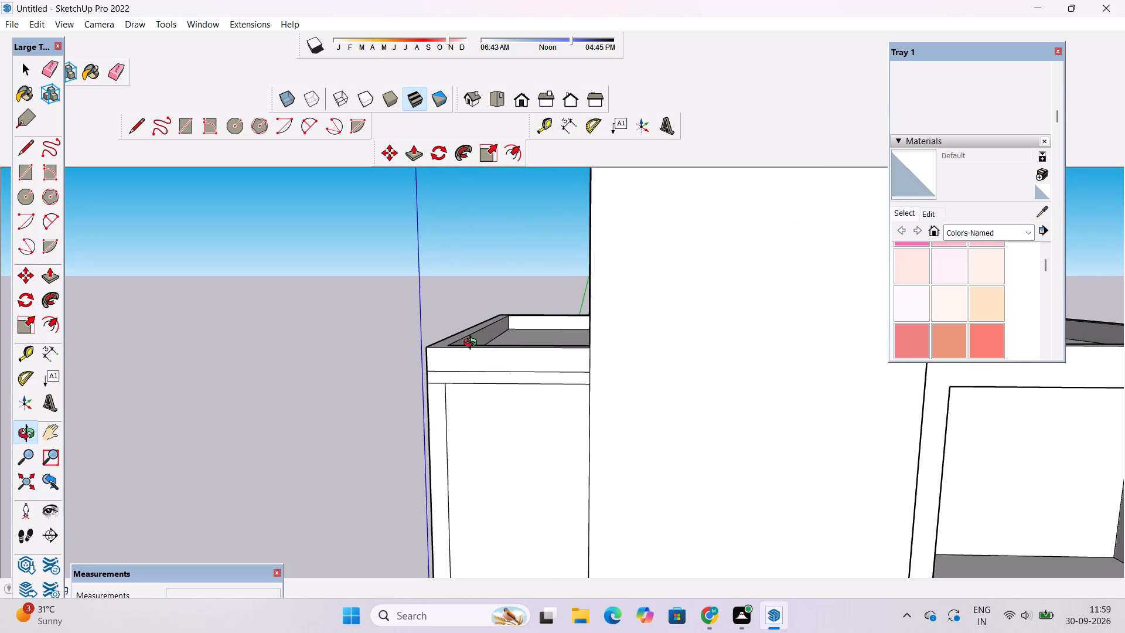
{"action": "scroll", "coordinate": [473, 344], "scroll_direction": "down", "scroll_amount": 4}
{"action": "left_click_drag", "start_coordinate": [473, 344], "coordinate": [686, 398]}
{"action": "scroll", "coordinate": [531, 387], "scroll_direction": "up", "scroll_amount": 3}
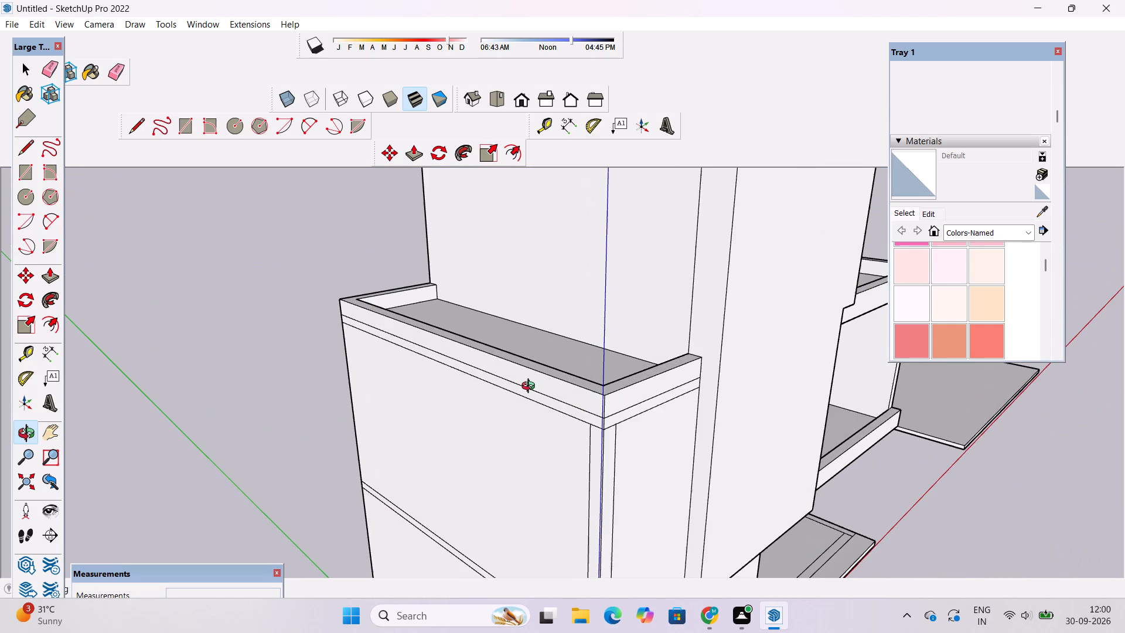
{"action": "left_click_drag", "start_coordinate": [529, 387], "coordinate": [402, 383]}
{"action": "scroll", "coordinate": [408, 373], "scroll_direction": "down", "scroll_amount": 11}
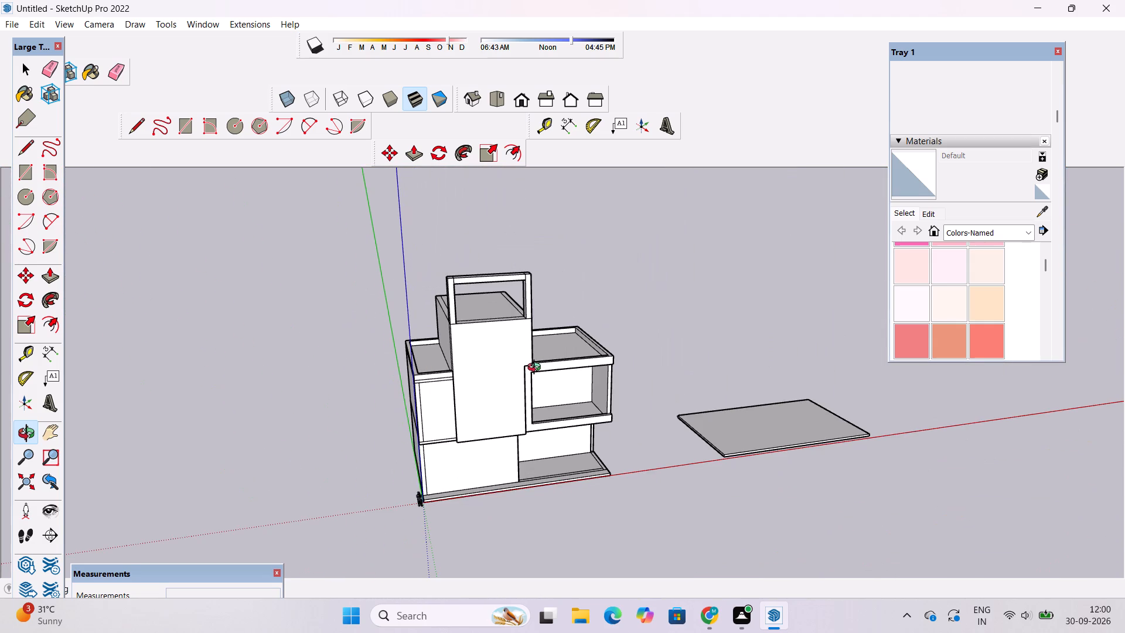
{"action": "scroll", "coordinate": [528, 370], "scroll_direction": "up", "scroll_amount": 1}
{"action": "left_click_drag", "start_coordinate": [490, 371], "coordinate": [514, 452]}
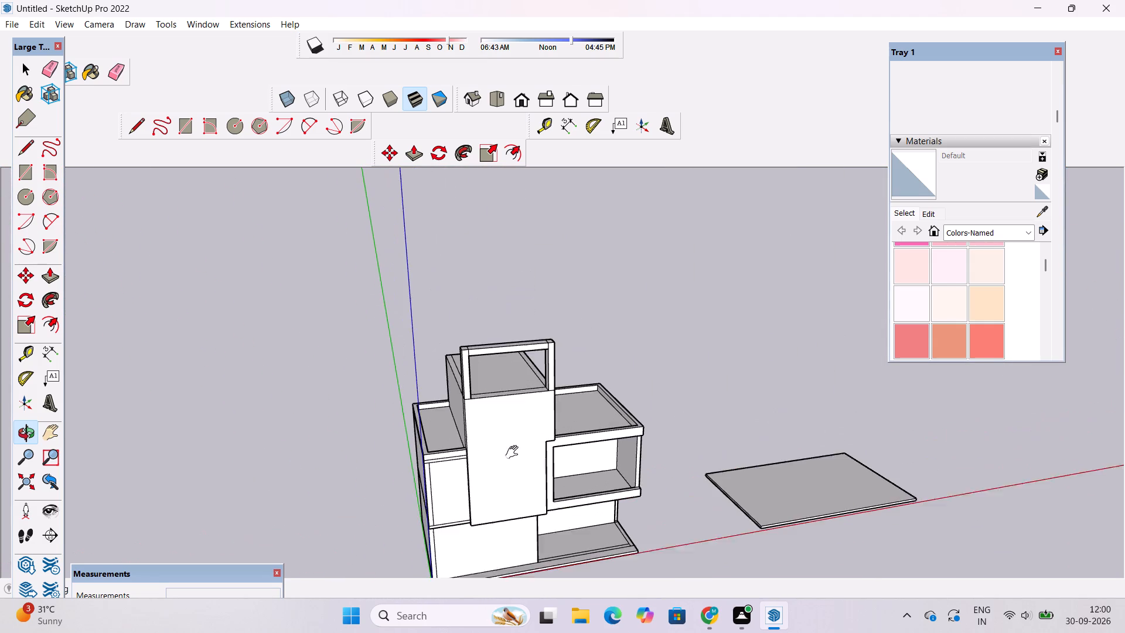
{"action": "left_click_drag", "start_coordinate": [514, 452], "coordinate": [515, 454]}
{"action": "scroll", "coordinate": [387, 454], "scroll_direction": "up", "scroll_amount": 9}
{"action": "left_click_drag", "start_coordinate": [450, 455], "coordinate": [621, 455]}
{"action": "left_click_drag", "start_coordinate": [662, 447], "coordinate": [425, 479]}
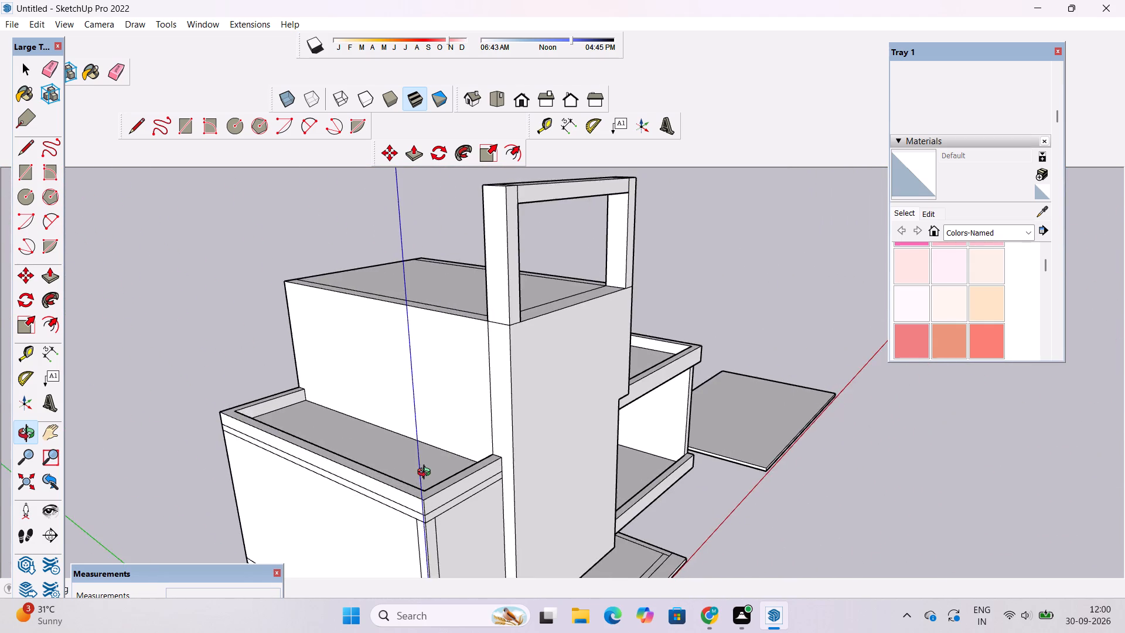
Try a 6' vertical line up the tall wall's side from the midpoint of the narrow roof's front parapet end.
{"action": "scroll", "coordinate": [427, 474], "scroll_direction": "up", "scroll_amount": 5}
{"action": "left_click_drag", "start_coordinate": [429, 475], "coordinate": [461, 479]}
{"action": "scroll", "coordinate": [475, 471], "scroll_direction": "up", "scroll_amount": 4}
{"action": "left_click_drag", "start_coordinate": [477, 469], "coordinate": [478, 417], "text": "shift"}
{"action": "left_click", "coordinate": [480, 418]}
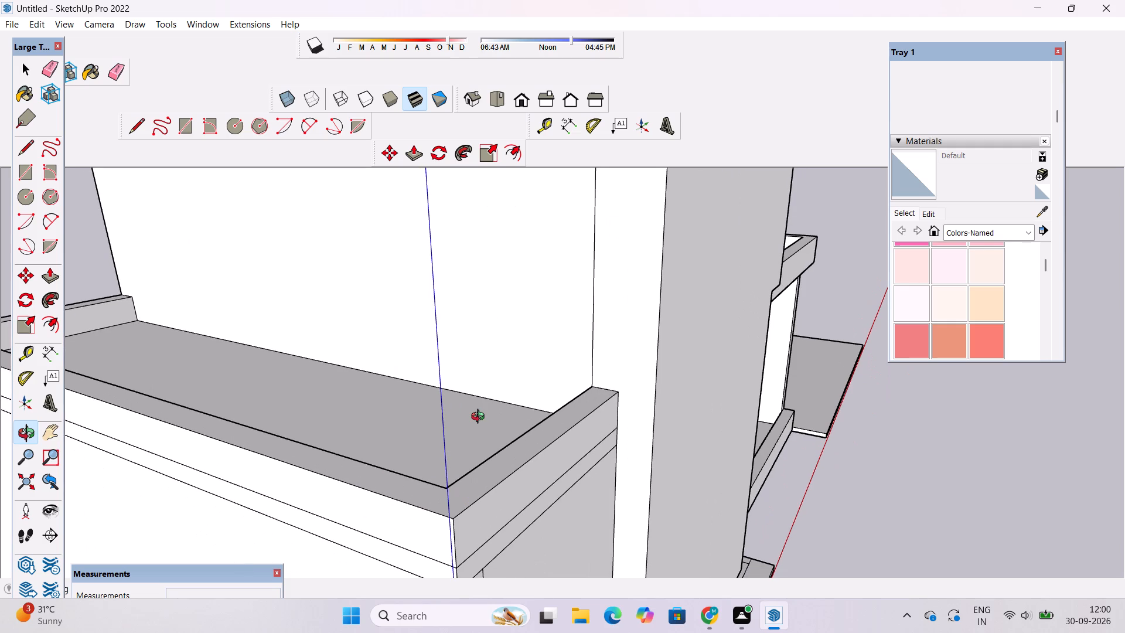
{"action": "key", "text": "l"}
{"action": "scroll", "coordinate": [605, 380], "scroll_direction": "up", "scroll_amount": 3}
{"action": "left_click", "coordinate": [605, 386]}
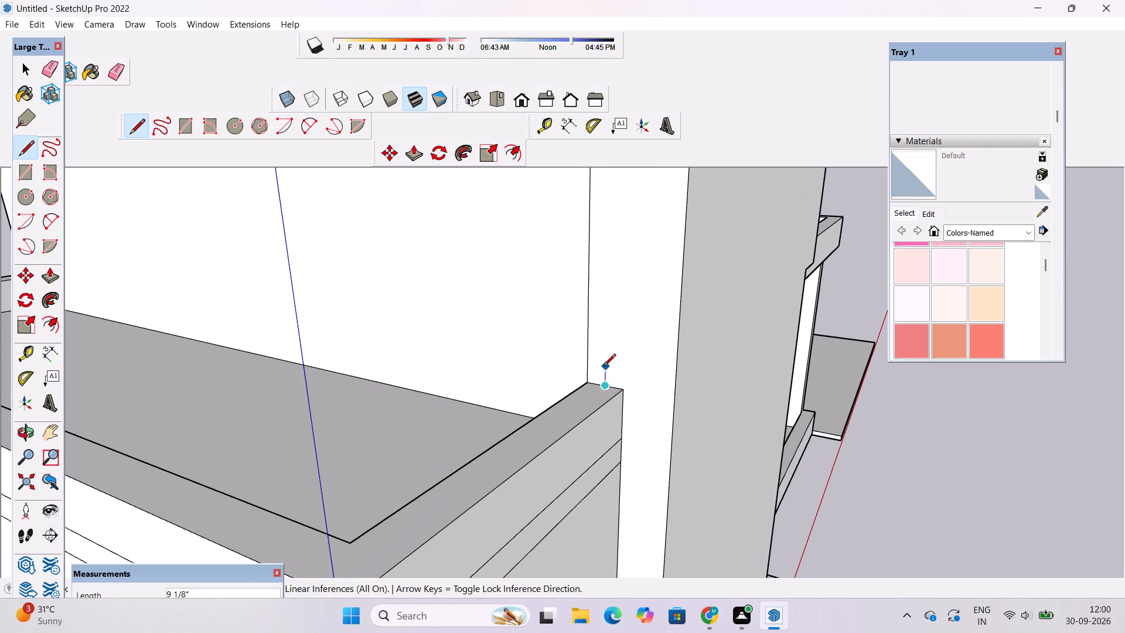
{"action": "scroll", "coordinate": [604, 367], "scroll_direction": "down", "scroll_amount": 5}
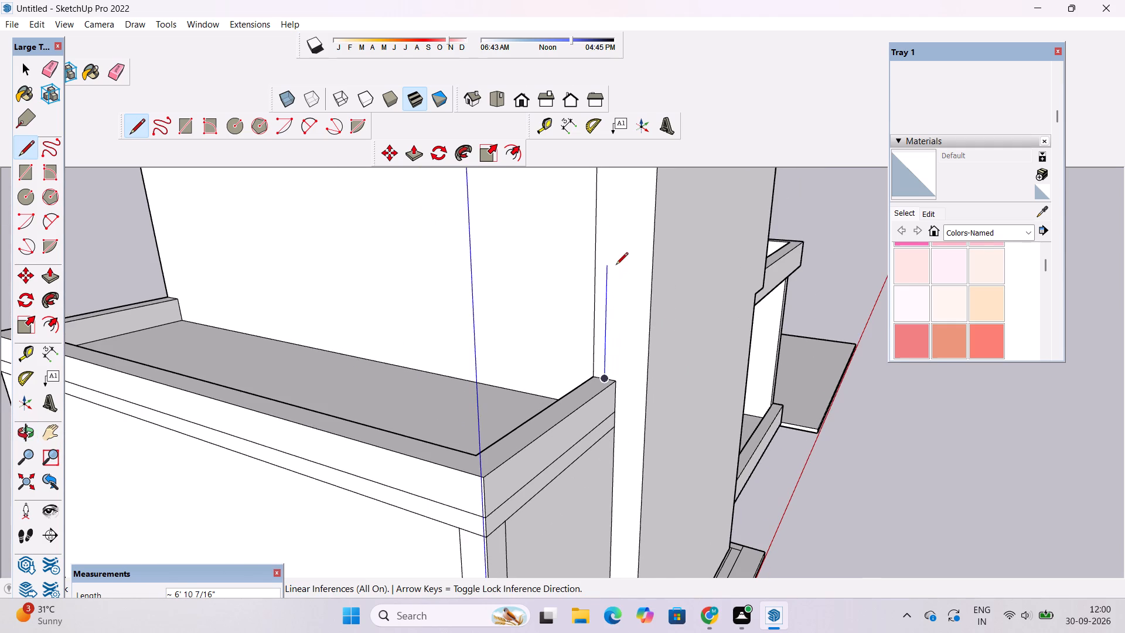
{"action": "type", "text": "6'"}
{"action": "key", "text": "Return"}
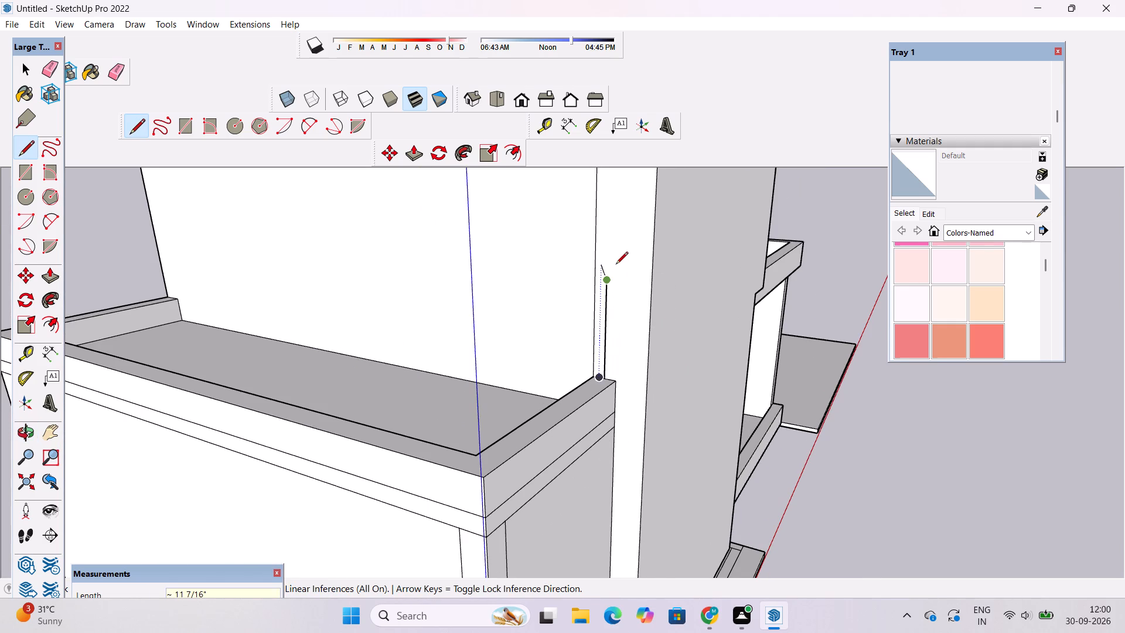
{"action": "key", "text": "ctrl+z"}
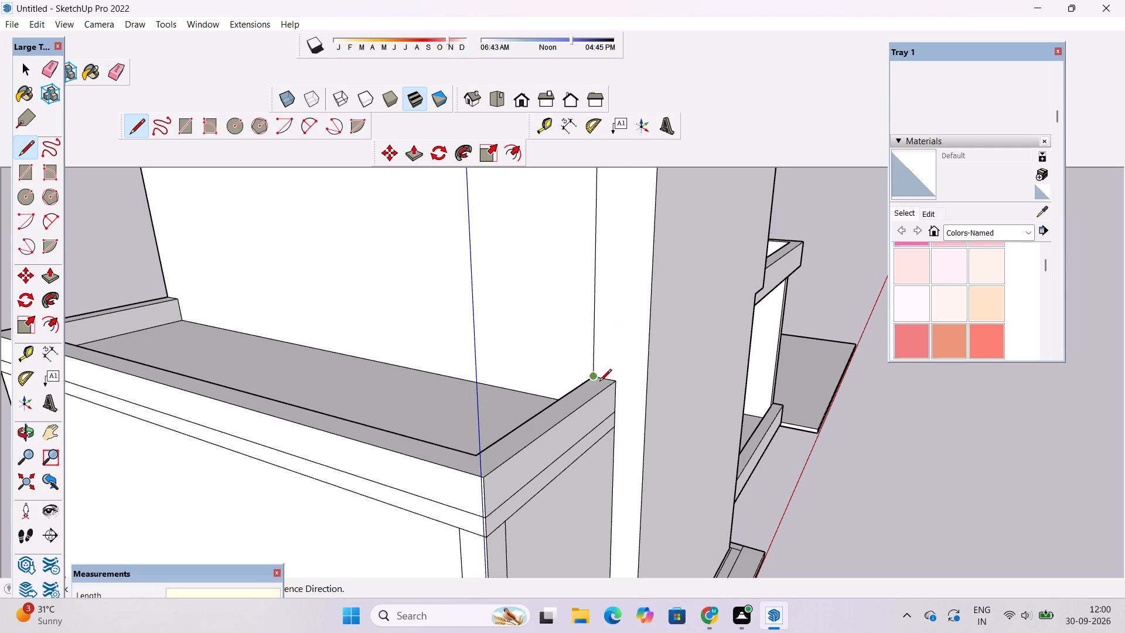
Draw an 8' vertical line up the tall wall's side from the midpoint of the front parapet's top end edge.
{"action": "scroll", "coordinate": [605, 376], "scroll_direction": "up", "scroll_amount": 10}
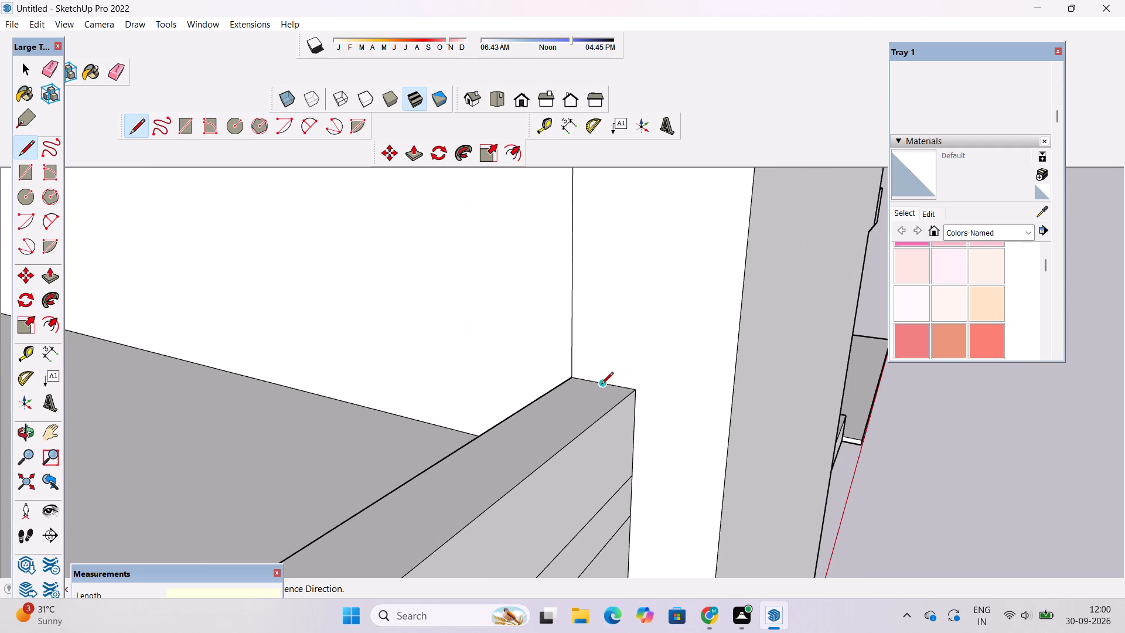
{"action": "left_click", "coordinate": [601, 385]}
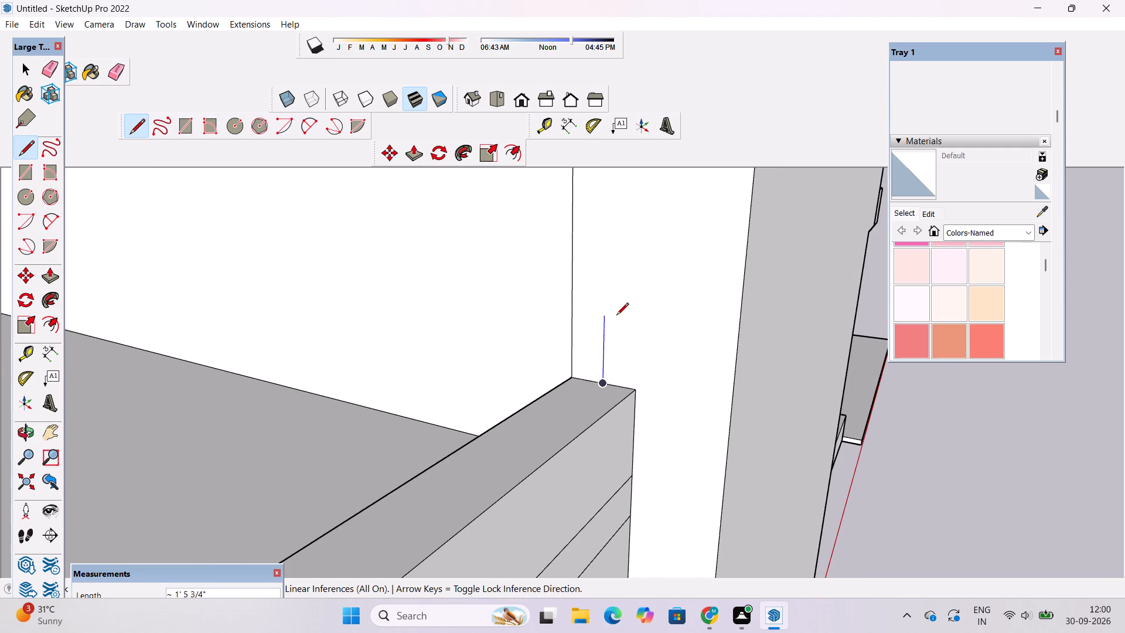
{"action": "type", "text": "8'"}
{"action": "key", "text": "Return"}
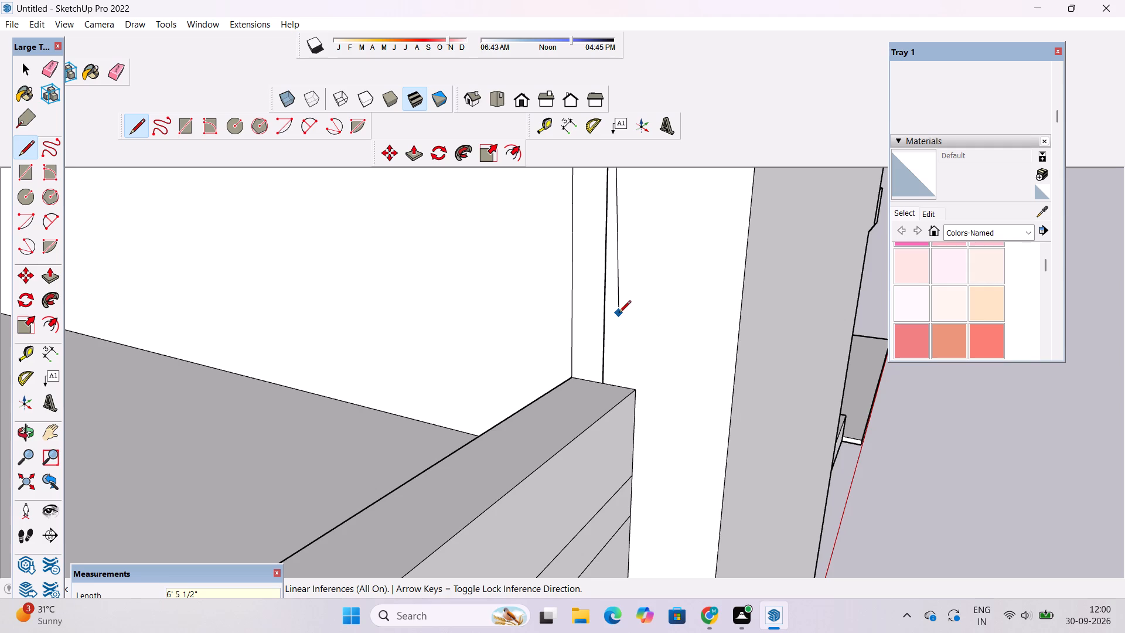
{"action": "scroll", "coordinate": [625, 330], "scroll_direction": "down", "scroll_amount": 13}
{"action": "scroll", "coordinate": [620, 240], "scroll_direction": "up", "scroll_amount": 2}
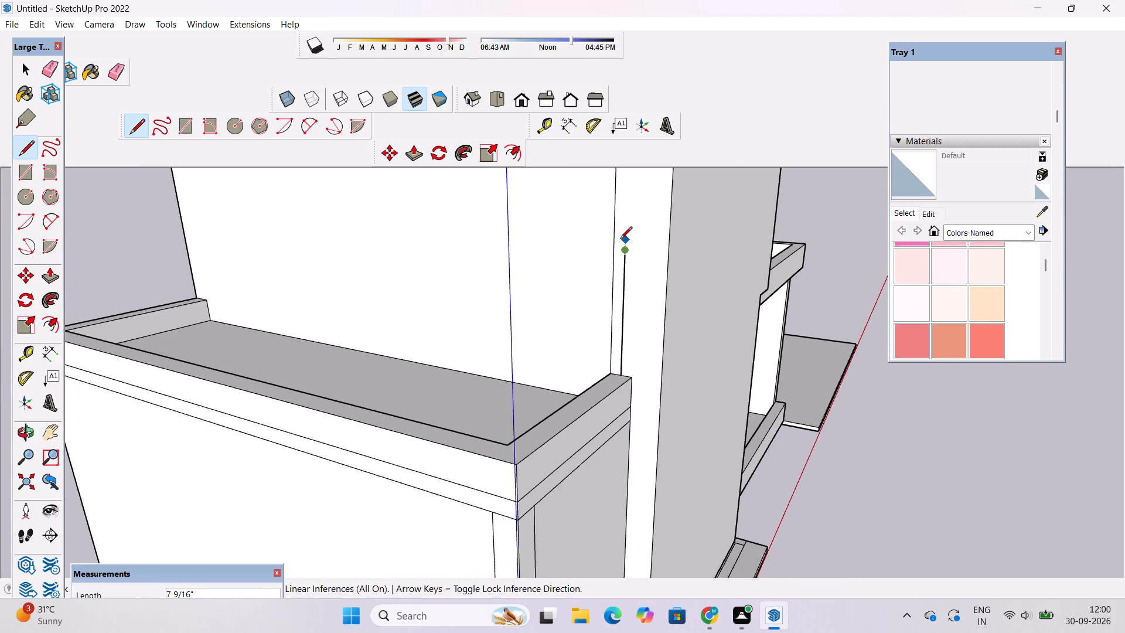
{"action": "scroll", "coordinate": [620, 240], "scroll_direction": "up", "scroll_amount": 3}
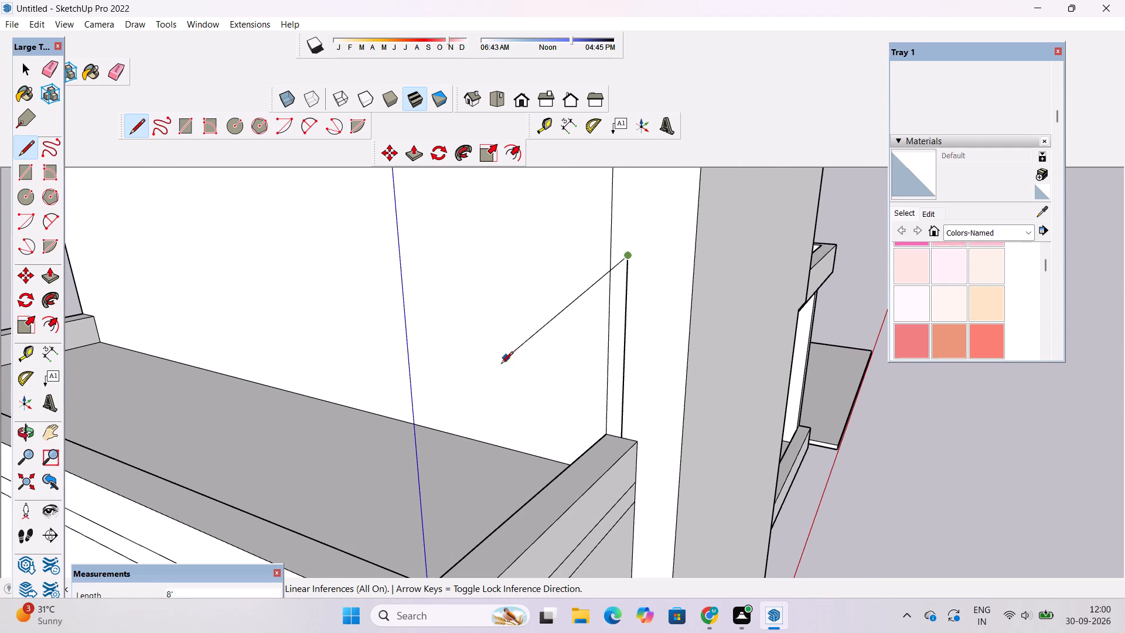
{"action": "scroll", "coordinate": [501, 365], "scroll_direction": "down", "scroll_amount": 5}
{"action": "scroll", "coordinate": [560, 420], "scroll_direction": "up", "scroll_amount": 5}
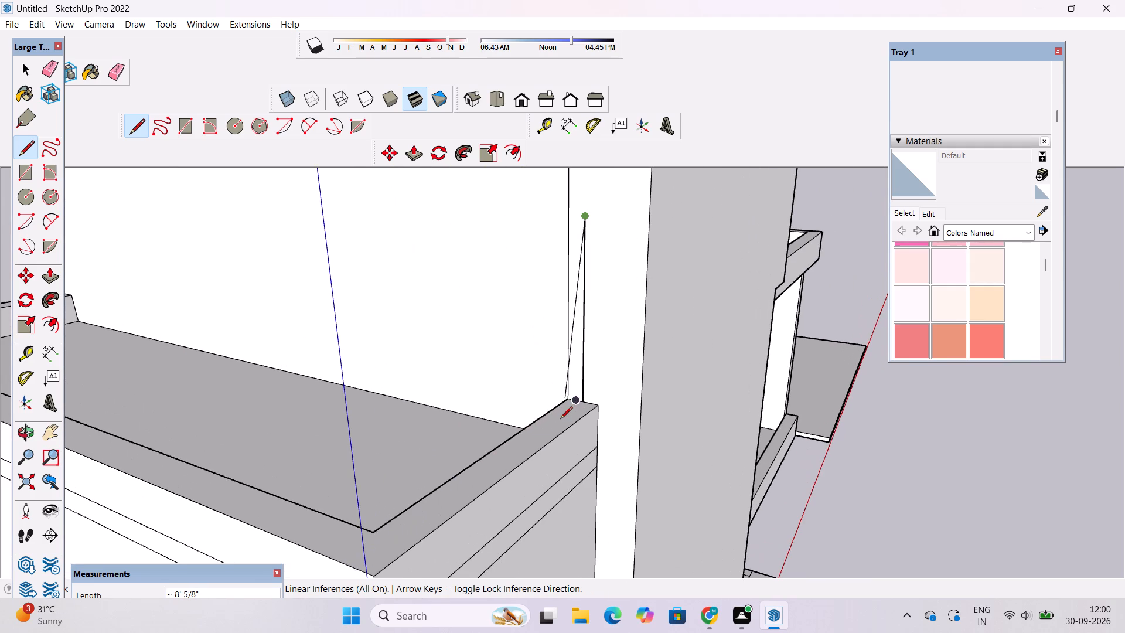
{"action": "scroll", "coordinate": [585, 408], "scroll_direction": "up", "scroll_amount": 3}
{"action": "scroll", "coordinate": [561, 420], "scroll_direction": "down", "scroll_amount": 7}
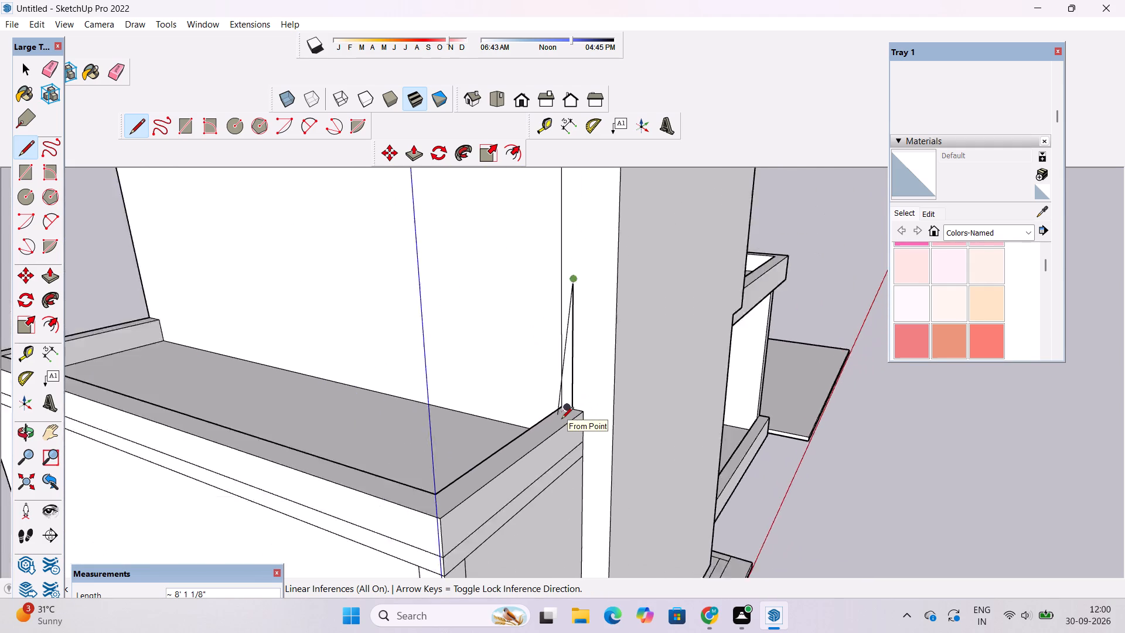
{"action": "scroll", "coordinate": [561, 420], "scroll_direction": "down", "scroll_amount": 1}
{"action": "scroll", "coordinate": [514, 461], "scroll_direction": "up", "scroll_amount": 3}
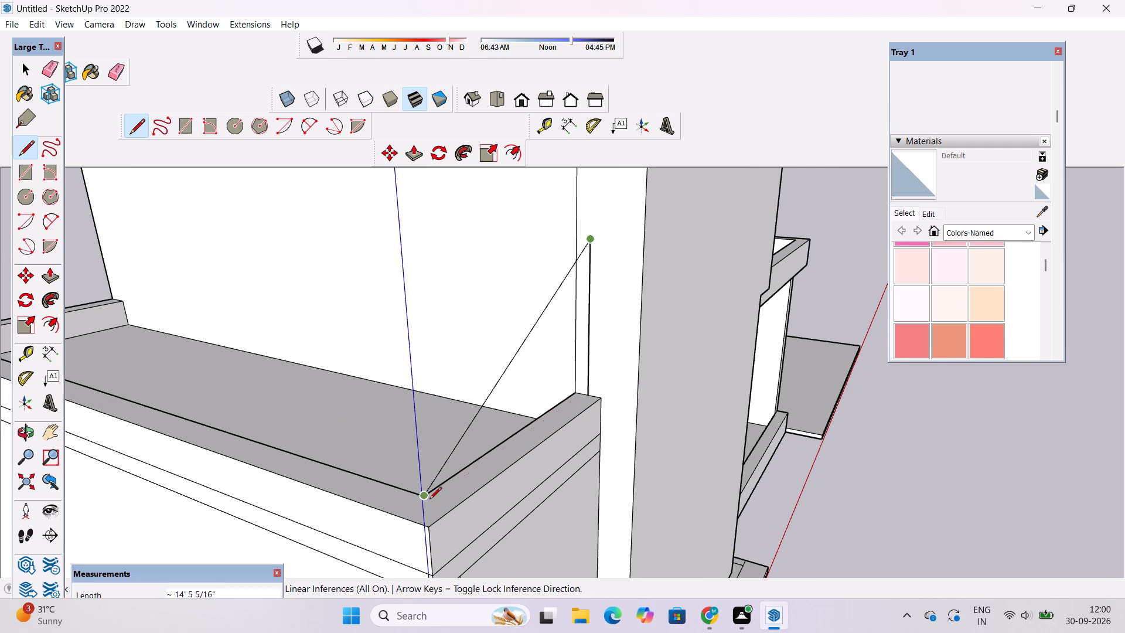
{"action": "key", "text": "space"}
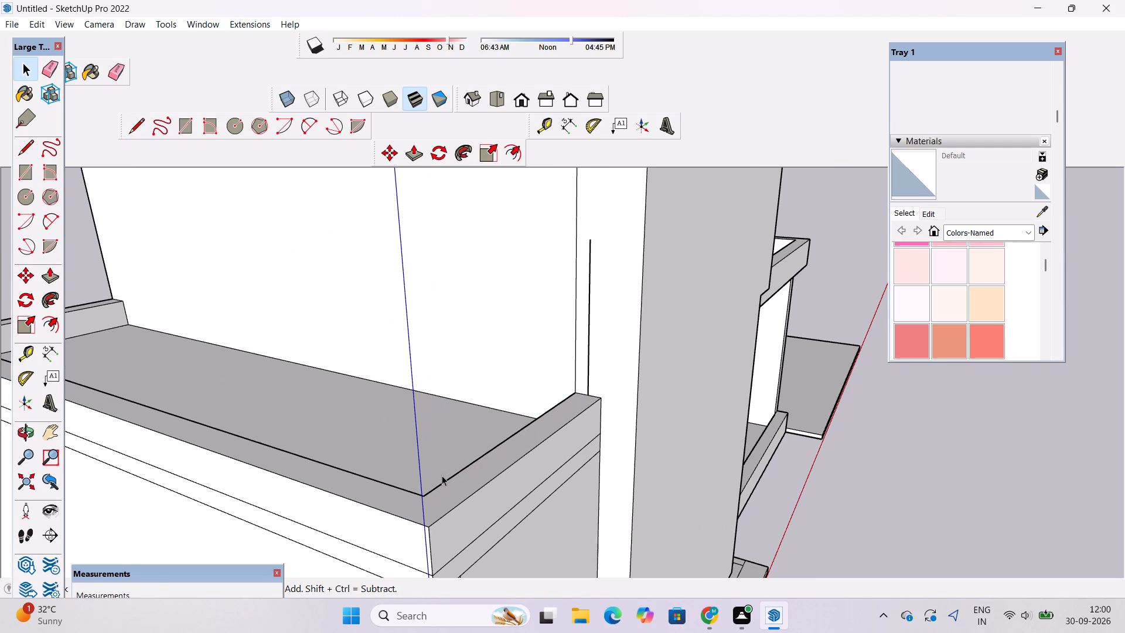
Draw a 13' 6" line along the top of the front parapet end, from the vertical line's base to the parapet's long outer edge.
{"action": "key", "text": "l"}
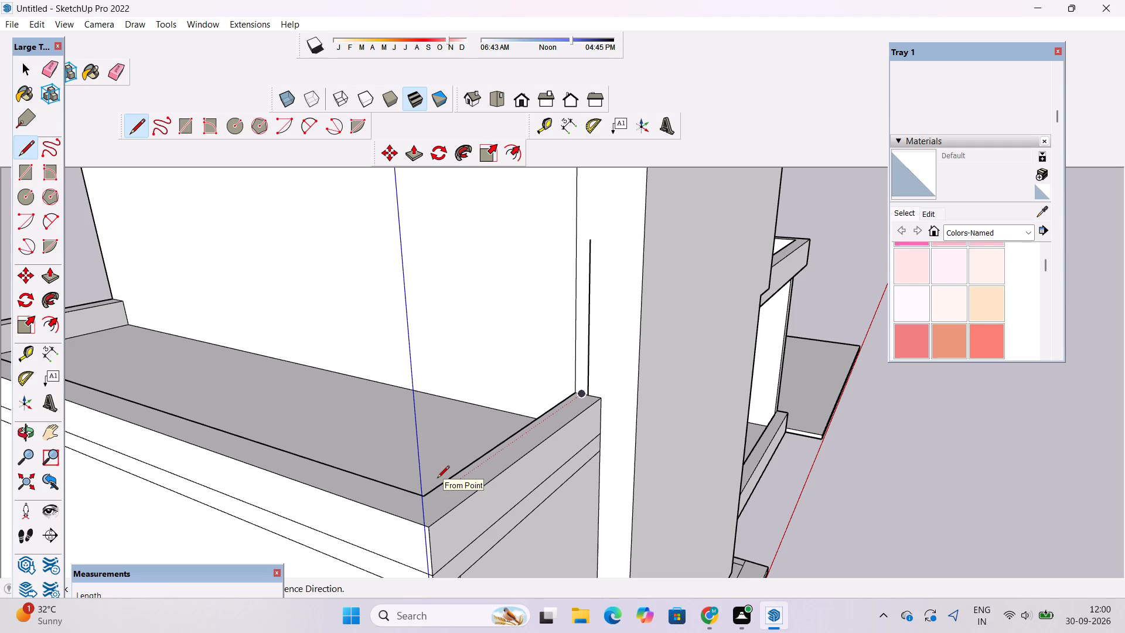
{"action": "scroll", "coordinate": [591, 417], "scroll_direction": "up", "scroll_amount": 8}
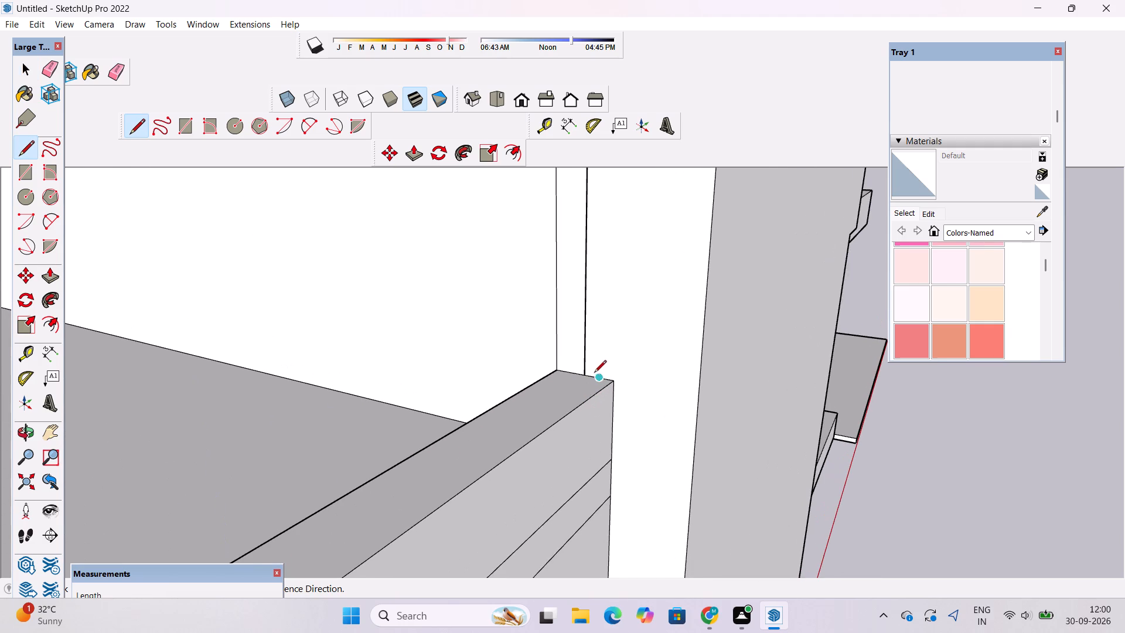
{"action": "scroll", "coordinate": [590, 376], "scroll_direction": "up", "scroll_amount": 5}
{"action": "left_click", "coordinate": [579, 375]}
{"action": "scroll", "coordinate": [577, 373], "scroll_direction": "down", "scroll_amount": 17}
{"action": "scroll", "coordinate": [446, 450], "scroll_direction": "up", "scroll_amount": 6}
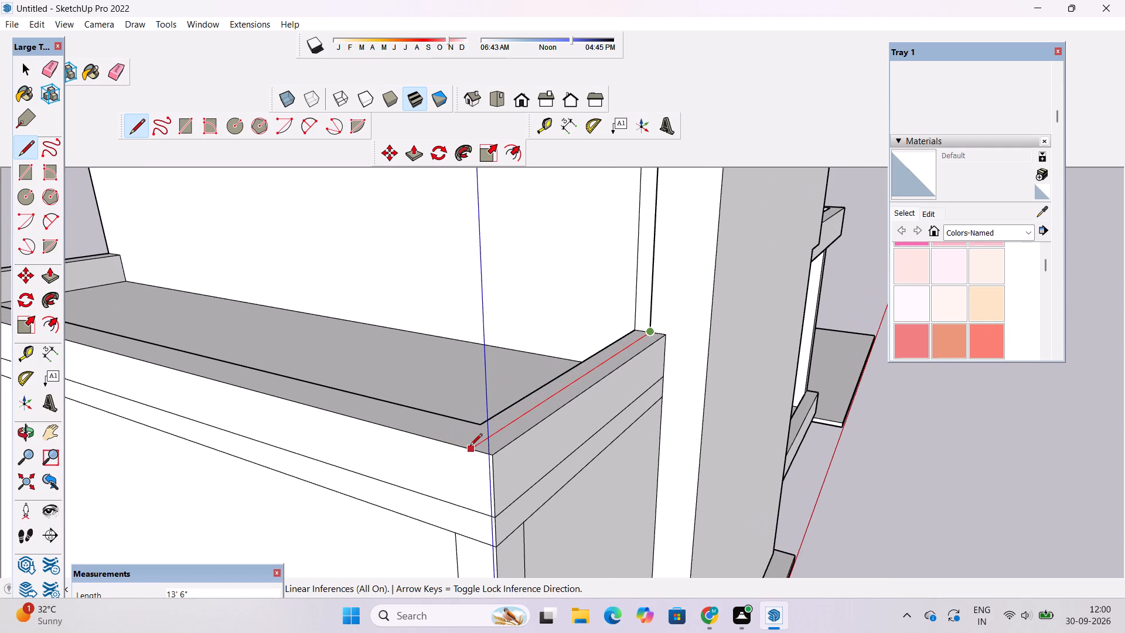
{"action": "left_click", "coordinate": [471, 449]}
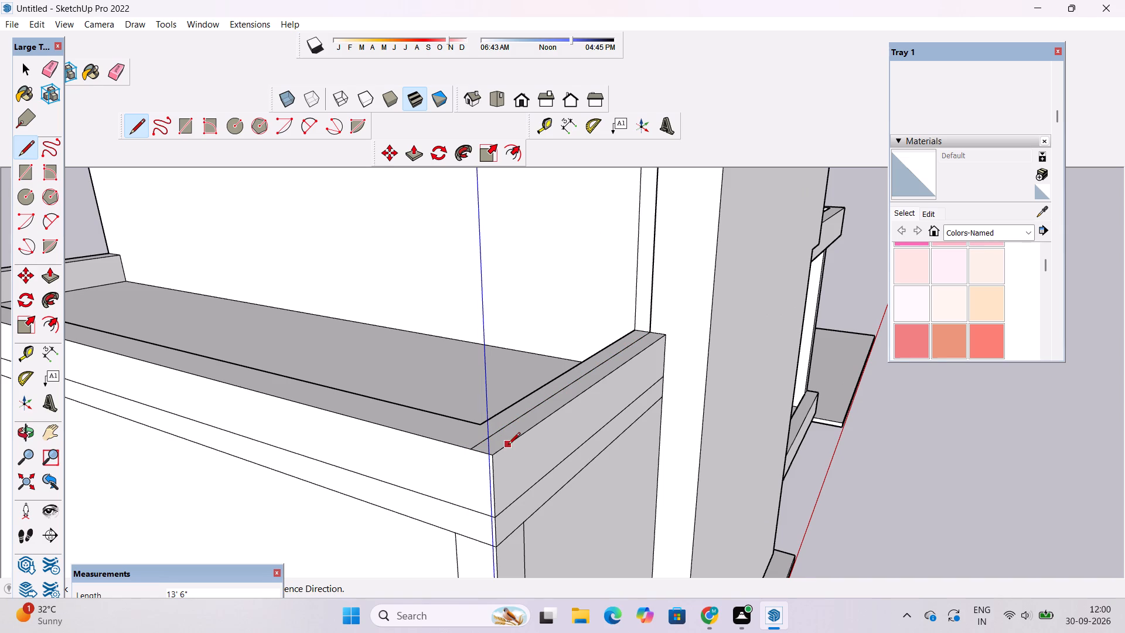
Draw a 1' 6" line across the parapet top at the narrow roof's far corner, from the inner corner to the outer edge.
{"action": "scroll", "coordinate": [492, 433], "scroll_direction": "up", "scroll_amount": 5}
{"action": "scroll", "coordinate": [492, 433], "scroll_direction": "down", "scroll_amount": 6}
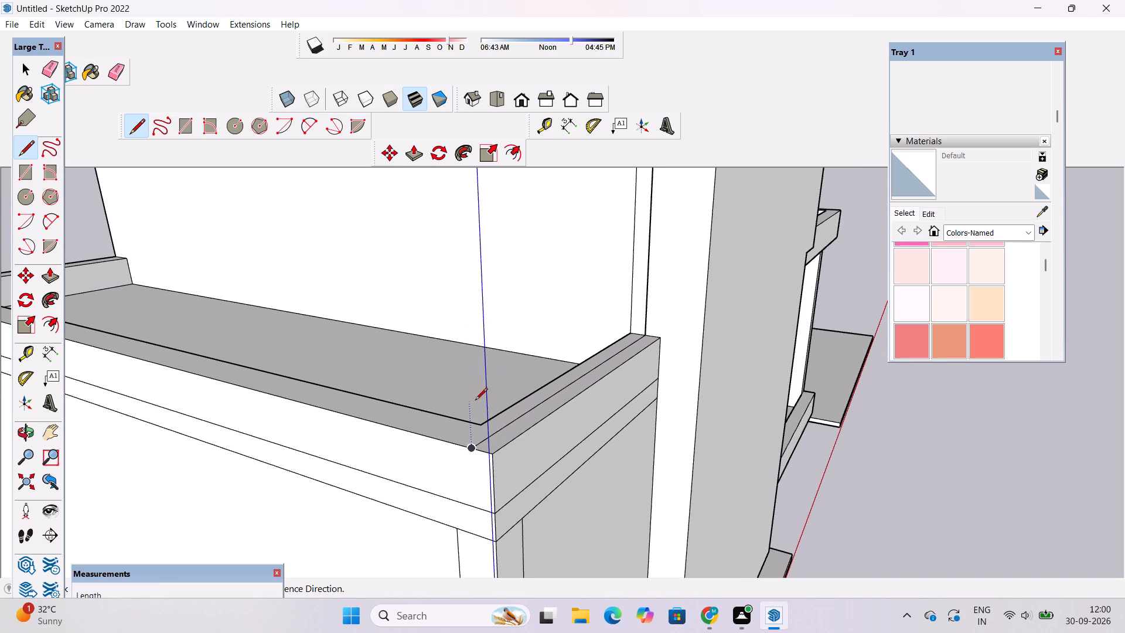
{"action": "scroll", "coordinate": [475, 403], "scroll_direction": "down", "scroll_amount": 10}
{"action": "scroll", "coordinate": [213, 356], "scroll_direction": "up", "scroll_amount": 16}
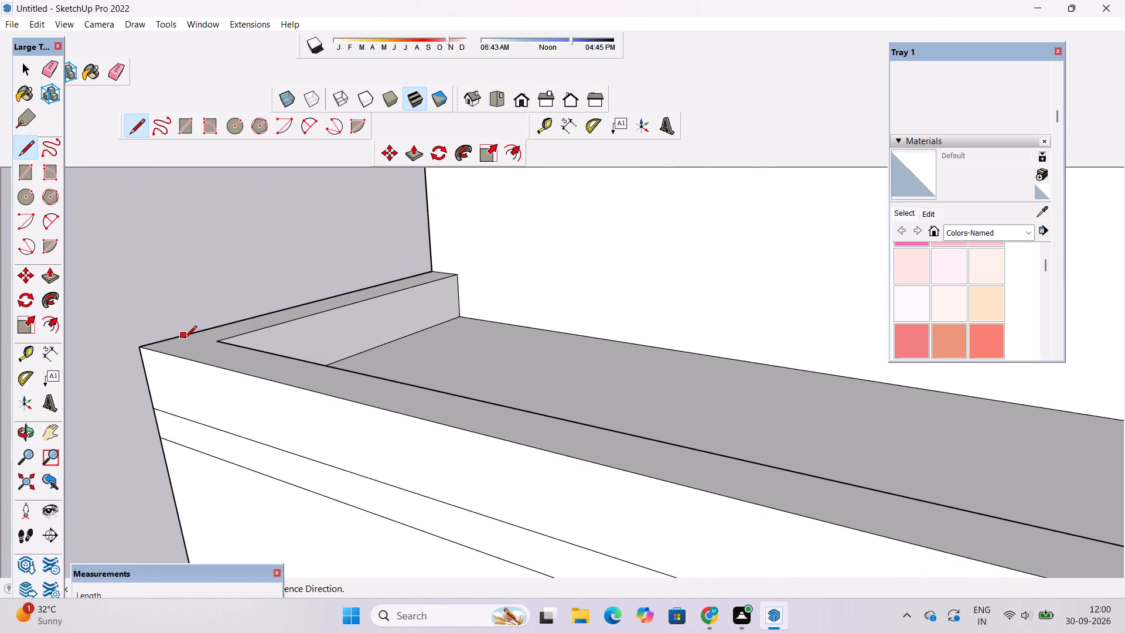
{"action": "key", "text": "o"}
{"action": "left_click_drag", "start_coordinate": [340, 341], "coordinate": [316, 461]}
{"action": "left_click", "coordinate": [316, 461]}
{"action": "left_click_drag", "start_coordinate": [269, 446], "coordinate": [278, 421], "text": "shift"}
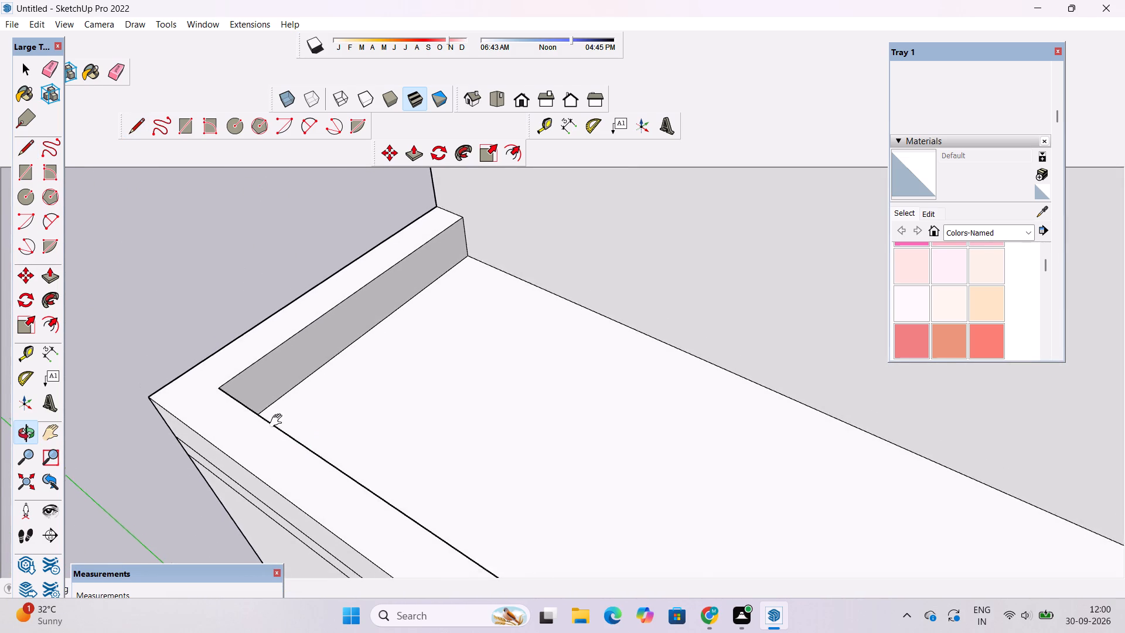
{"action": "left_click_drag", "start_coordinate": [278, 421], "coordinate": [335, 374], "text": "shift"}
{"action": "left_click_drag", "start_coordinate": [336, 374], "coordinate": [332, 390]}
{"action": "key", "text": "l"}
{"action": "scroll", "coordinate": [299, 311], "scroll_direction": "up", "scroll_amount": 6}
{"action": "scroll", "coordinate": [253, 350], "scroll_direction": "up", "scroll_amount": 3}
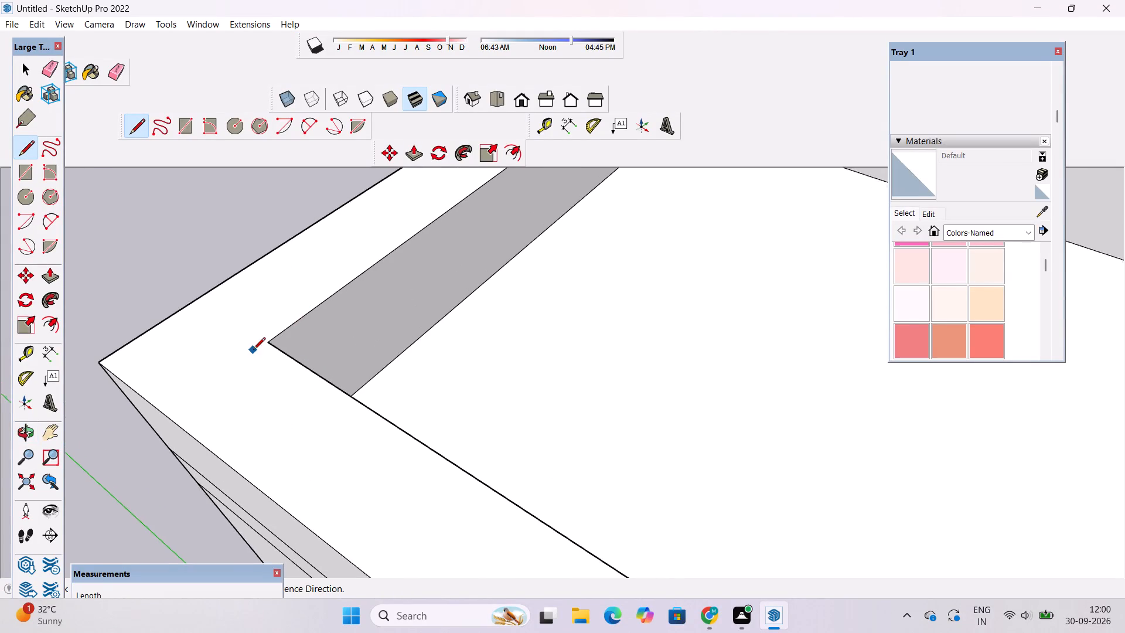
{"action": "scroll", "coordinate": [253, 350], "scroll_direction": "up", "scroll_amount": 2}
{"action": "left_click", "coordinate": [271, 342]}
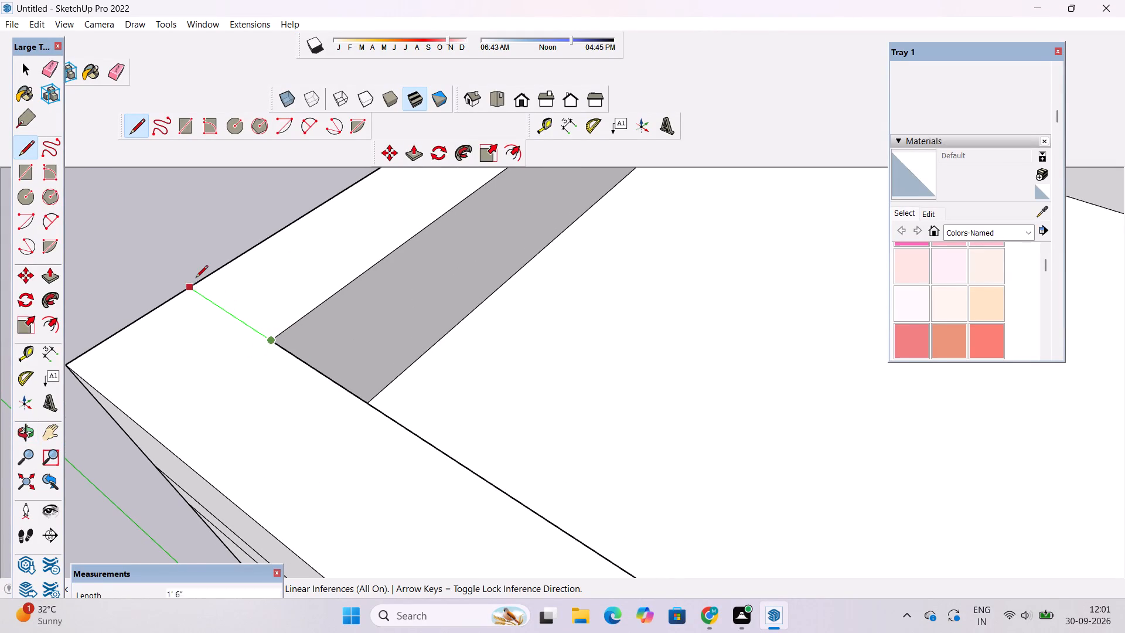
{"action": "left_click", "coordinate": [190, 288]}
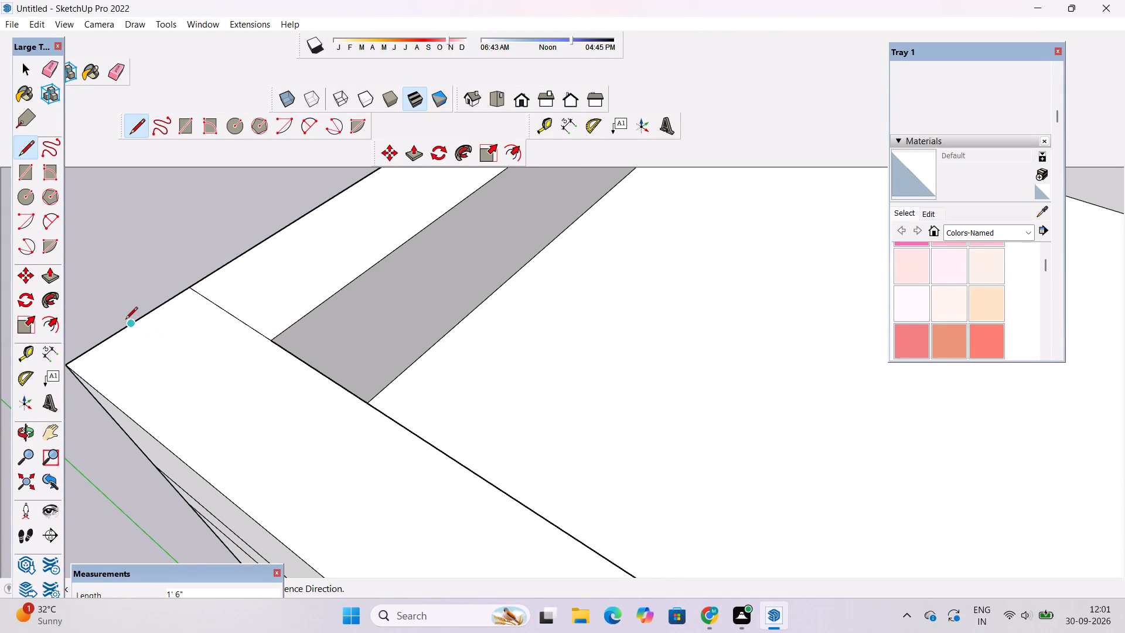
Draw a 45' centre line along the long parapet's top, from the far end edge's midpoint to the front end's outer edge.
{"action": "left_click", "coordinate": [133, 324]}
{"action": "scroll", "coordinate": [176, 328], "scroll_direction": "down", "scroll_amount": 17}
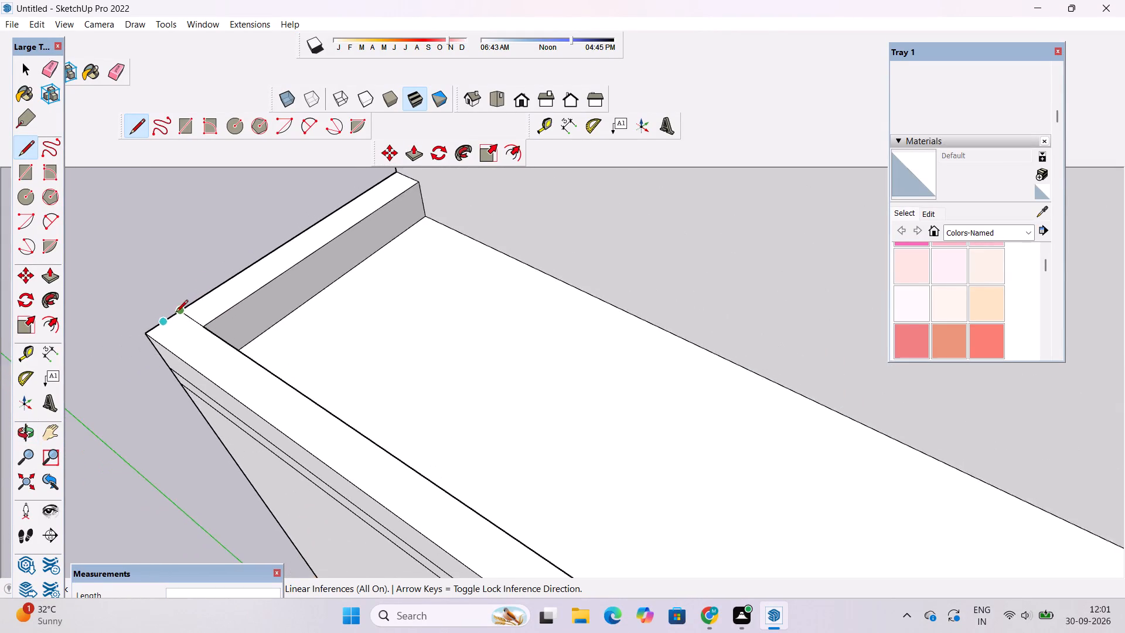
{"action": "scroll", "coordinate": [176, 313], "scroll_direction": "down", "scroll_amount": 13}
{"action": "scroll", "coordinate": [435, 494], "scroll_direction": "up", "scroll_amount": 4}
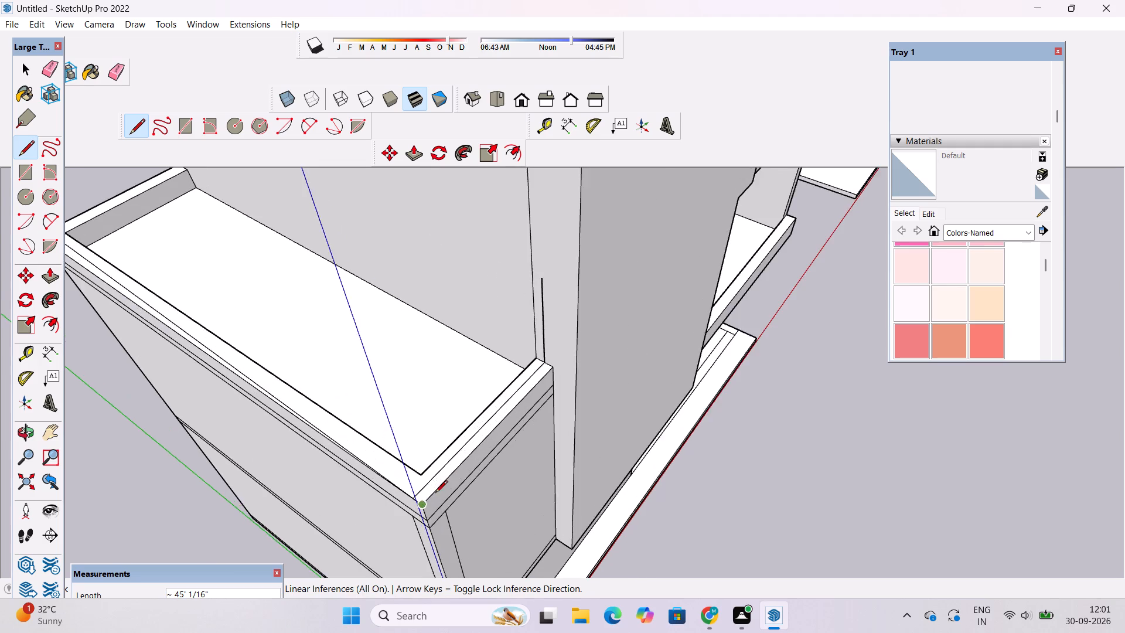
{"action": "scroll", "coordinate": [435, 494], "scroll_direction": "up", "scroll_amount": 7}
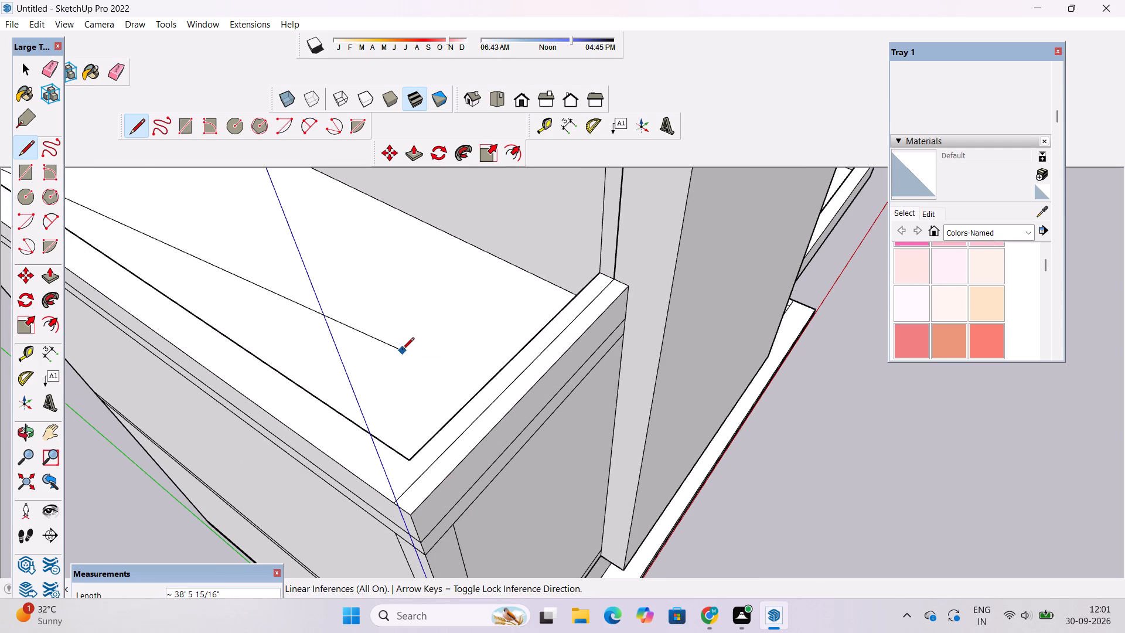
{"action": "left_click", "coordinate": [427, 501]}
{"action": "key", "text": "space"}
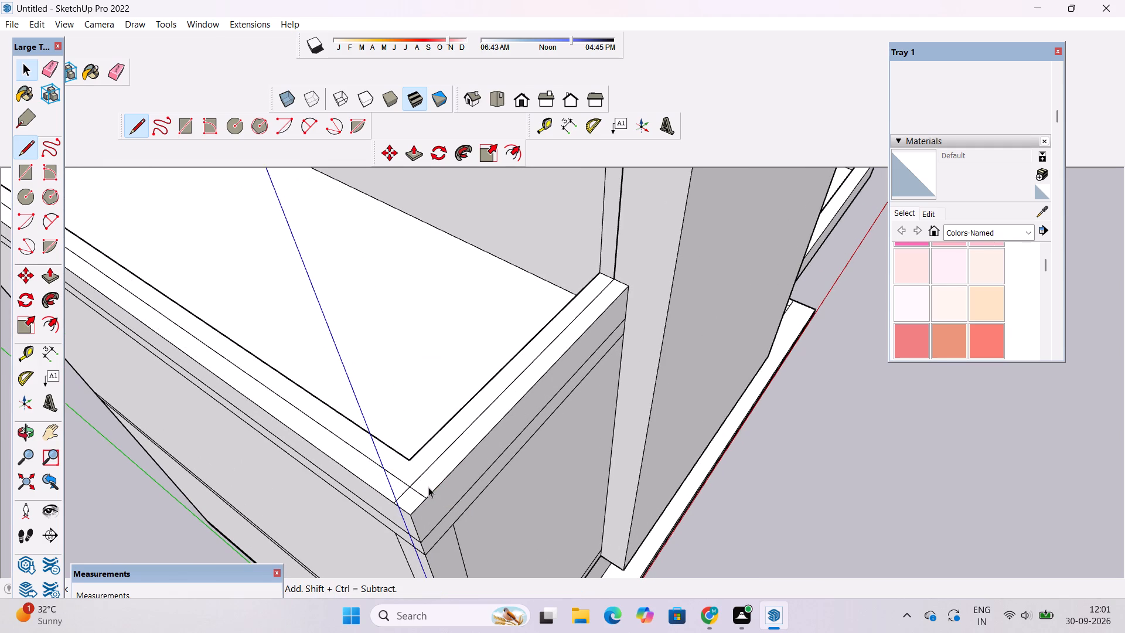
Draw an 8' vertical line up from the crossing of the two centre lines at the parapet's front outer corner.
{"action": "key", "text": "l"}
{"action": "left_click", "coordinate": [412, 487]}
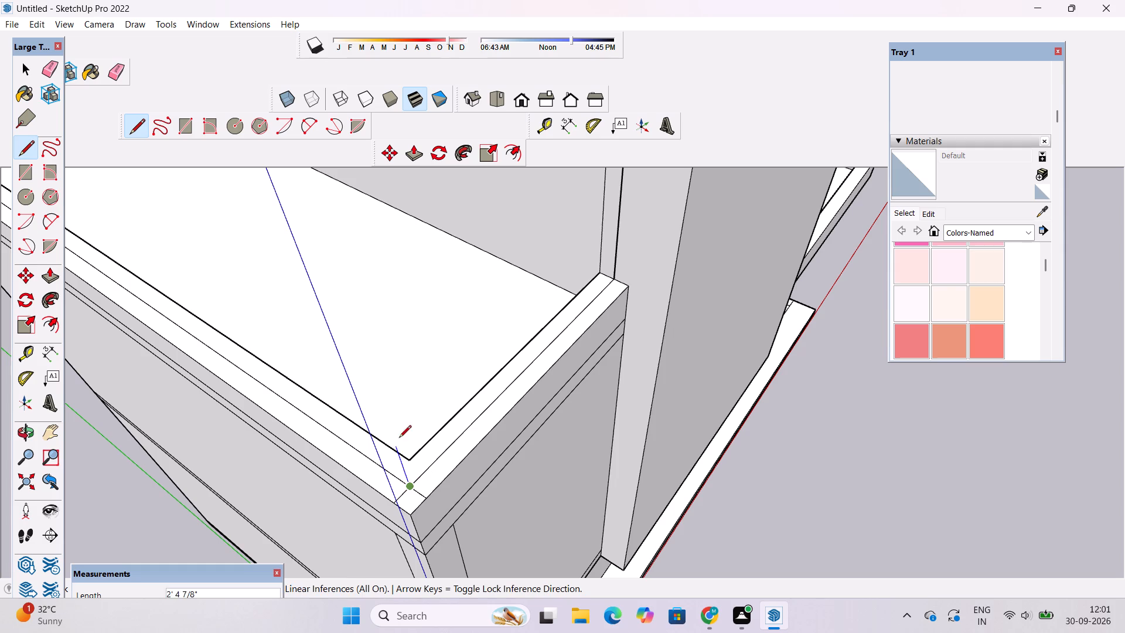
{"action": "type", "text": "8'"}
{"action": "key", "text": "Return"}
Join the tops of the two 8' vertical lines with a 12' 9" line and delete the enclosed face, keeping its edges.
{"action": "scroll", "coordinate": [438, 632], "scroll_direction": "down", "scroll_amount": 5}
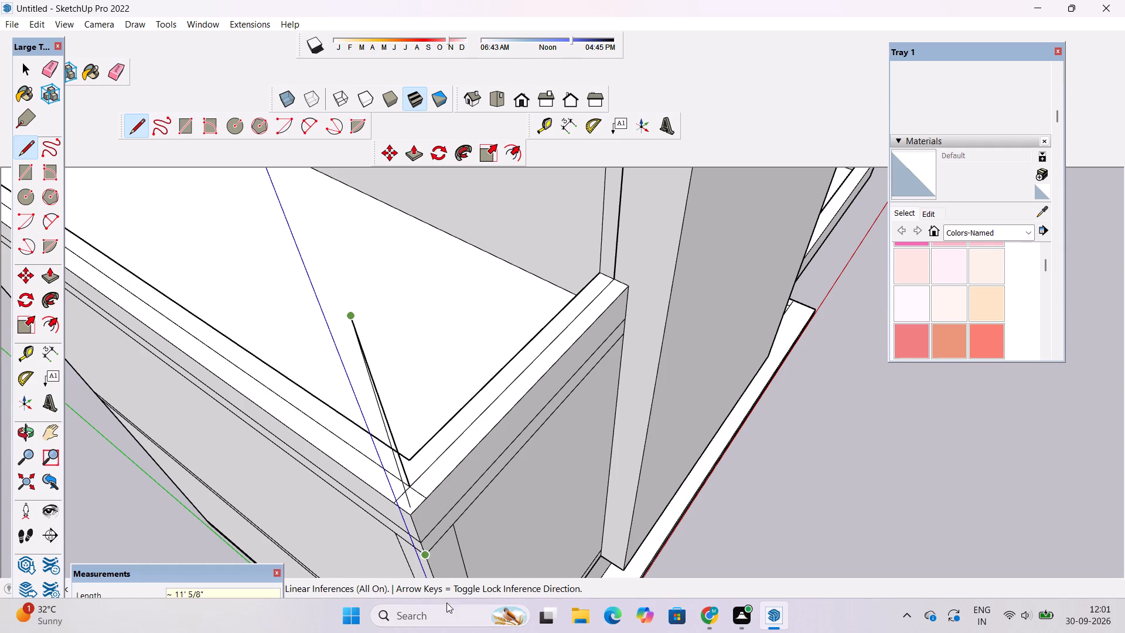
{"action": "scroll", "coordinate": [452, 528], "scroll_direction": "down", "scroll_amount": 4}
{"action": "scroll", "coordinate": [479, 425], "scroll_direction": "up", "scroll_amount": 6}
{"action": "scroll", "coordinate": [479, 425], "scroll_direction": "down", "scroll_amount": 6}
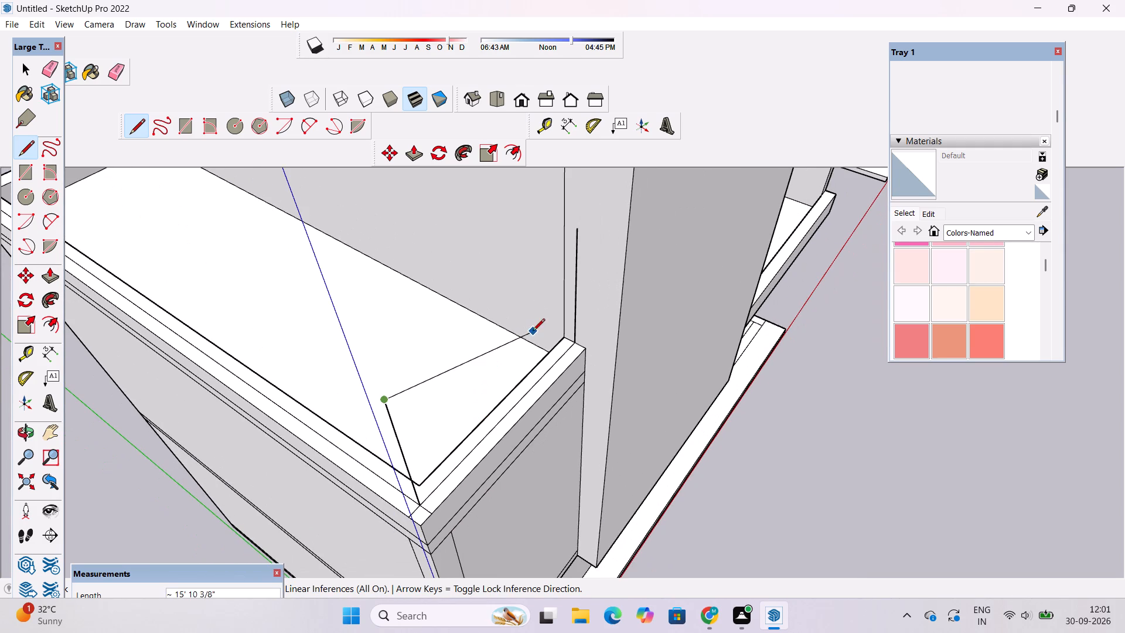
{"action": "left_click", "coordinate": [579, 229]}
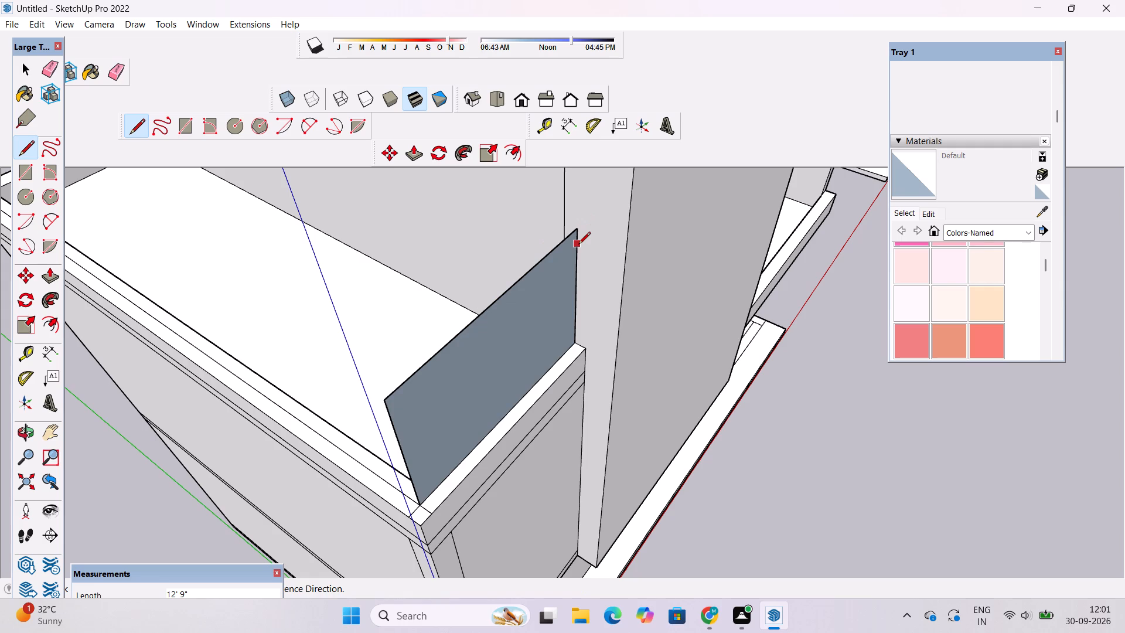
{"action": "key", "text": "space"}
{"action": "left_click", "coordinate": [515, 346]}
{"action": "key", "text": "Delete"}
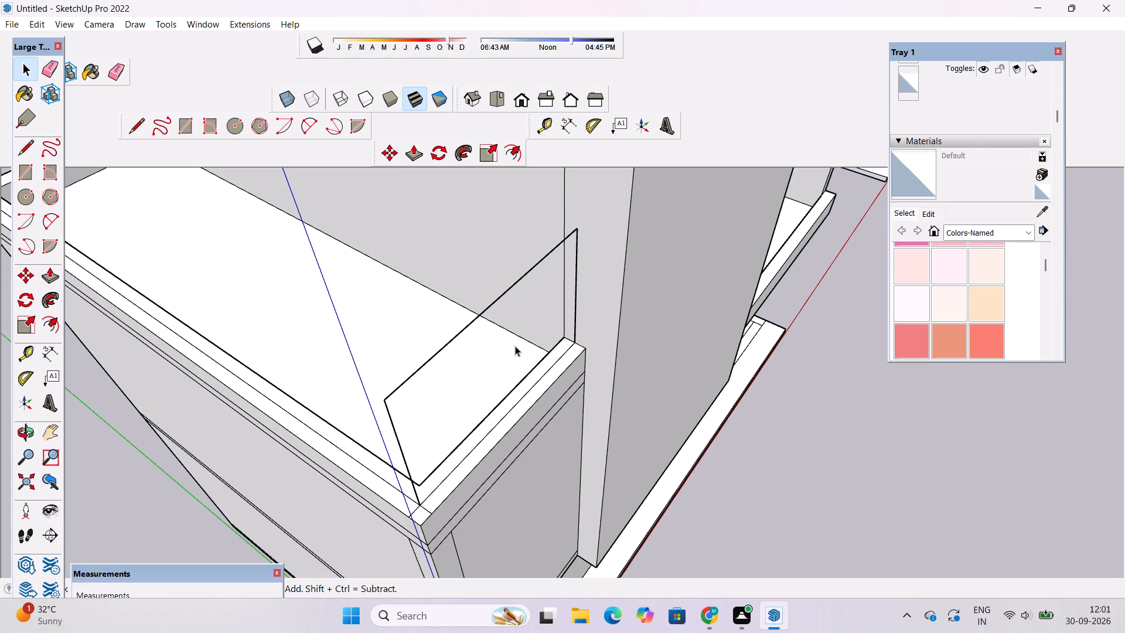
Draw a 3" radius circle on the tall wall at the wall-side vertical line's top end and delete the re-formed frame face.
{"action": "scroll", "coordinate": [514, 382], "scroll_direction": "down", "scroll_amount": 1}
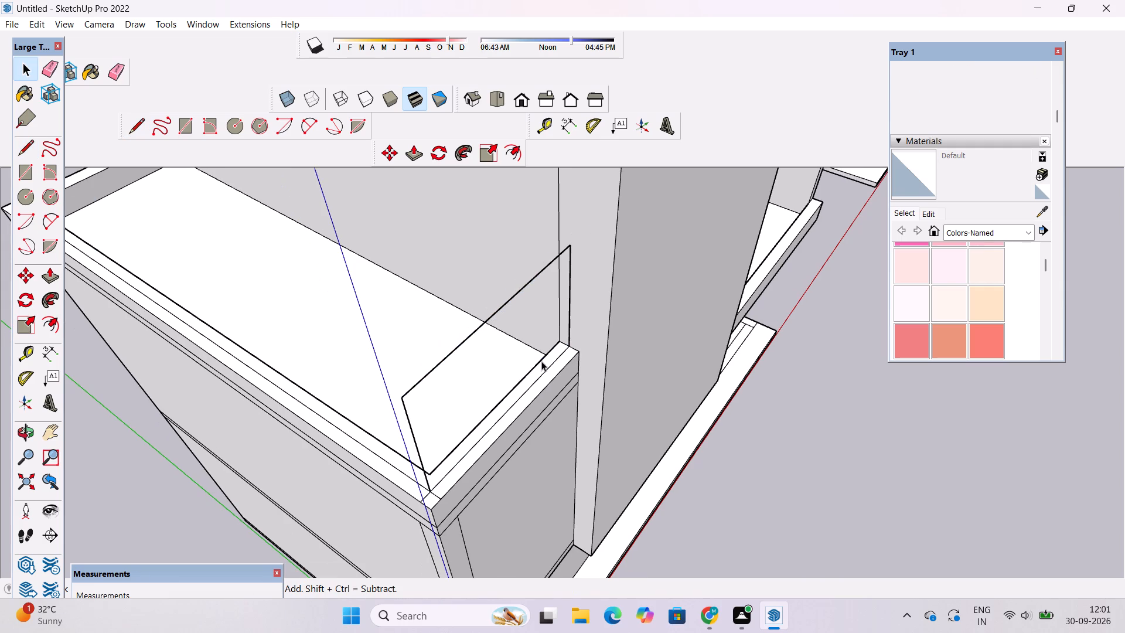
{"action": "key", "text": "c"}
{"action": "scroll", "coordinate": [575, 251], "scroll_direction": "up", "scroll_amount": 4}
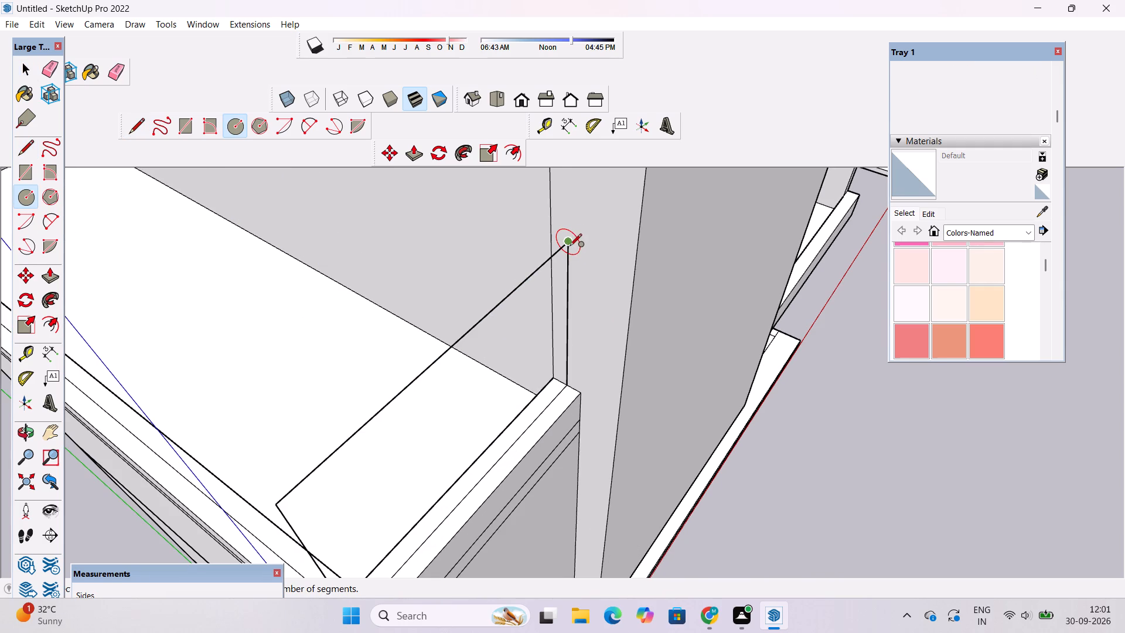
{"action": "left_click", "coordinate": [568, 242]}
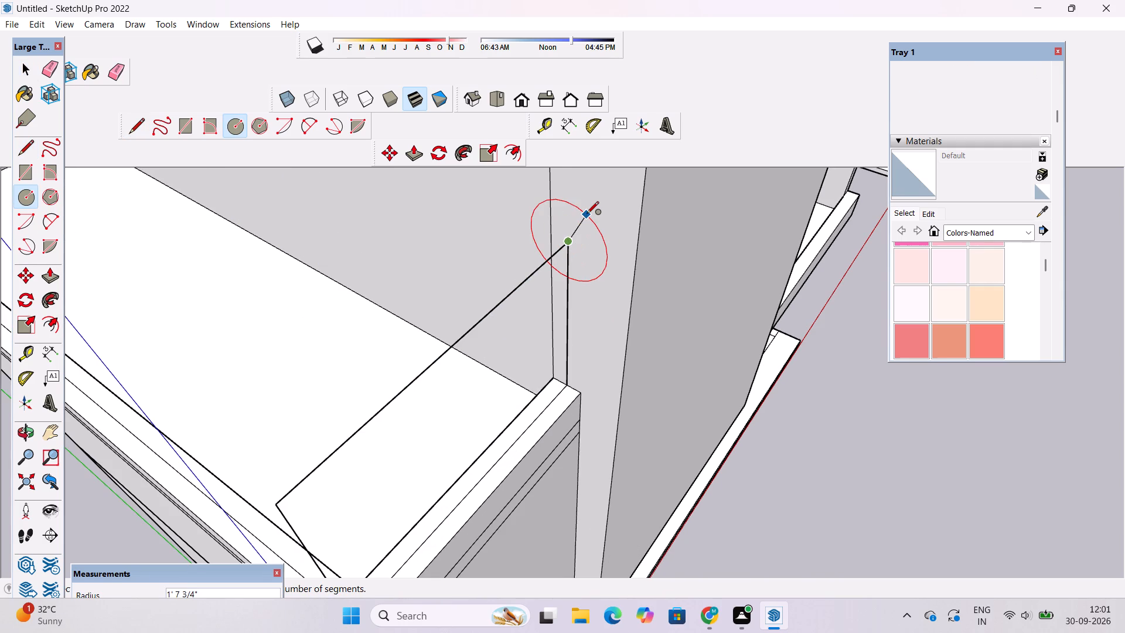
{"action": "type", "text": "3\""}
{"action": "key", "text": "Return"}
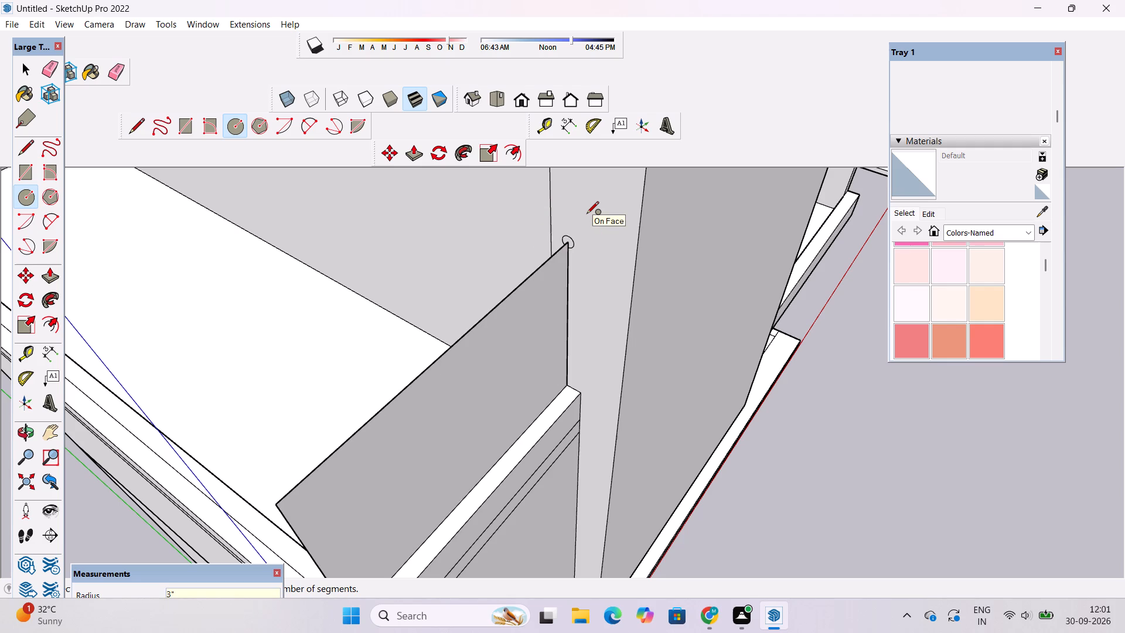
{"action": "key", "text": "space"}
{"action": "left_click", "coordinate": [484, 379]}
{"action": "key", "text": "Delete"}
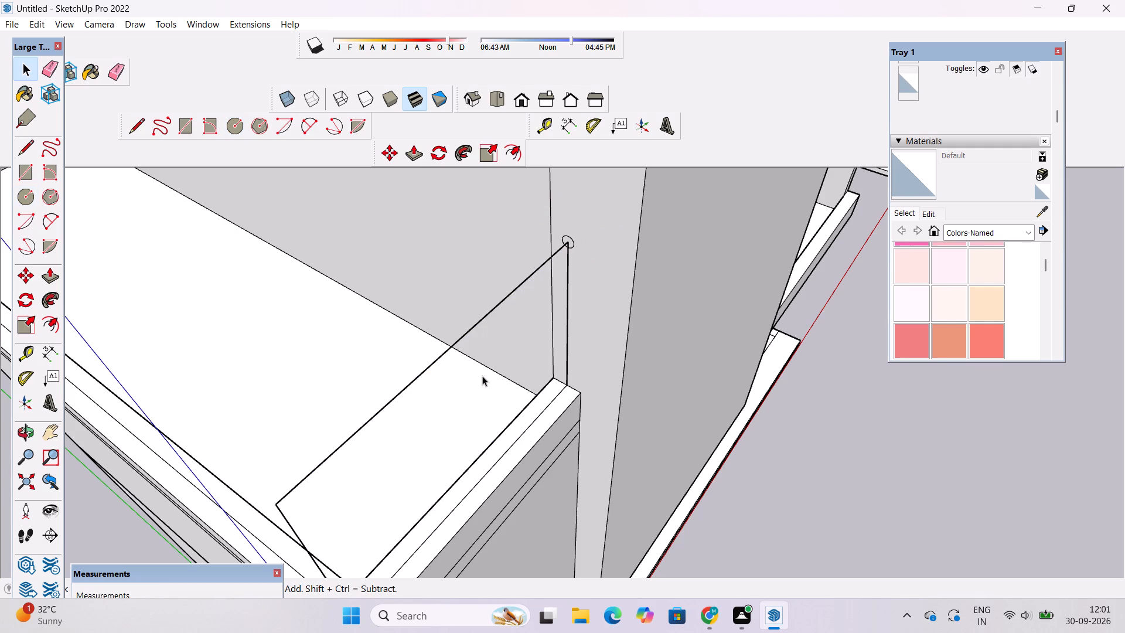
Examine the upright line frame and the centre lines on the narrow roof's front parapet from several angles.
{"action": "key", "text": "o"}
{"action": "left_click_drag", "start_coordinate": [526, 464], "coordinate": [498, 380]}
{"action": "scroll", "coordinate": [497, 380], "scroll_direction": "down", "scroll_amount": 4}
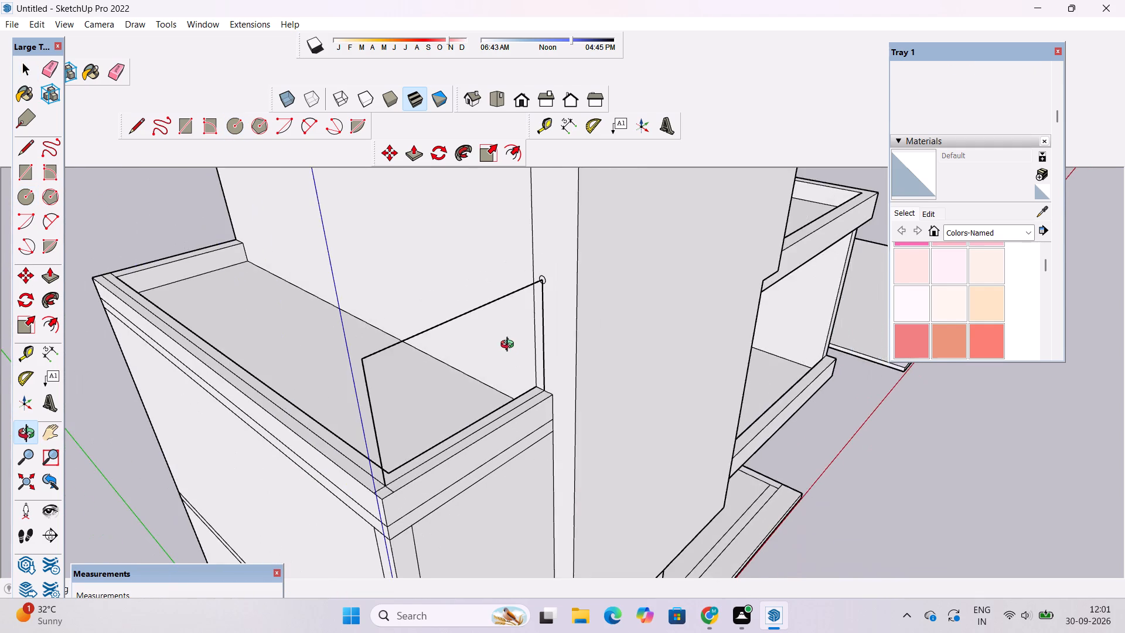
{"action": "scroll", "coordinate": [510, 346], "scroll_direction": "up", "scroll_amount": 3}
{"action": "left_click", "coordinate": [582, 360]}
{"action": "scroll", "coordinate": [370, 494], "scroll_direction": "up", "scroll_amount": 4}
{"action": "left_click_drag", "start_coordinate": [371, 494], "coordinate": [360, 477]}
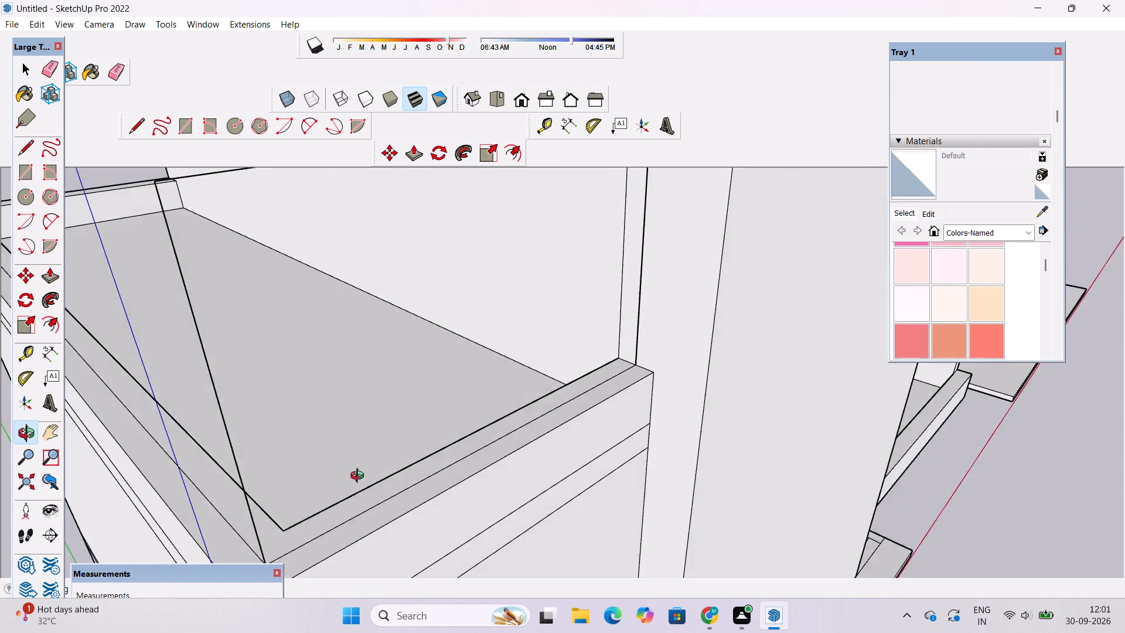
{"action": "left_click_drag", "start_coordinate": [360, 477], "coordinate": [392, 451]}
{"action": "scroll", "coordinate": [390, 443], "scroll_direction": "down", "scroll_amount": 3}
{"action": "left_click_drag", "start_coordinate": [386, 424], "coordinate": [394, 396], "text": "shift"}
{"action": "left_click_drag", "start_coordinate": [400, 411], "coordinate": [383, 431]}
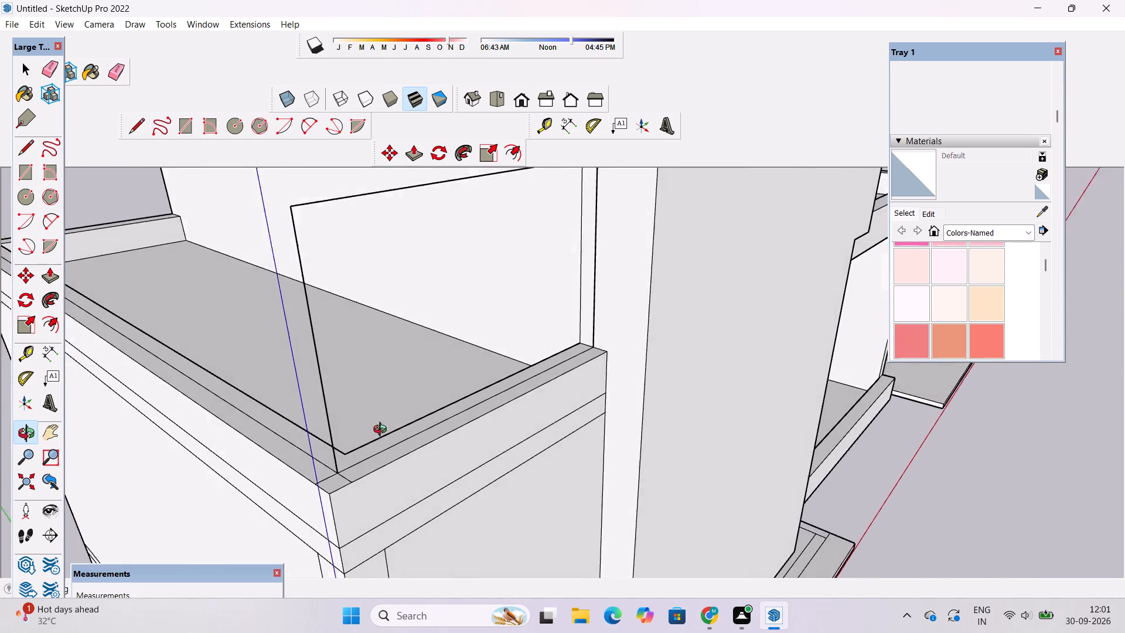
{"action": "left_click_drag", "start_coordinate": [383, 431], "coordinate": [381, 434]}
{"action": "scroll", "coordinate": [376, 437], "scroll_direction": "down", "scroll_amount": 5}
{"action": "left_click_drag", "start_coordinate": [369, 446], "coordinate": [352, 454]}
{"action": "left_click_drag", "start_coordinate": [343, 445], "coordinate": [364, 439], "text": "shift"}
{"action": "left_click_drag", "start_coordinate": [366, 443], "coordinate": [392, 432]}
{"action": "scroll", "coordinate": [392, 432], "scroll_direction": "up", "scroll_amount": 2}
{"action": "left_click_drag", "start_coordinate": [393, 432], "coordinate": [401, 438], "text": "shift"}
{"action": "key", "text": "l"}
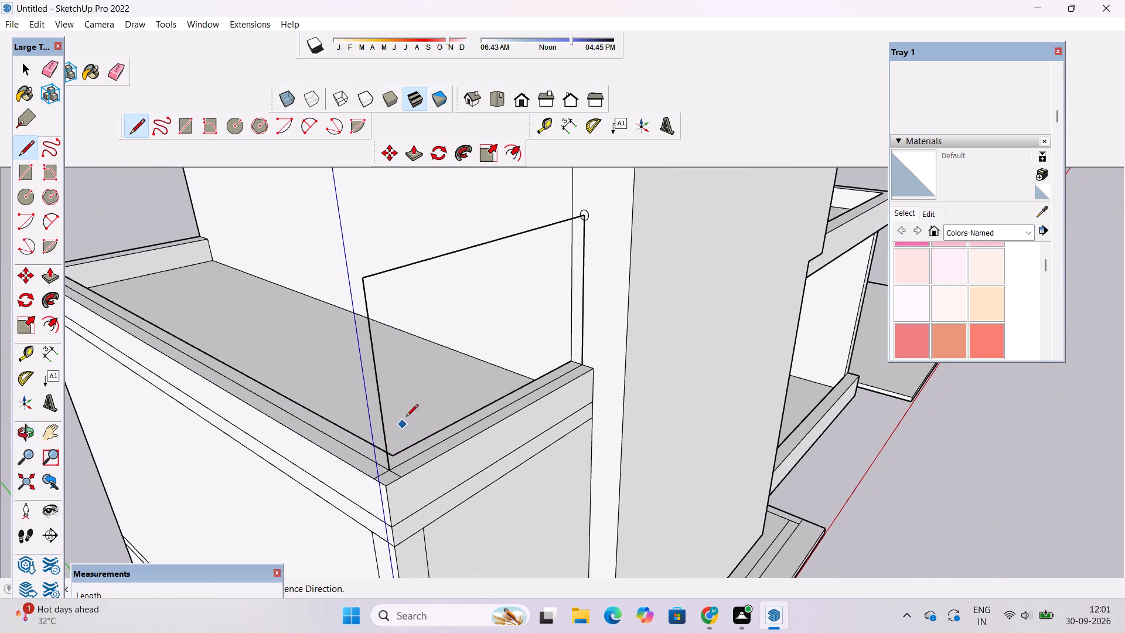
Draw a 12' 9" line across the lower part of the upright rectangular frame on the terrace parapet and delete both resulting faces.
{"action": "scroll", "coordinate": [393, 440], "scroll_direction": "up", "scroll_amount": 3}
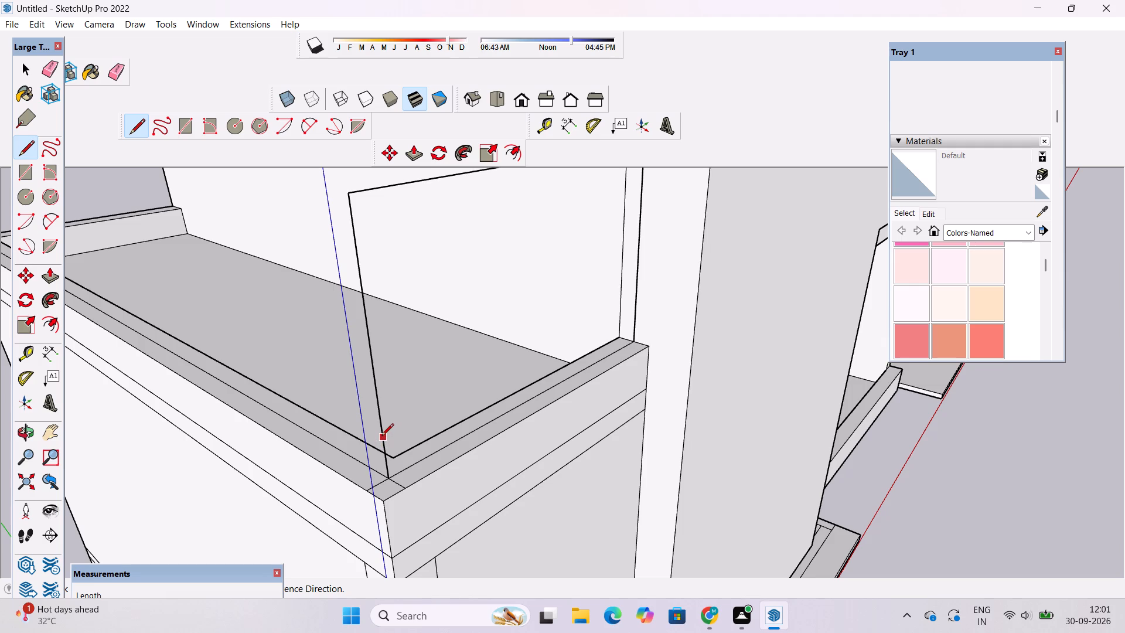
{"action": "left_click", "coordinate": [381, 437]}
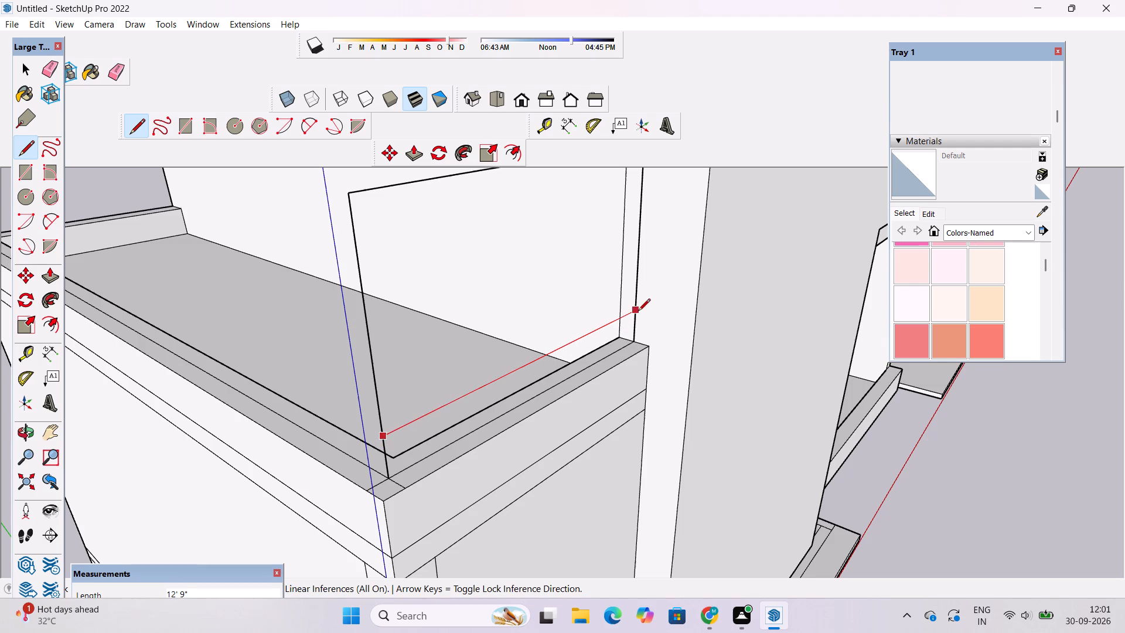
{"action": "left_click", "coordinate": [638, 309]}
{"action": "key", "text": "space"}
{"action": "left_click", "coordinate": [551, 310]}
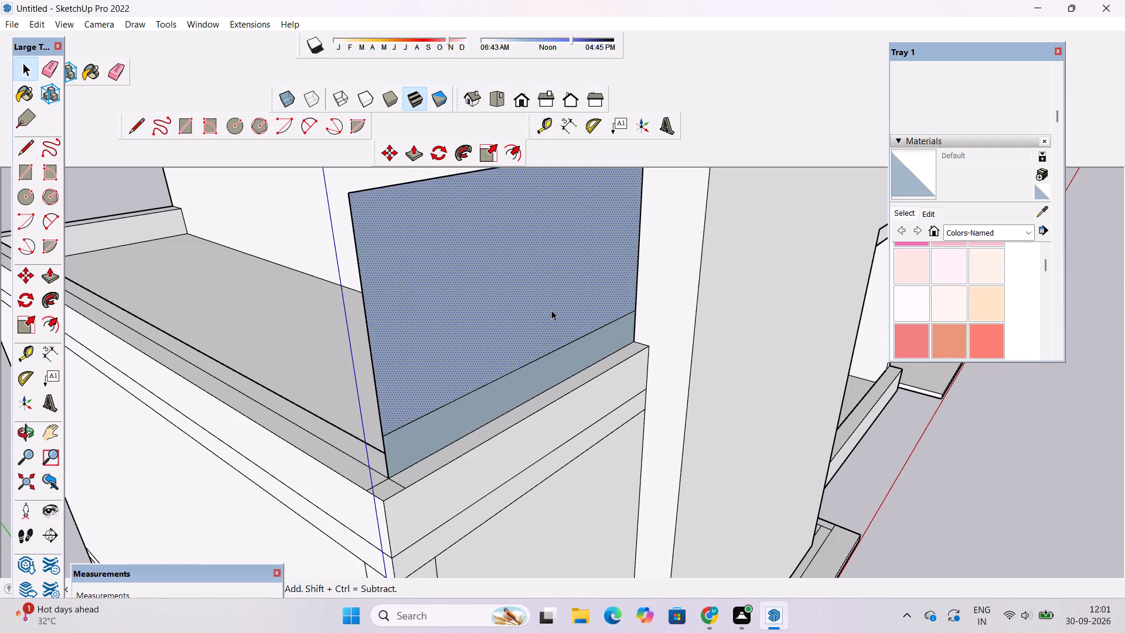
{"action": "key", "text": "Delete"}
{"action": "left_click", "coordinate": [533, 370]}
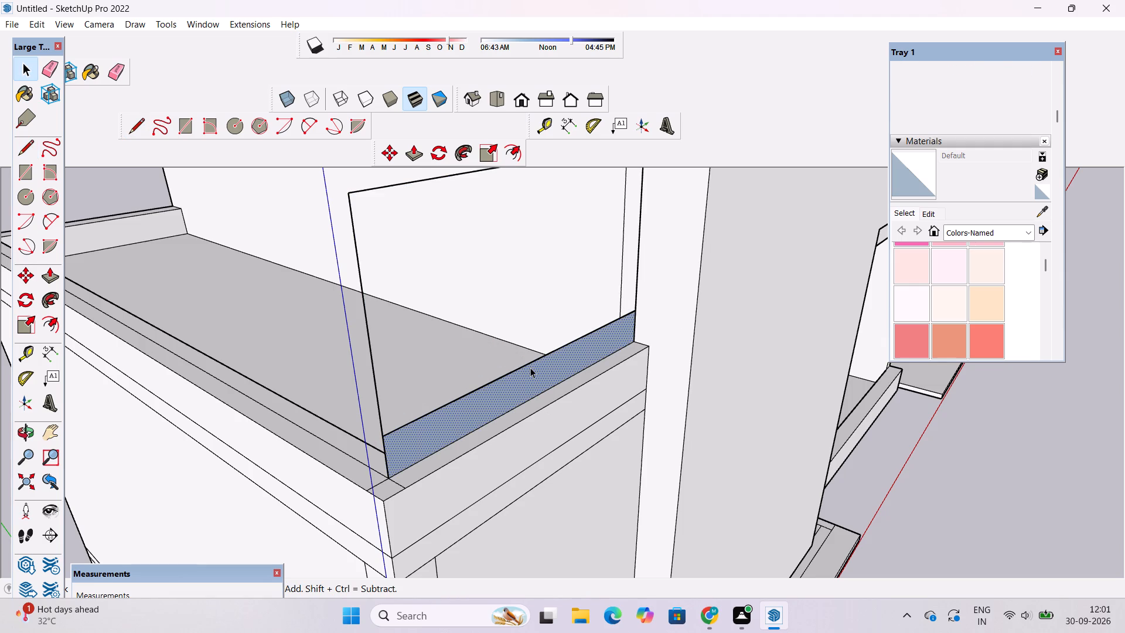
{"action": "key", "text": "Delete"}
Draw a second 12' 9" line across the frame, just above and parallel to the first, and delete both resulting faces.
{"action": "key", "text": "l"}
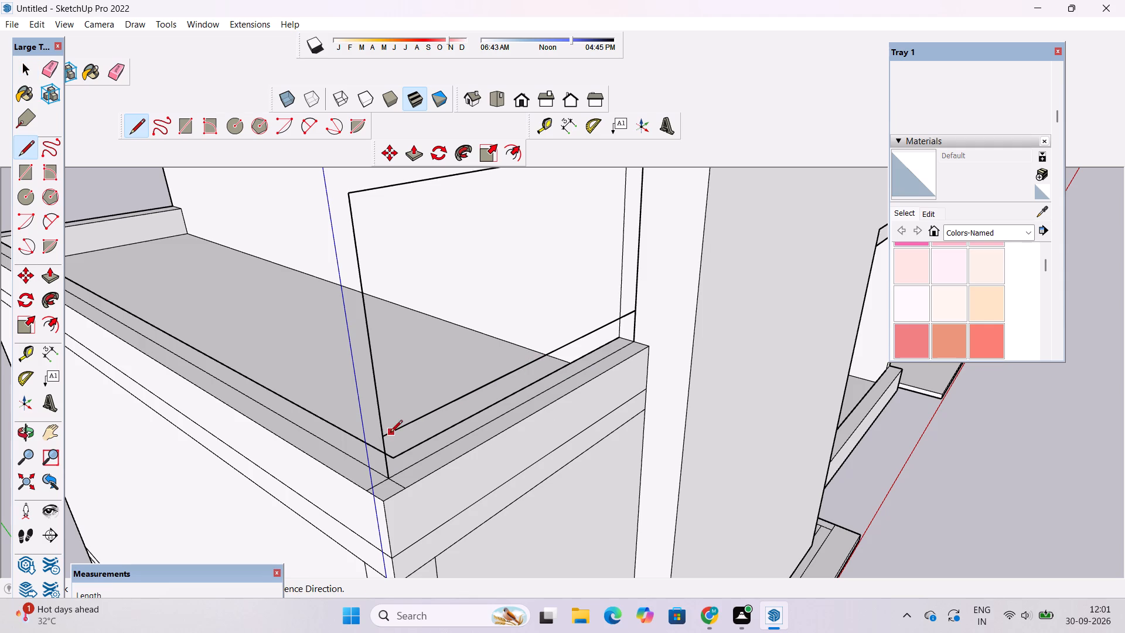
{"action": "scroll", "coordinate": [380, 432], "scroll_direction": "down", "scroll_amount": 17}
{"action": "scroll", "coordinate": [379, 430], "scroll_direction": "up", "scroll_amount": 2}
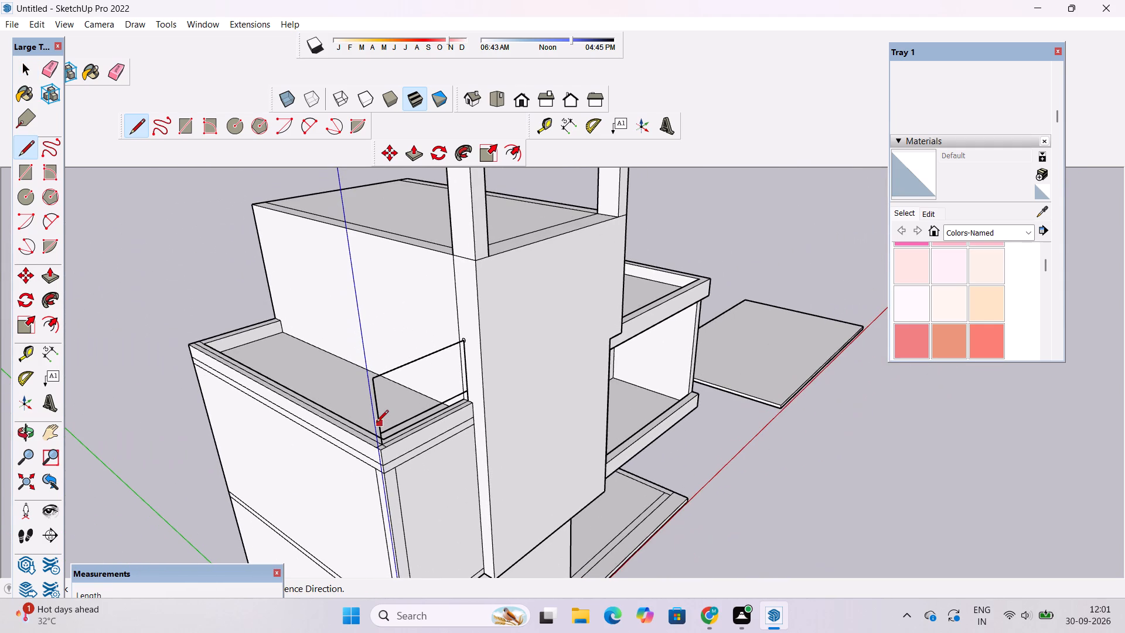
{"action": "key", "text": "o"}
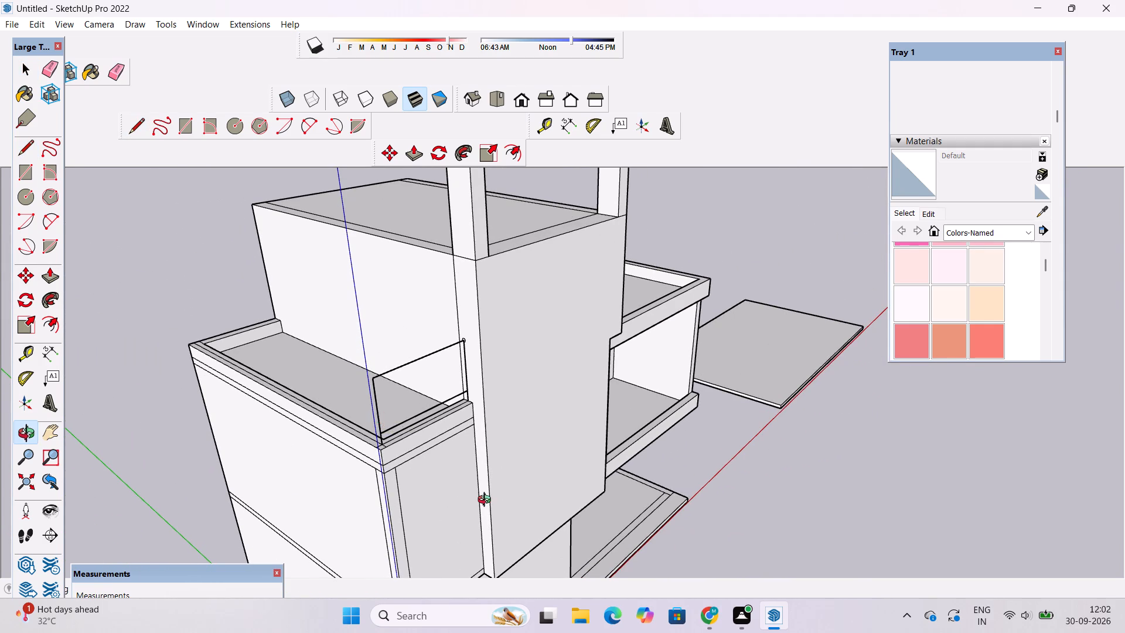
{"action": "left_click_drag", "start_coordinate": [486, 501], "coordinate": [435, 459]}
{"action": "scroll", "coordinate": [363, 447], "scroll_direction": "down", "scroll_amount": 5}
{"action": "left_click_drag", "start_coordinate": [343, 453], "coordinate": [314, 472]}
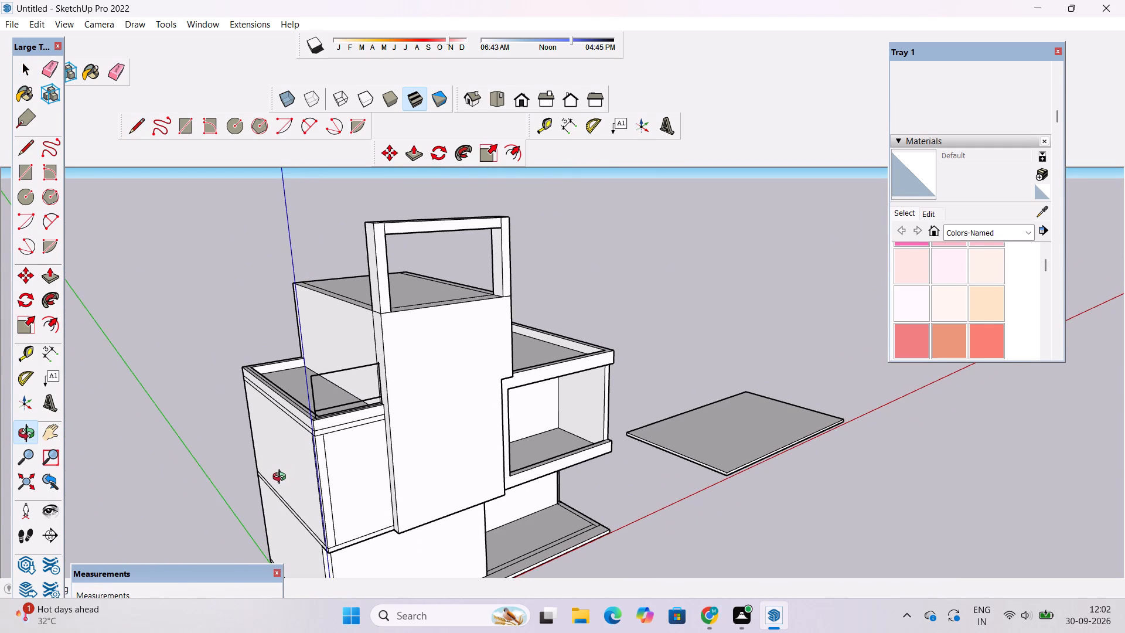
{"action": "left_click_drag", "start_coordinate": [279, 490], "coordinate": [312, 474], "text": "shift"}
{"action": "scroll", "coordinate": [342, 447], "scroll_direction": "up", "scroll_amount": 3}
{"action": "scroll", "coordinate": [398, 350], "scroll_direction": "up", "scroll_amount": 4}
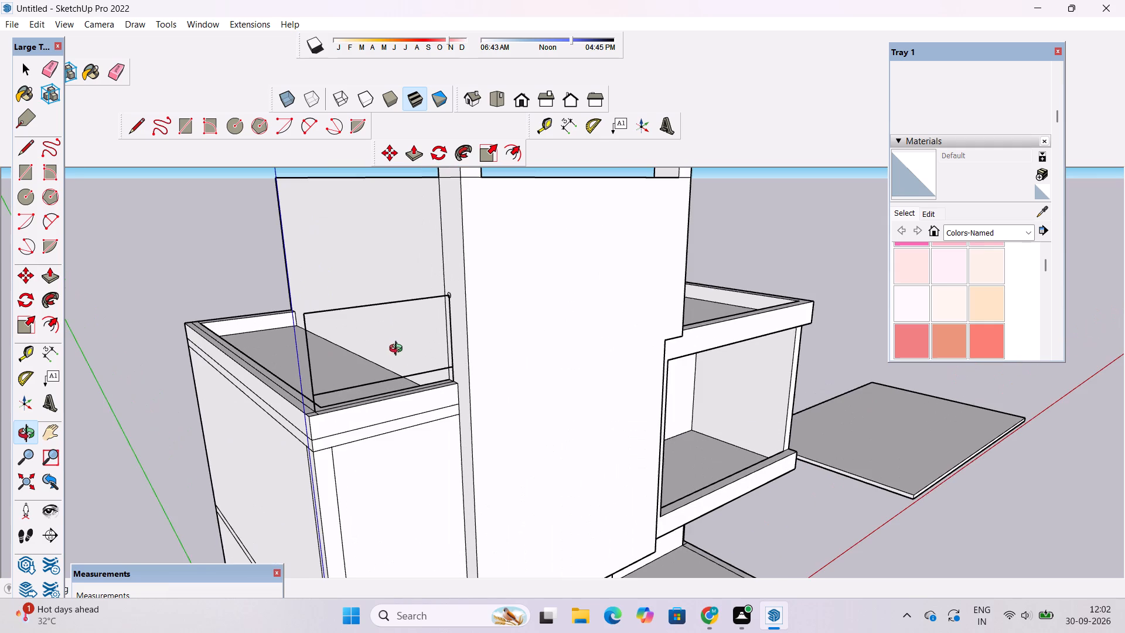
{"action": "left_click_drag", "start_coordinate": [489, 365], "coordinate": [457, 376]}
{"action": "left_click_drag", "start_coordinate": [455, 378], "coordinate": [478, 389], "text": "shift"}
{"action": "scroll", "coordinate": [478, 391], "scroll_direction": "down", "scroll_amount": 5}
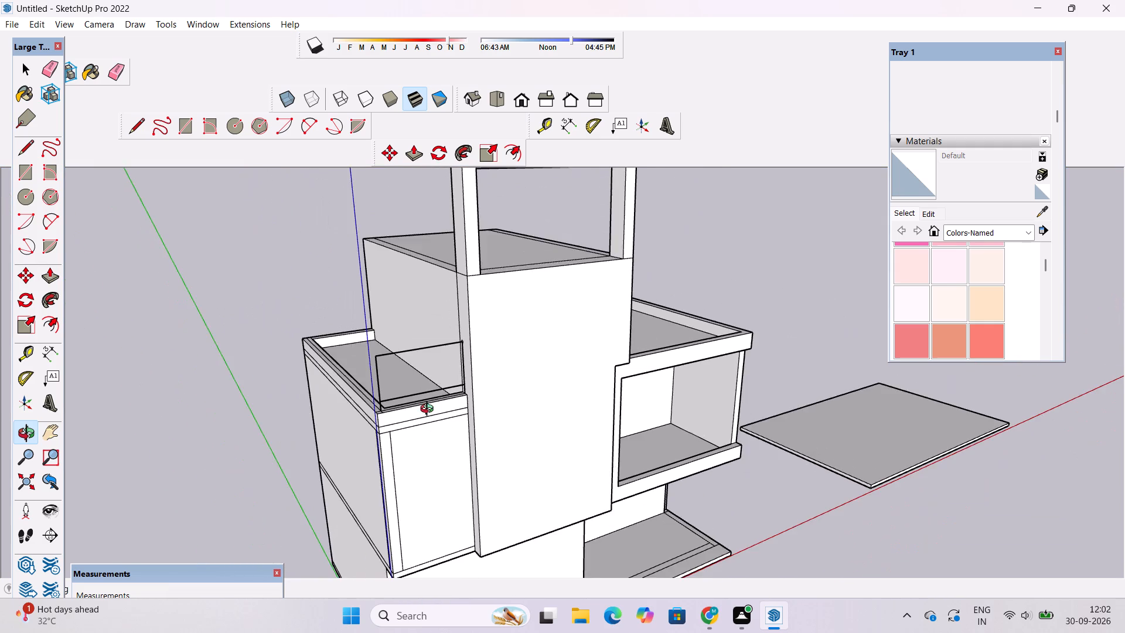
{"action": "left_click_drag", "start_coordinate": [416, 431], "coordinate": [398, 461]}
{"action": "scroll", "coordinate": [379, 417], "scroll_direction": "up", "scroll_amount": 5}
{"action": "left_click_drag", "start_coordinate": [379, 416], "coordinate": [411, 453], "text": "shift"}
{"action": "left_click_drag", "start_coordinate": [411, 457], "coordinate": [394, 412]}
{"action": "scroll", "coordinate": [394, 411], "scroll_direction": "up", "scroll_amount": 1}
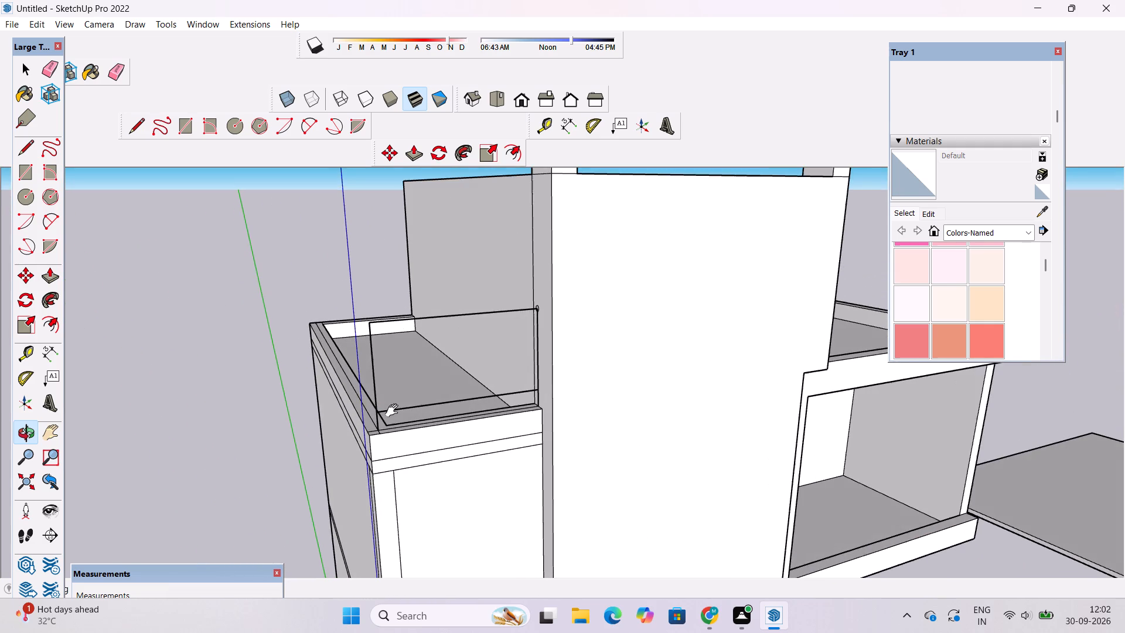
{"action": "left_click_drag", "start_coordinate": [396, 411], "coordinate": [407, 395], "text": "shift"}
{"action": "key", "text": "l"}
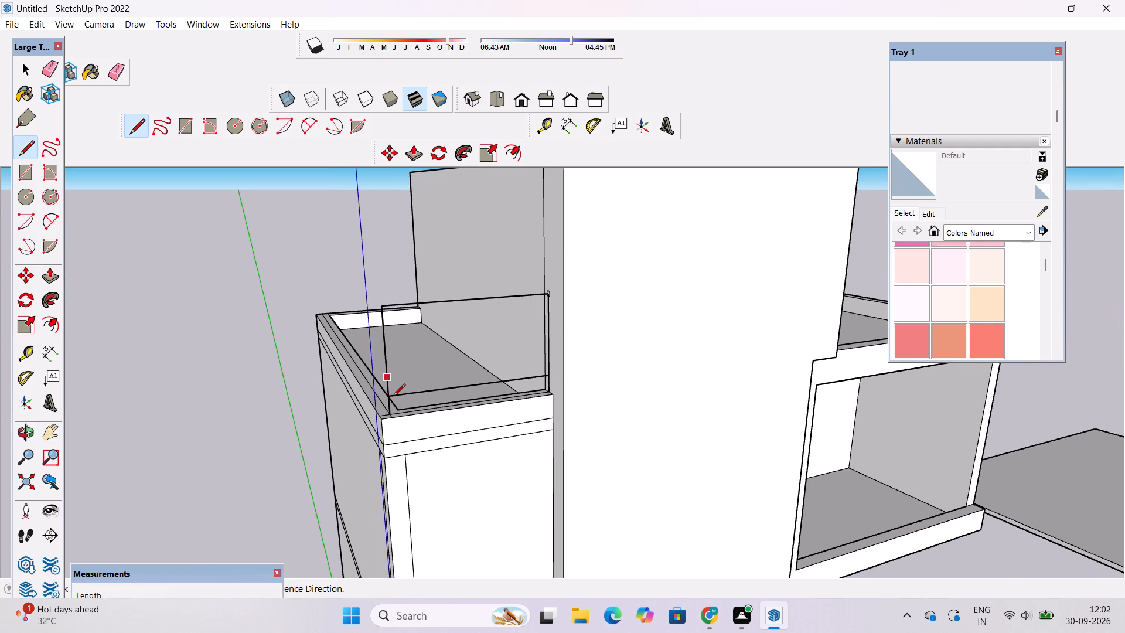
{"action": "scroll", "coordinate": [389, 376], "scroll_direction": "up", "scroll_amount": 4}
{"action": "left_click", "coordinate": [386, 377]}
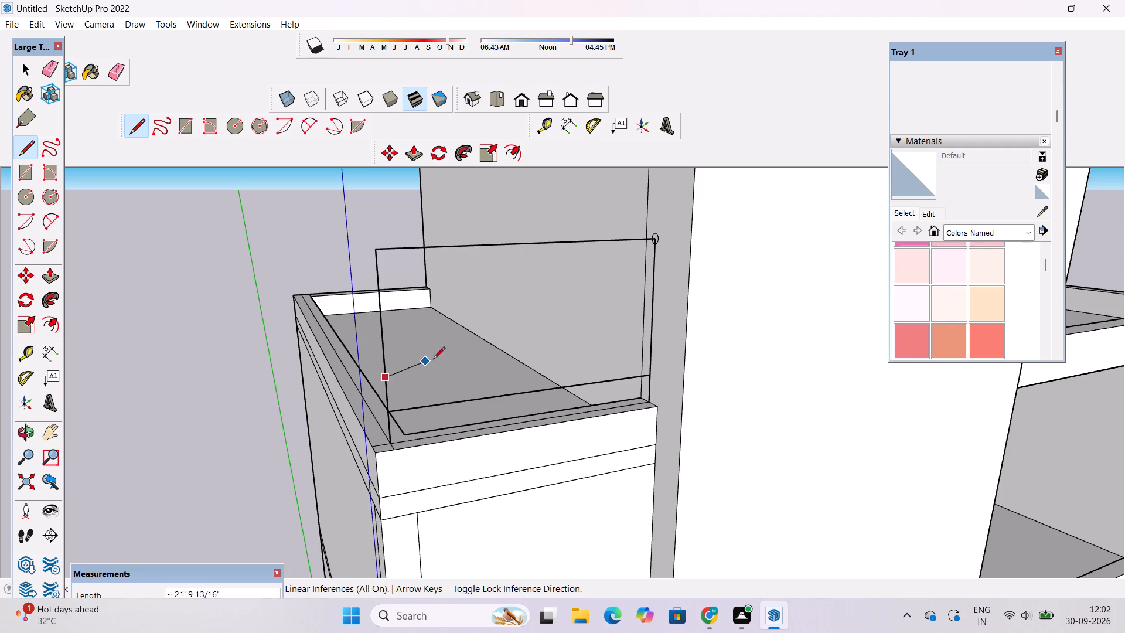
{"action": "left_click", "coordinate": [652, 342]}
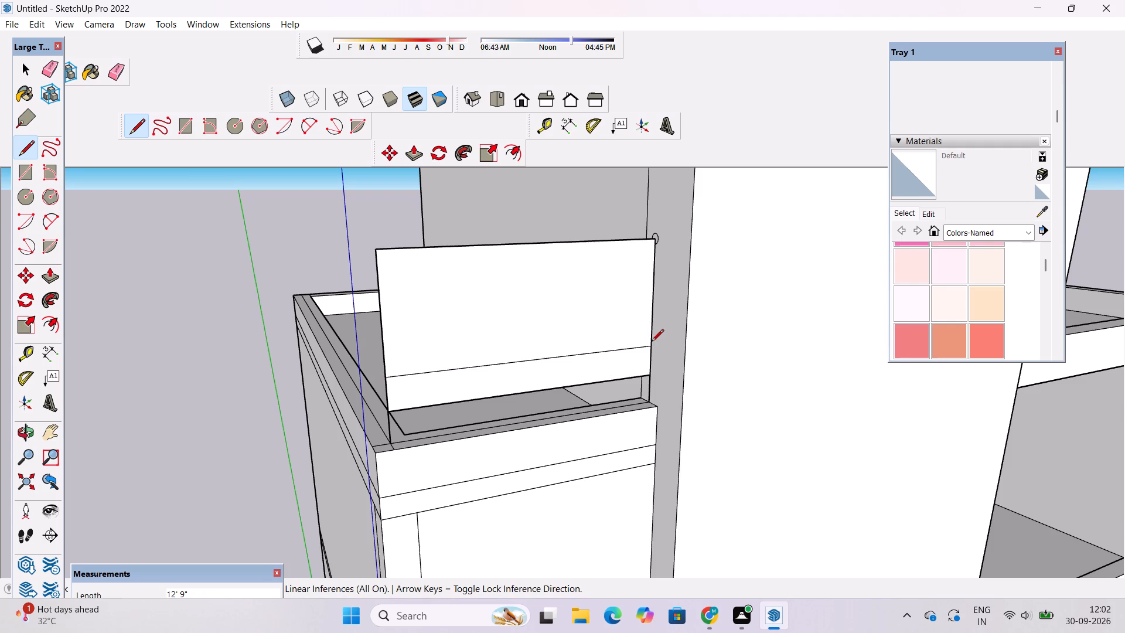
{"action": "key", "text": "space"}
{"action": "left_click", "coordinate": [538, 315]}
{"action": "key", "text": "Delete"}
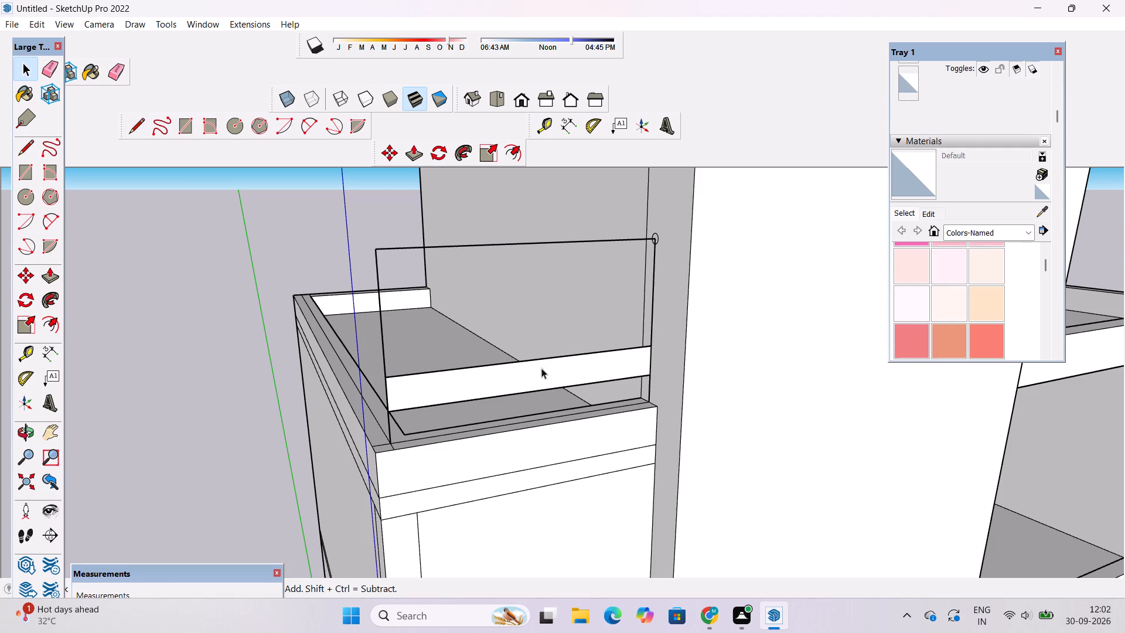
{"action": "left_click", "coordinate": [548, 372]}
{"action": "key", "text": "Delete"}
Draw a third 12' 9" line across the frame above the second one and delete both resulting faces.
{"action": "key", "text": "l"}
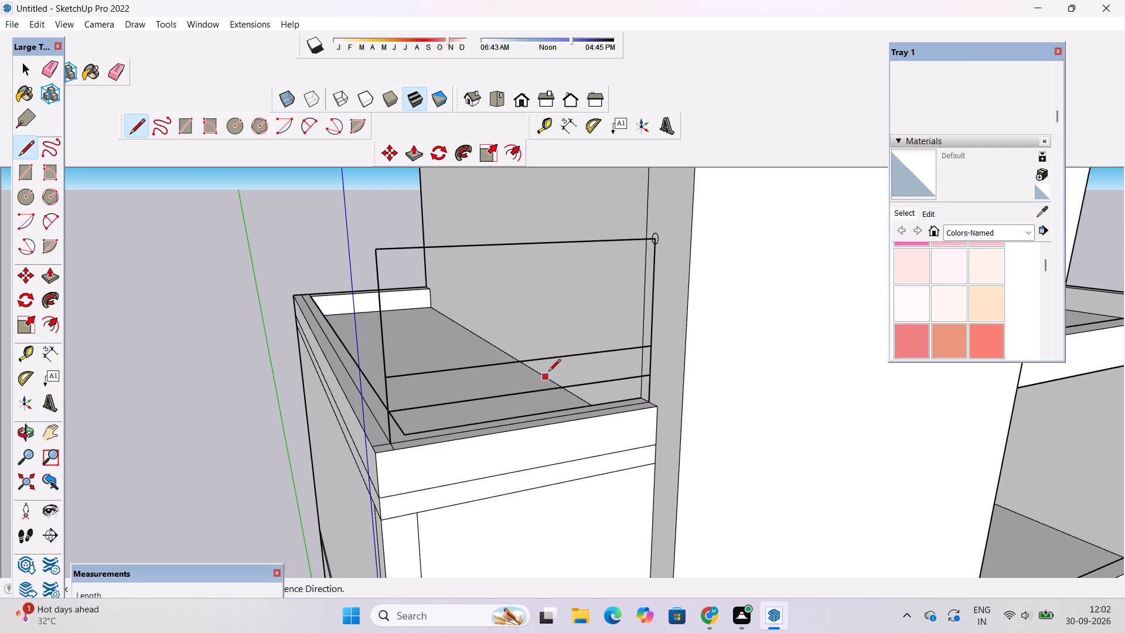
{"action": "left_click", "coordinate": [384, 343]}
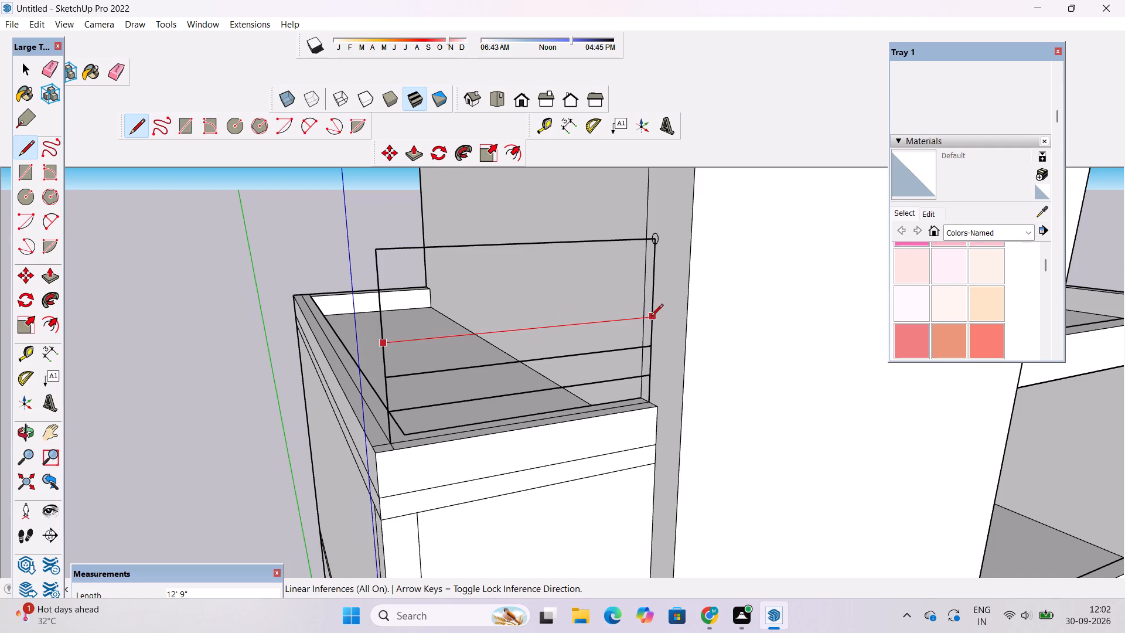
{"action": "left_click", "coordinate": [651, 317]}
{"action": "scroll", "coordinate": [651, 317], "scroll_direction": "up", "scroll_amount": 4}
{"action": "key", "text": "space"}
{"action": "left_click", "coordinate": [587, 286]}
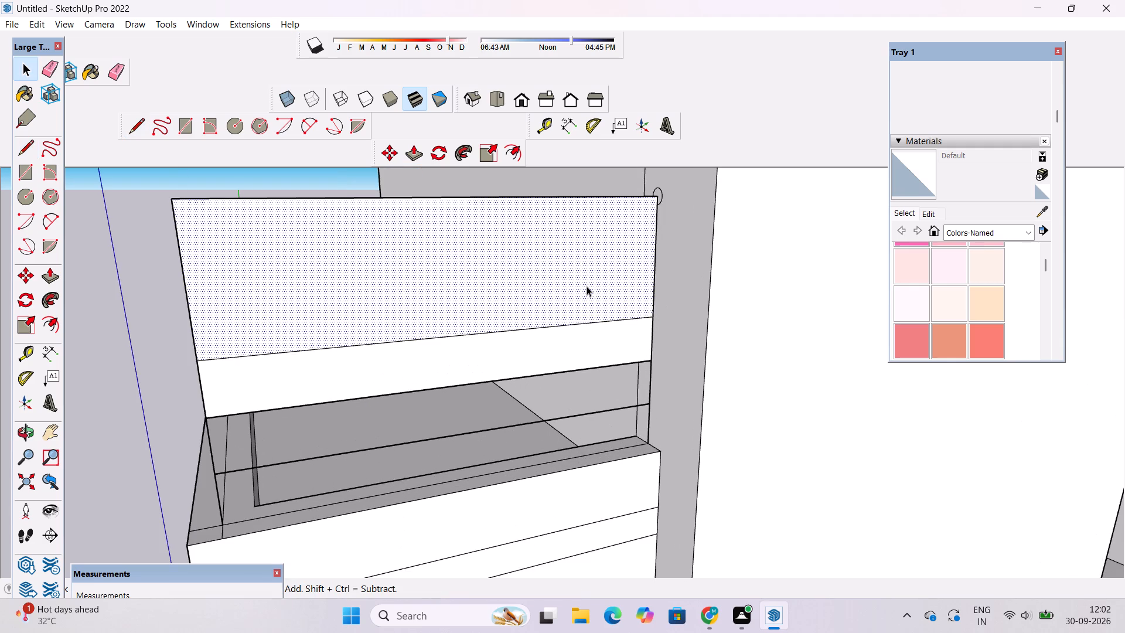
{"action": "key", "text": "Delete"}
{"action": "left_click", "coordinate": [585, 345]}
{"action": "key", "text": "Delete"}
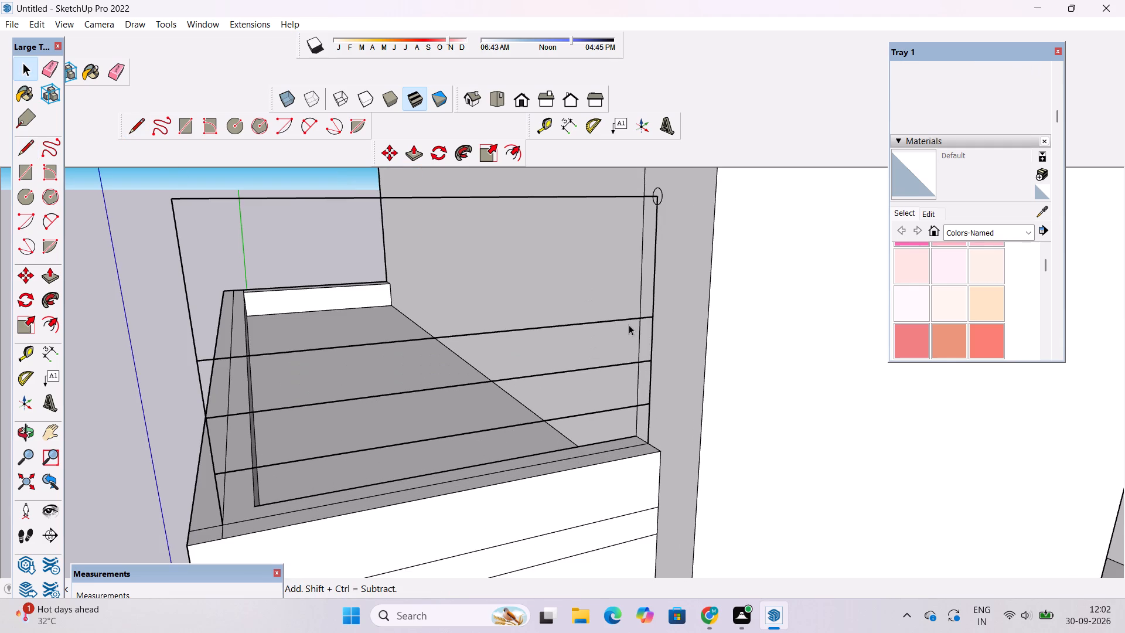
Draw two more evenly spaced 12' 9" lines across the open upper part of the frame.
{"action": "key", "text": "l"}
{"action": "scroll", "coordinate": [629, 325], "scroll_direction": "down", "scroll_amount": 5}
{"action": "scroll", "coordinate": [383, 339], "scroll_direction": "up", "scroll_amount": 3}
{"action": "scroll", "coordinate": [383, 362], "scroll_direction": "down", "scroll_amount": 4}
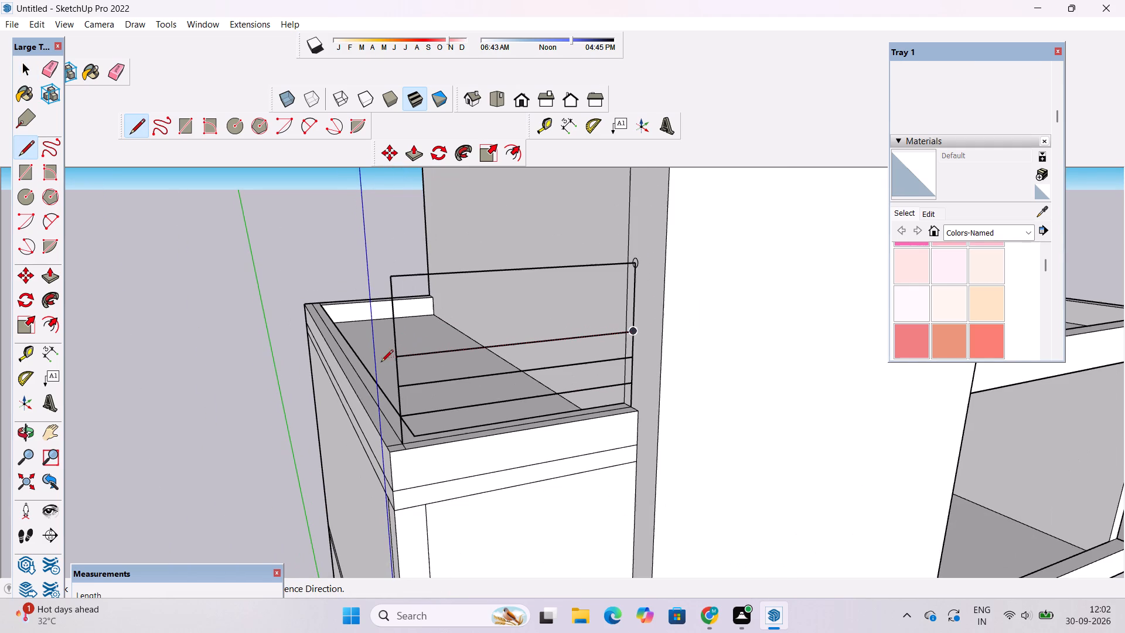
{"action": "left_click", "coordinate": [393, 304]}
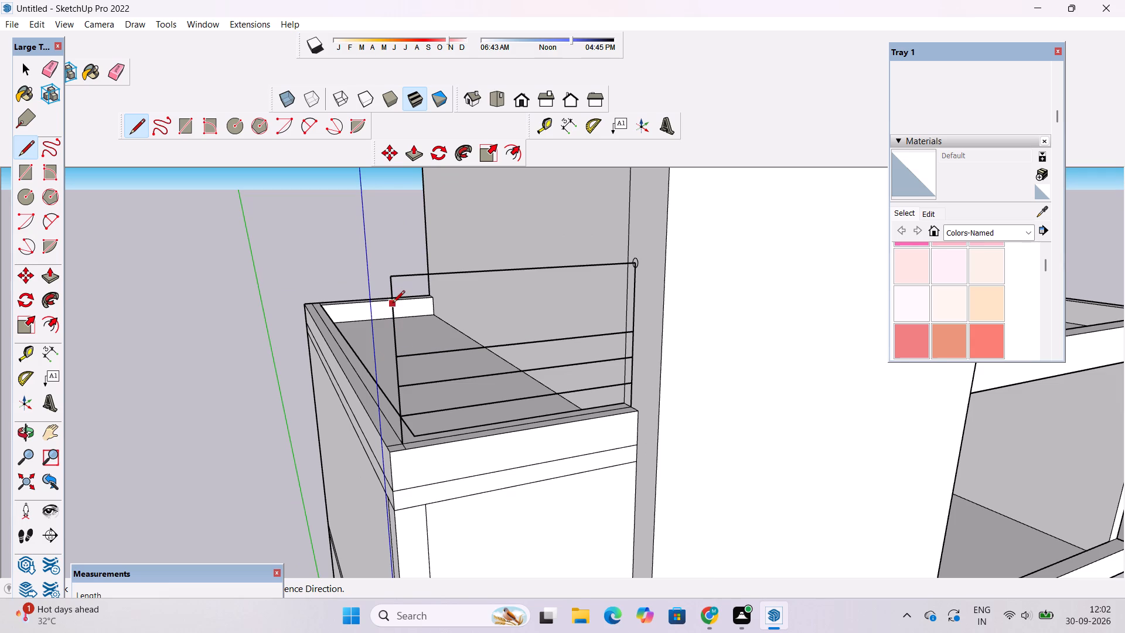
{"action": "left_click", "coordinate": [634, 288]}
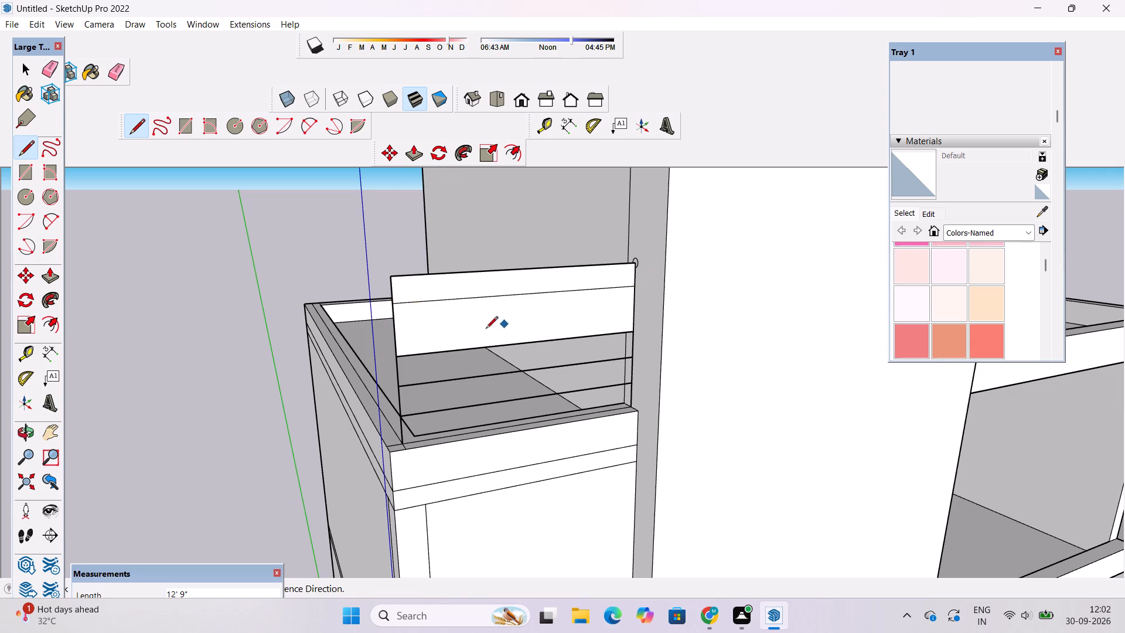
{"action": "left_click", "coordinate": [394, 328]}
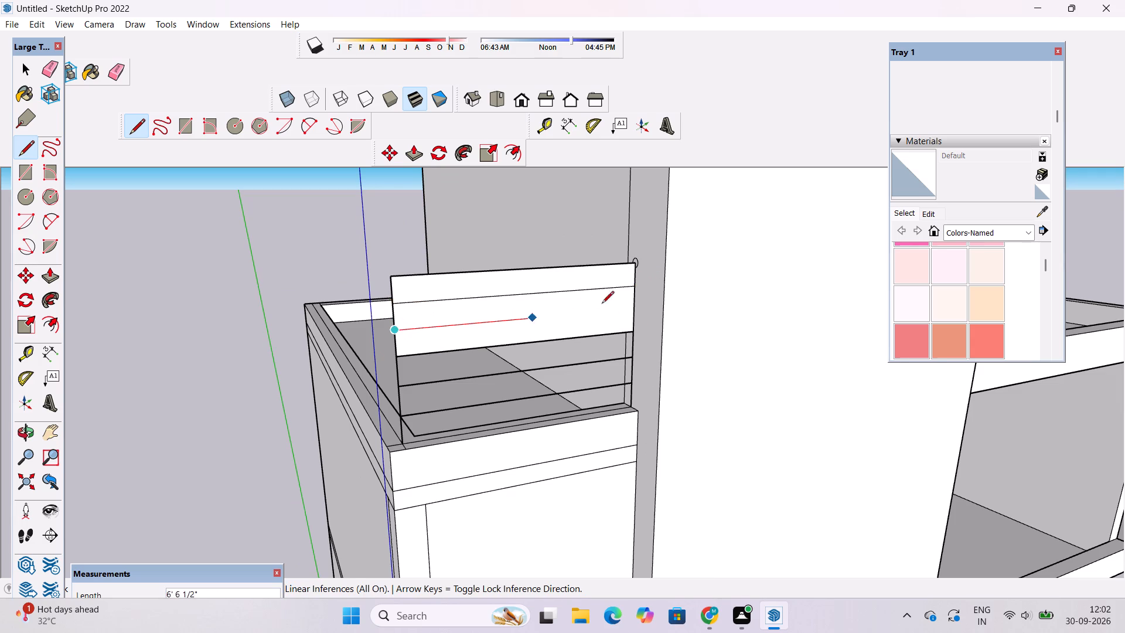
{"action": "left_click", "coordinate": [635, 307]}
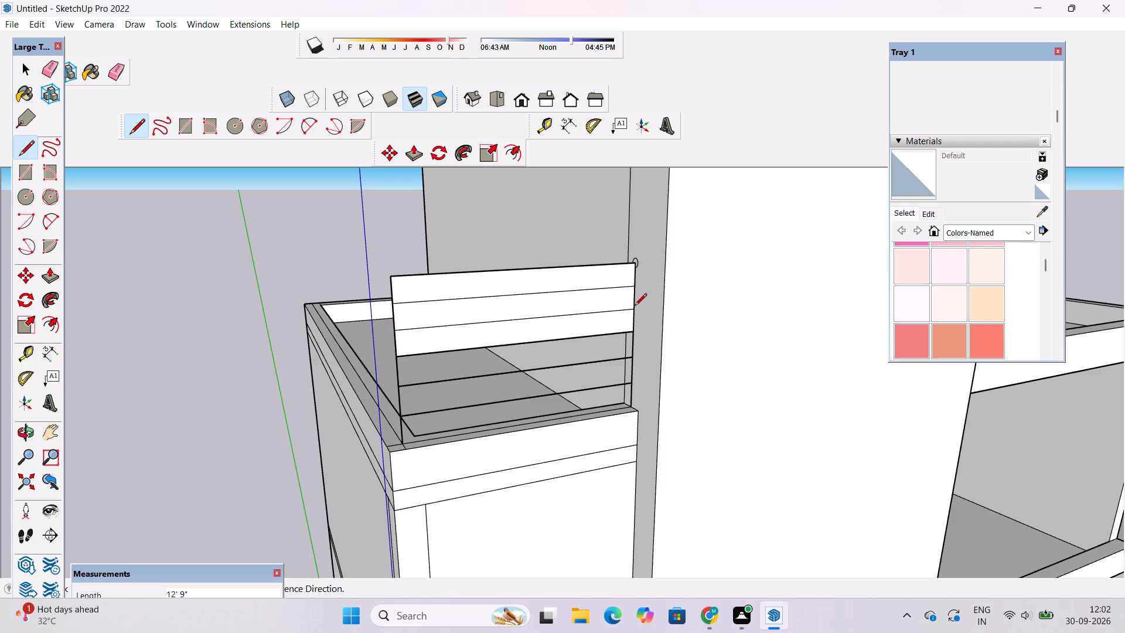
Delete the three faces between the upper lines, leaving only the railing's edges.
{"action": "key", "text": "space"}
{"action": "left_click", "coordinate": [588, 277]}
{"action": "key", "text": "Delete"}
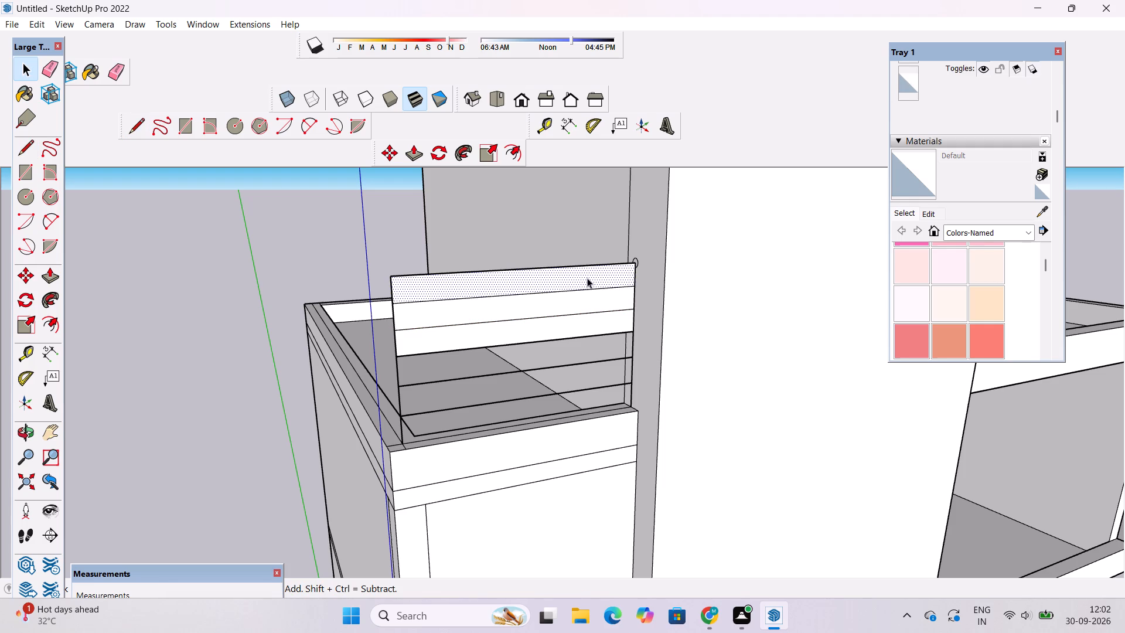
{"action": "left_click", "coordinate": [599, 300]}
{"action": "key", "text": "Delete"}
{"action": "left_click", "coordinate": [596, 322]}
{"action": "key", "text": "Delete"}
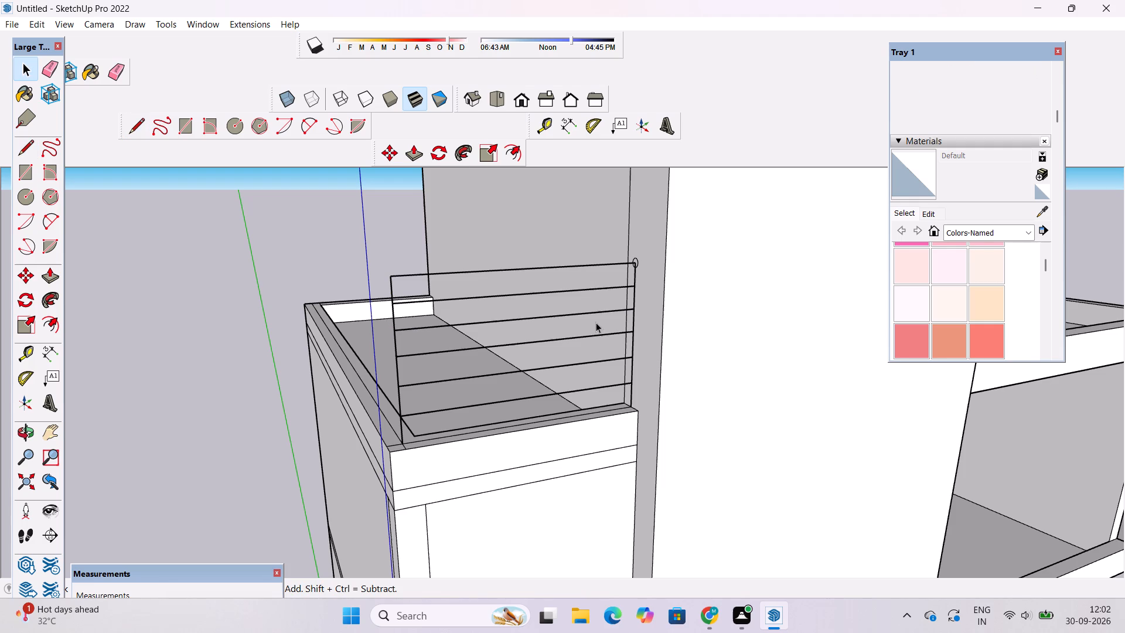
Examine the railing lines and the terrace parapet from several sides.
{"action": "key", "text": "o"}
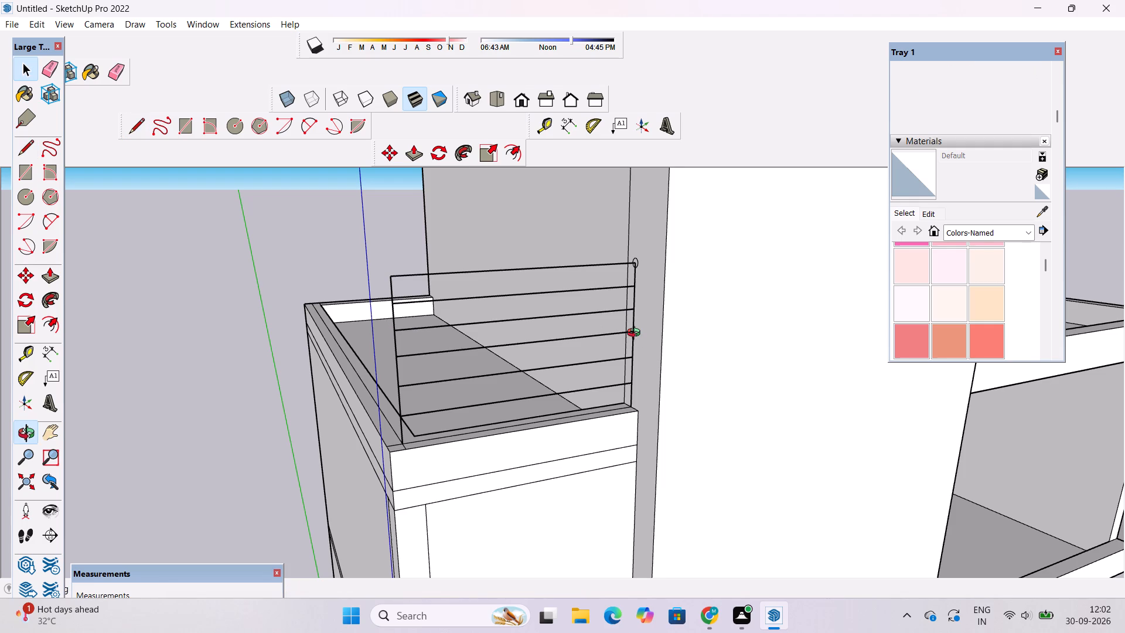
{"action": "scroll", "coordinate": [636, 334], "scroll_direction": "down", "scroll_amount": 6}
{"action": "scroll", "coordinate": [587, 349], "scroll_direction": "up", "scroll_amount": 5}
{"action": "left_click_drag", "start_coordinate": [416, 373], "coordinate": [601, 347]}
{"action": "scroll", "coordinate": [680, 332], "scroll_direction": "down", "scroll_amount": 7}
{"action": "left_click_drag", "start_coordinate": [778, 312], "coordinate": [710, 330]}
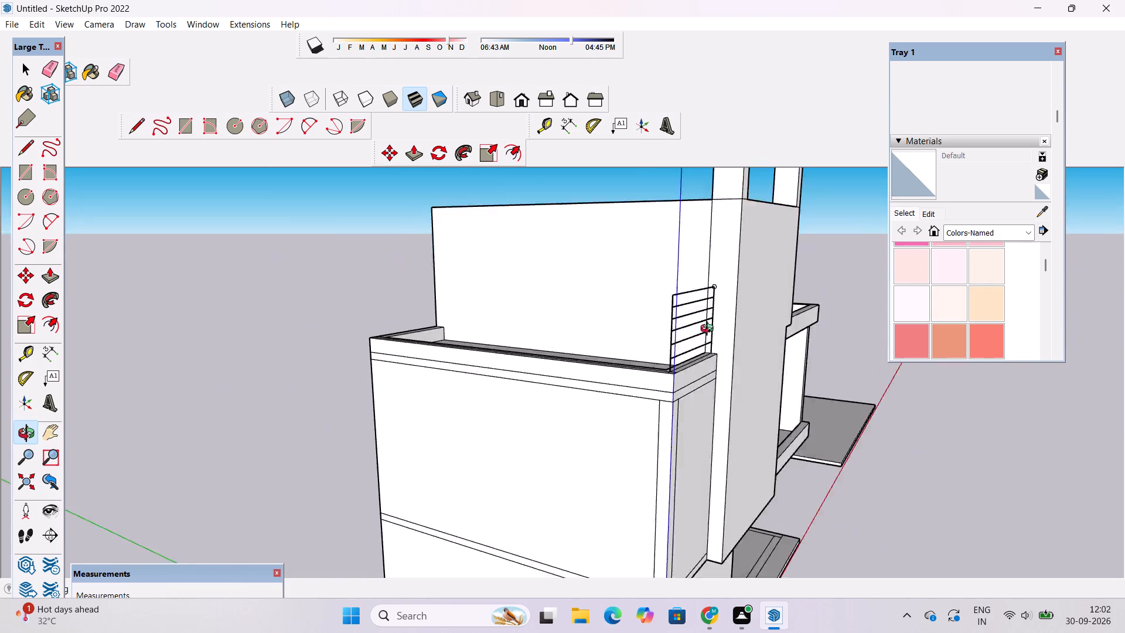
{"action": "left_click_drag", "start_coordinate": [710, 330], "coordinate": [447, 373]}
{"action": "scroll", "coordinate": [321, 353], "scroll_direction": "up", "scroll_amount": 4}
{"action": "left_click_drag", "start_coordinate": [317, 367], "coordinate": [663, 332]}
{"action": "scroll", "coordinate": [664, 331], "scroll_direction": "down", "scroll_amount": 5}
{"action": "left_click_drag", "start_coordinate": [670, 367], "coordinate": [716, 454]}
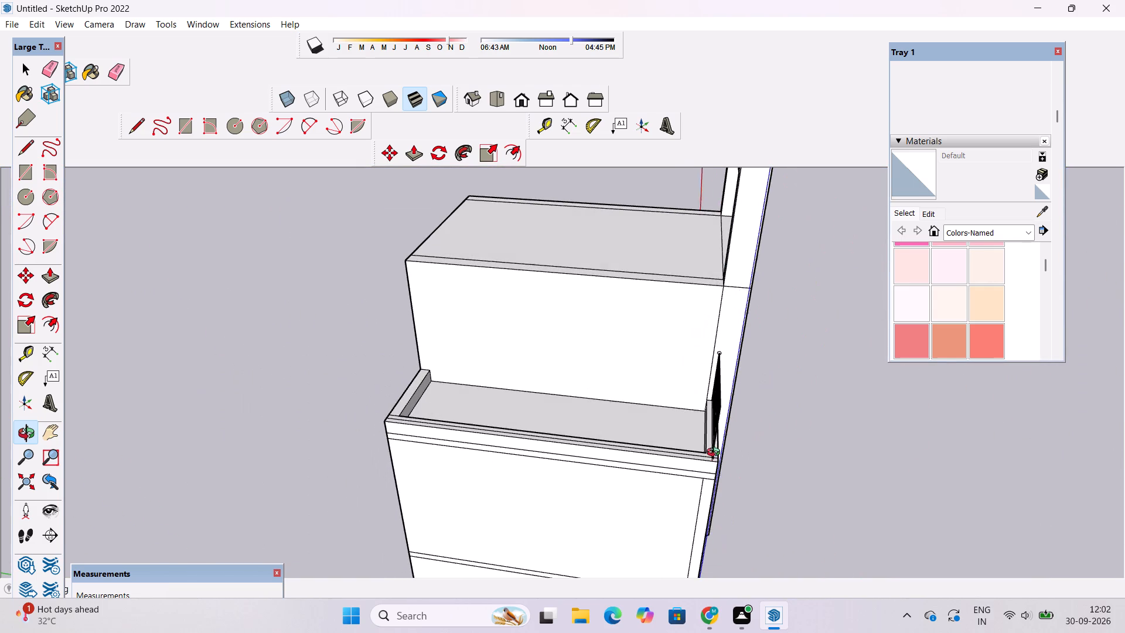
{"action": "left_click_drag", "start_coordinate": [716, 454], "coordinate": [716, 456]}
{"action": "left_click_drag", "start_coordinate": [680, 480], "coordinate": [681, 388], "text": "shift"}
{"action": "scroll", "coordinate": [685, 369], "scroll_direction": "up", "scroll_amount": 4}
{"action": "left_click_drag", "start_coordinate": [935, 293], "coordinate": [776, 329]}
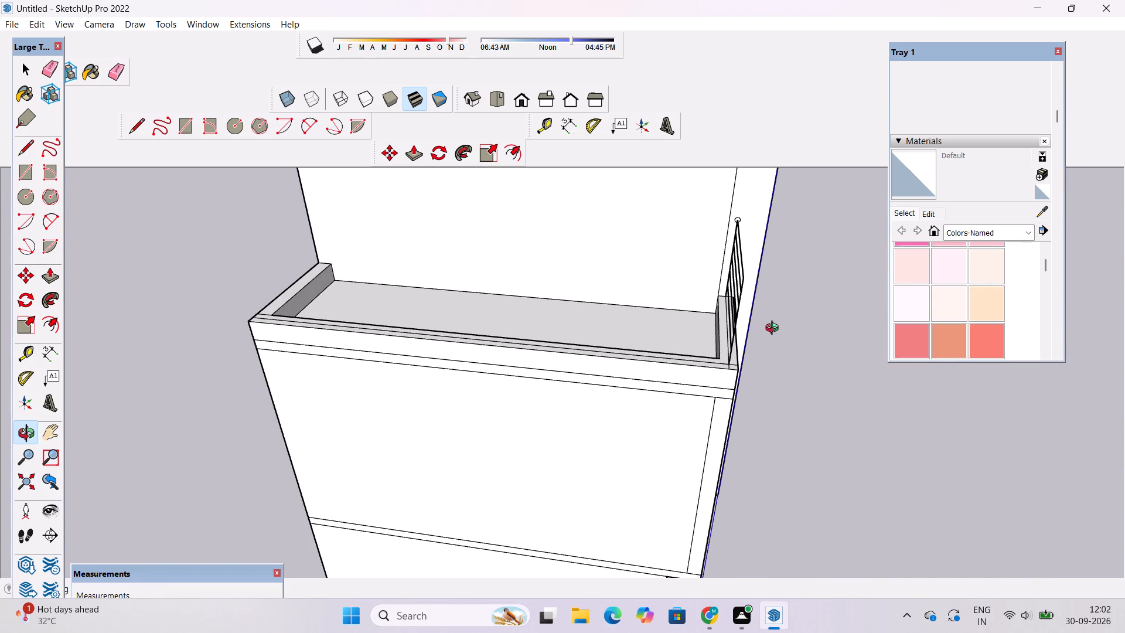
{"action": "left_click_drag", "start_coordinate": [782, 334], "coordinate": [619, 334]}
{"action": "scroll", "coordinate": [636, 324], "scroll_direction": "up", "scroll_amount": 4}
{"action": "left_click_drag", "start_coordinate": [768, 338], "coordinate": [715, 328]}
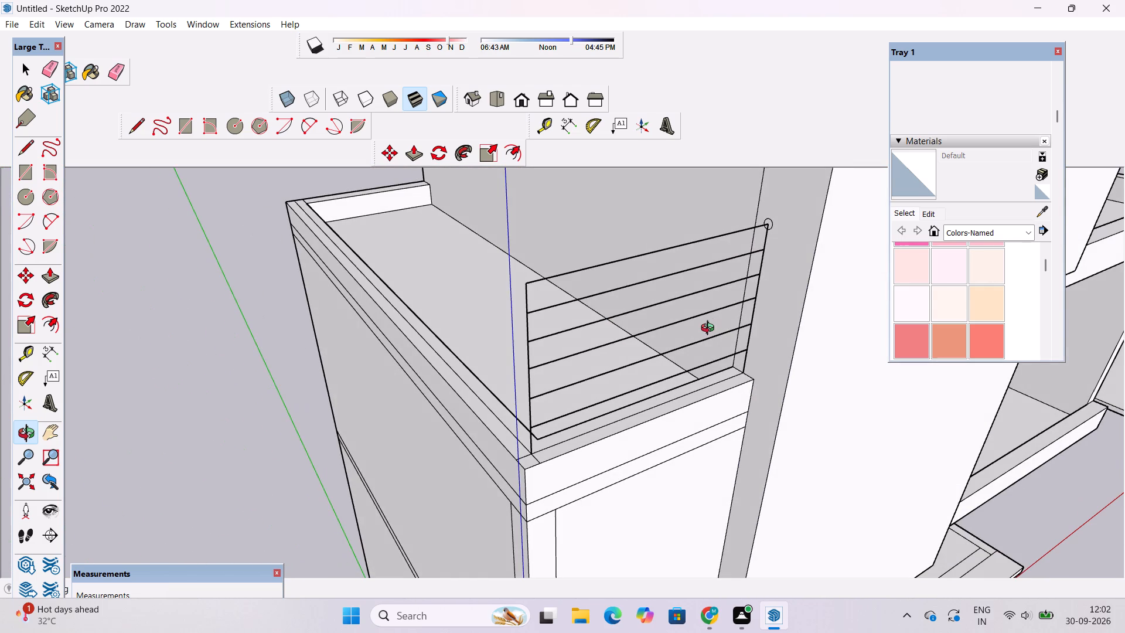
{"action": "left_click_drag", "start_coordinate": [717, 339], "coordinate": [662, 322]}
{"action": "scroll", "coordinate": [640, 333], "scroll_direction": "down", "scroll_amount": 5}
{"action": "left_click_drag", "start_coordinate": [640, 333], "coordinate": [664, 377], "text": "shift"}
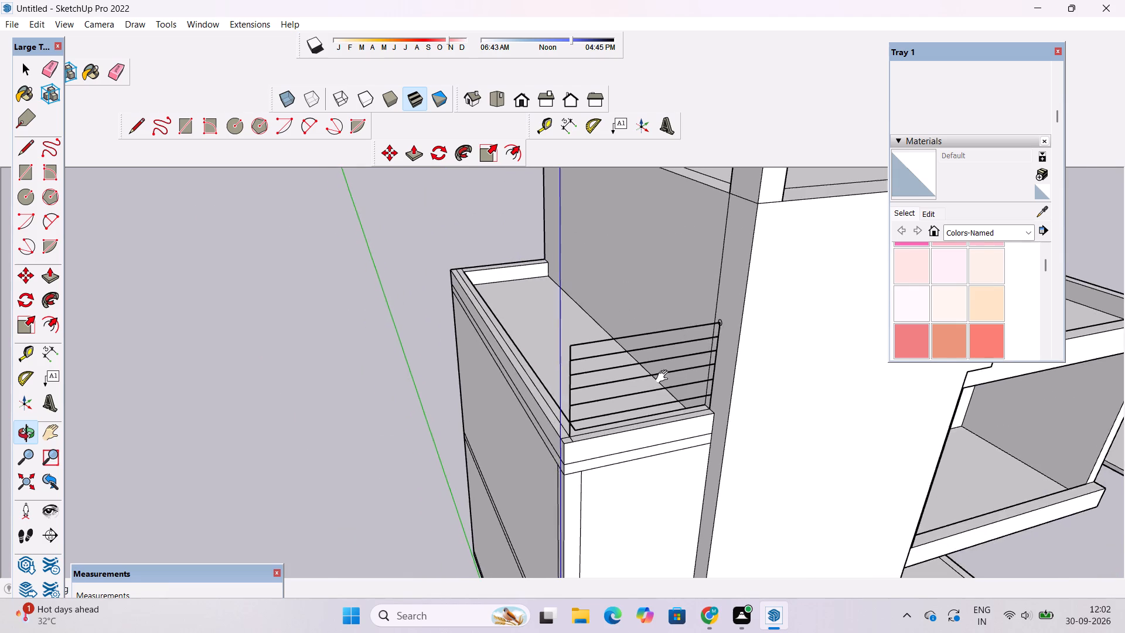
{"action": "left_click_drag", "start_coordinate": [664, 377], "coordinate": [662, 376], "text": "shift"}
Draw a 3" radius circle centred on the wall-side end of the second railing line from the top.
{"action": "scroll", "coordinate": [718, 345], "scroll_direction": "up", "scroll_amount": 10}
{"action": "left_click_drag", "start_coordinate": [717, 335], "coordinate": [695, 291], "text": "shift"}
{"action": "left_click_drag", "start_coordinate": [696, 308], "coordinate": [713, 314]}
{"action": "scroll", "coordinate": [716, 302], "scroll_direction": "up", "scroll_amount": 2}
{"action": "left_click_drag", "start_coordinate": [712, 302], "coordinate": [742, 304]}
{"action": "key", "text": "c"}
{"action": "scroll", "coordinate": [700, 287], "scroll_direction": "up", "scroll_amount": 3}
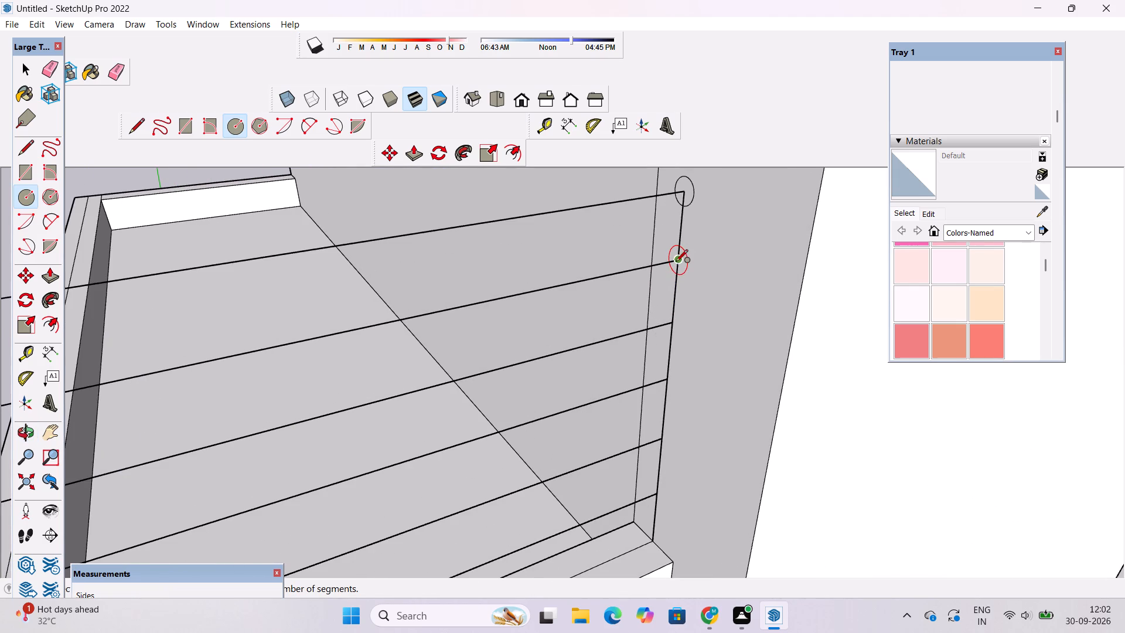
{"action": "left_click", "coordinate": [676, 263]}
{"action": "type", "text": "3\""}
{"action": "key", "text": "Return"}
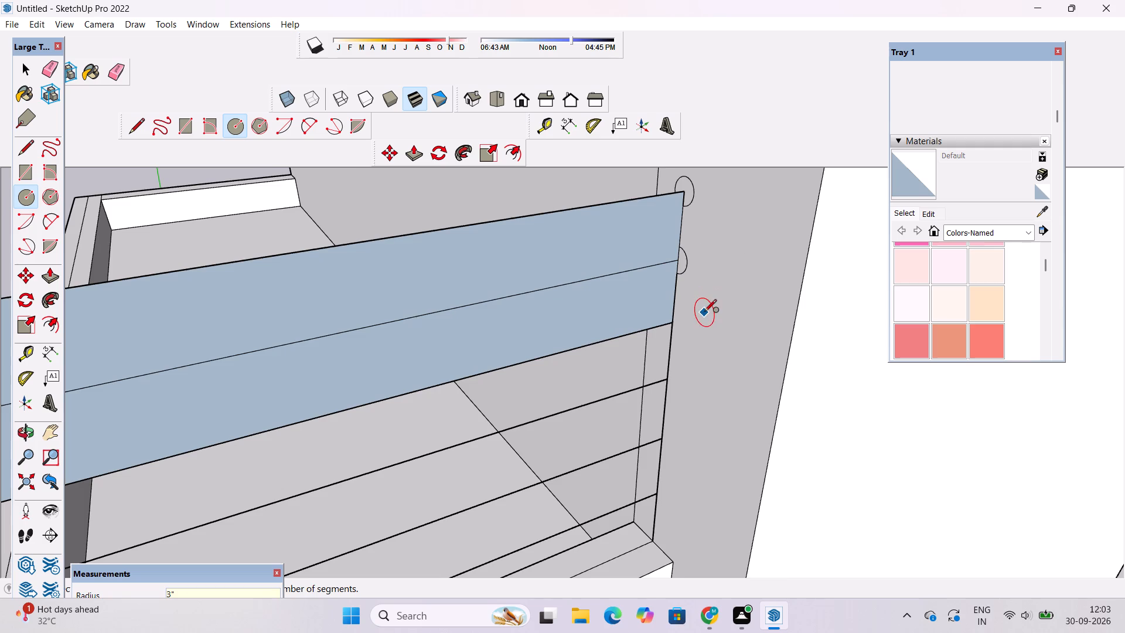
Draw 3" radius circles centred on the wall-side ends of the third and fourth railing lines from the top.
{"action": "scroll", "coordinate": [693, 325], "scroll_direction": "up", "scroll_amount": 3}
{"action": "left_click", "coordinate": [663, 324]}
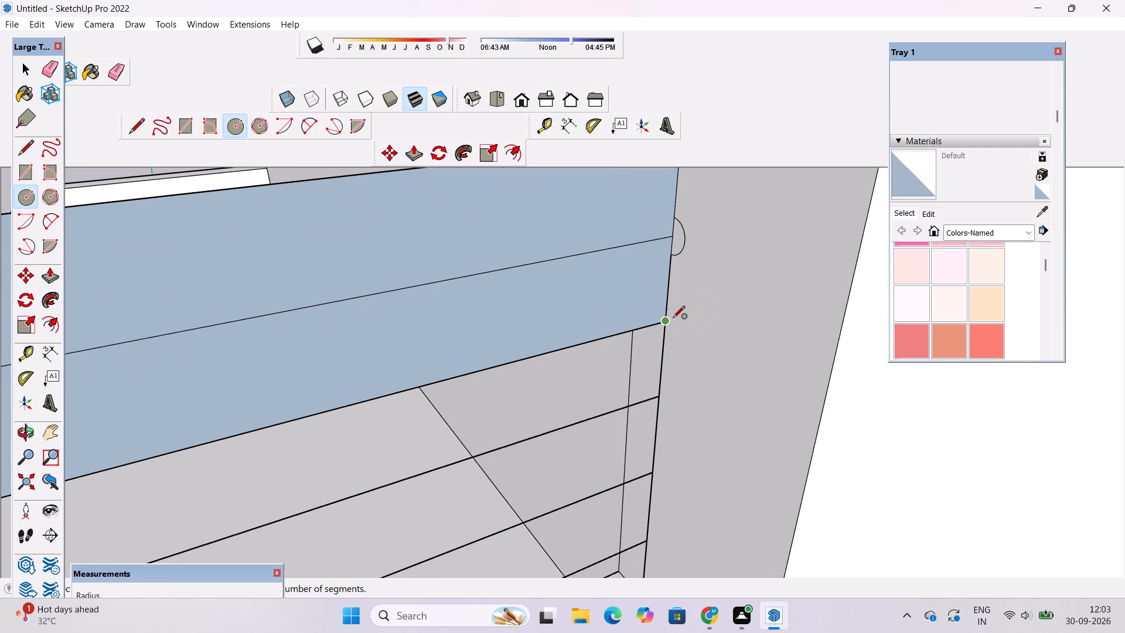
{"action": "type", "text": "3\""}
{"action": "key", "text": "Return"}
{"action": "scroll", "coordinate": [687, 311], "scroll_direction": "down", "scroll_amount": 6}
{"action": "scroll", "coordinate": [695, 373], "scroll_direction": "up", "scroll_amount": 4}
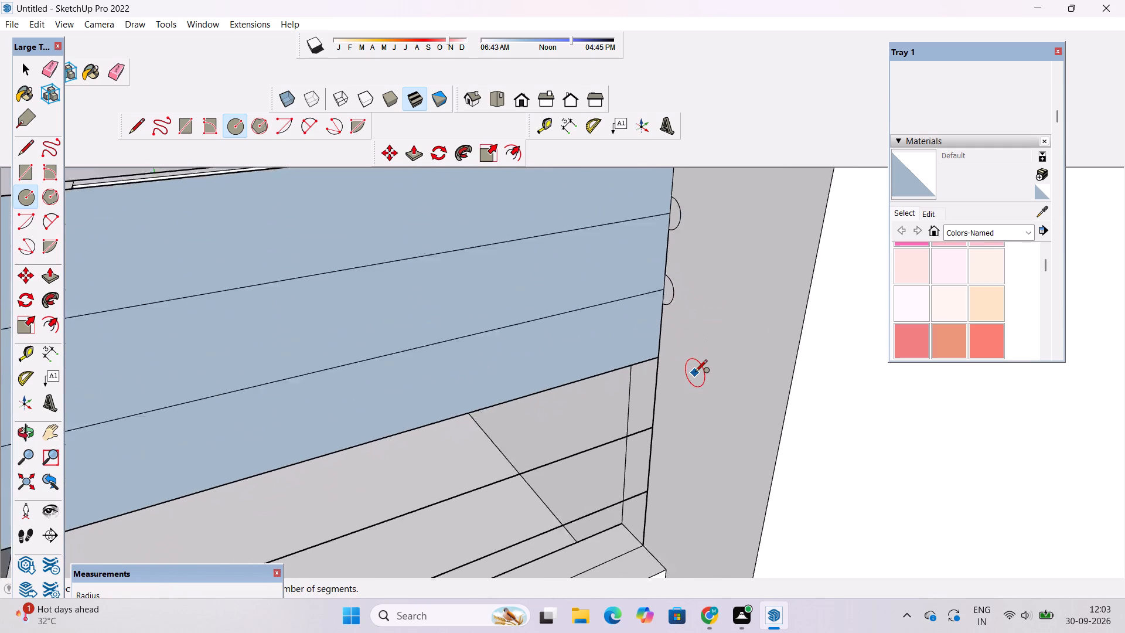
{"action": "scroll", "coordinate": [695, 373], "scroll_direction": "up", "scroll_amount": 1}
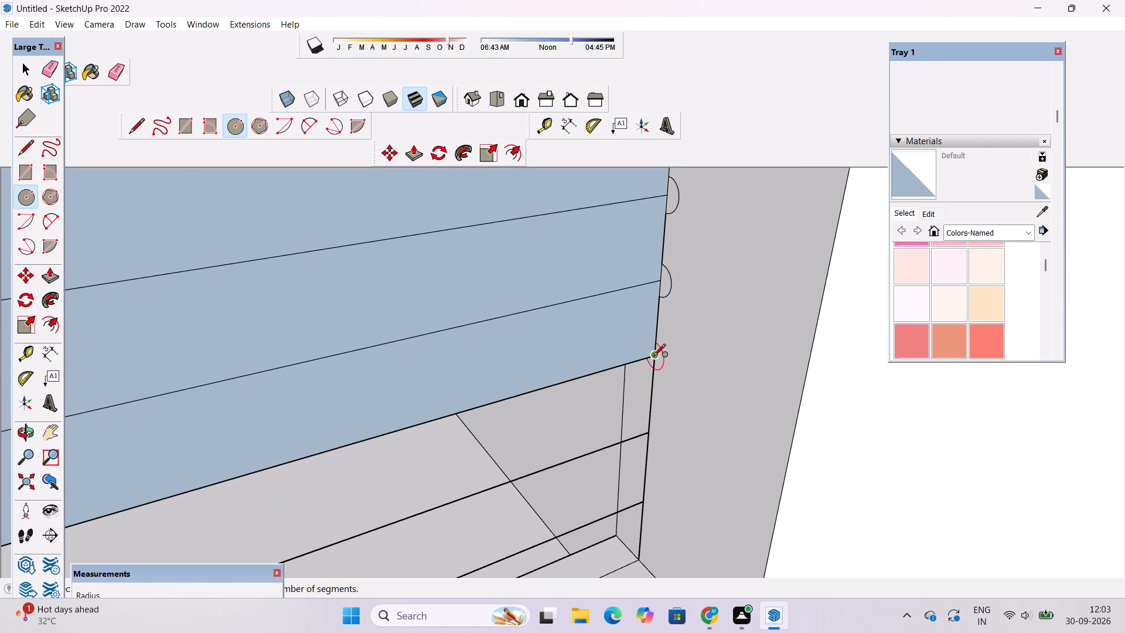
{"action": "left_click", "coordinate": [653, 357]}
{"action": "type", "text": "3\""}
{"action": "key", "text": "Return"}
Draw 3" radius circles centred on the wall-side ends of the fifth and sixth railing lines from the top.
{"action": "scroll", "coordinate": [722, 335], "scroll_direction": "down", "scroll_amount": 5}
{"action": "scroll", "coordinate": [676, 427], "scroll_direction": "up", "scroll_amount": 4}
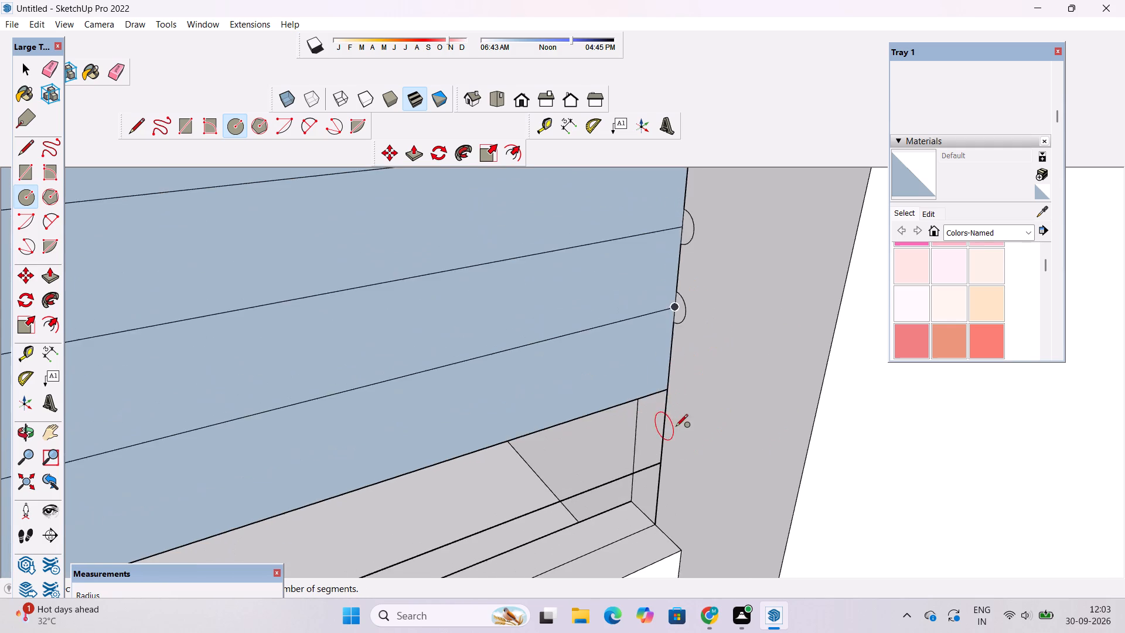
{"action": "scroll", "coordinate": [670, 399], "scroll_direction": "up", "scroll_amount": 4}
{"action": "left_click", "coordinate": [667, 383]}
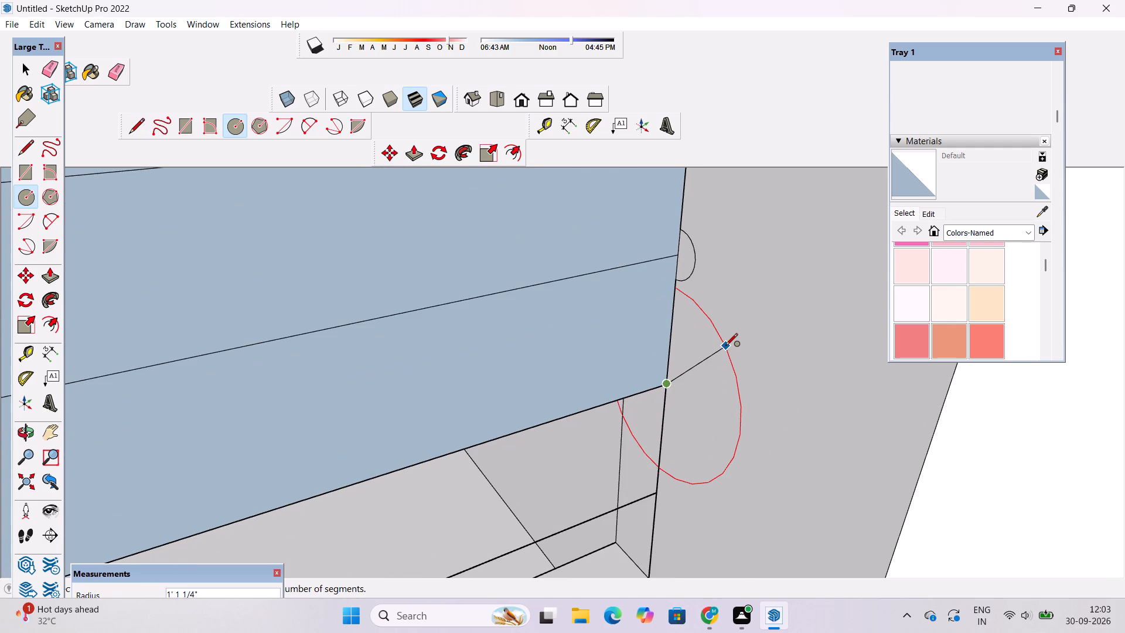
{"action": "type", "text": "3\""}
{"action": "key", "text": "Return"}
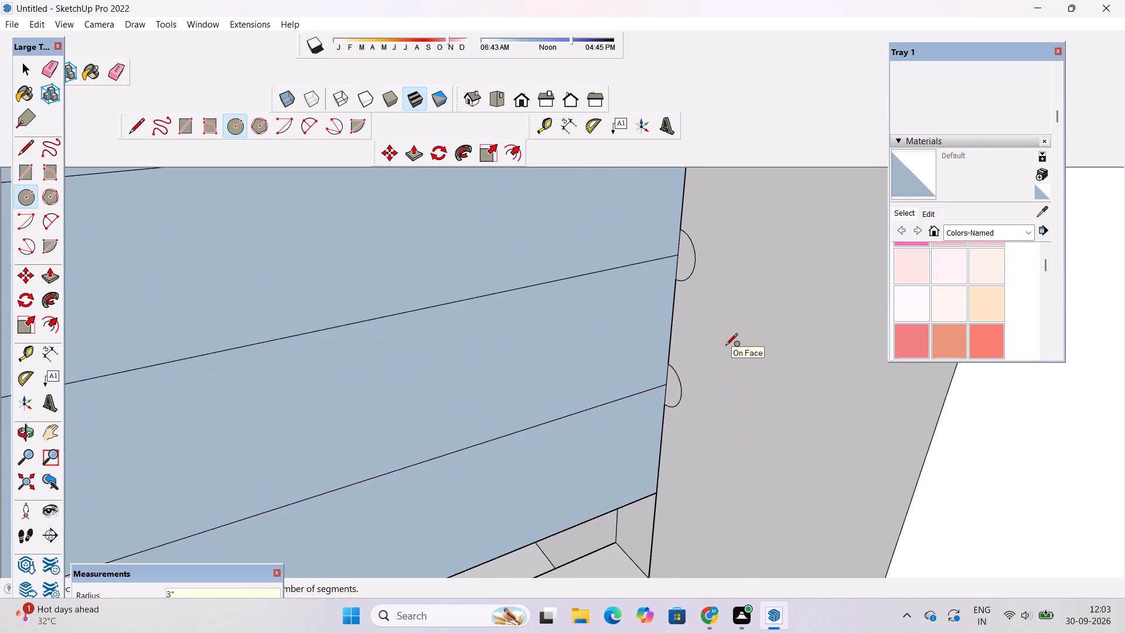
{"action": "scroll", "coordinate": [684, 294], "scroll_direction": "down", "scroll_amount": 6}
{"action": "scroll", "coordinate": [667, 417], "scroll_direction": "up", "scroll_amount": 11}
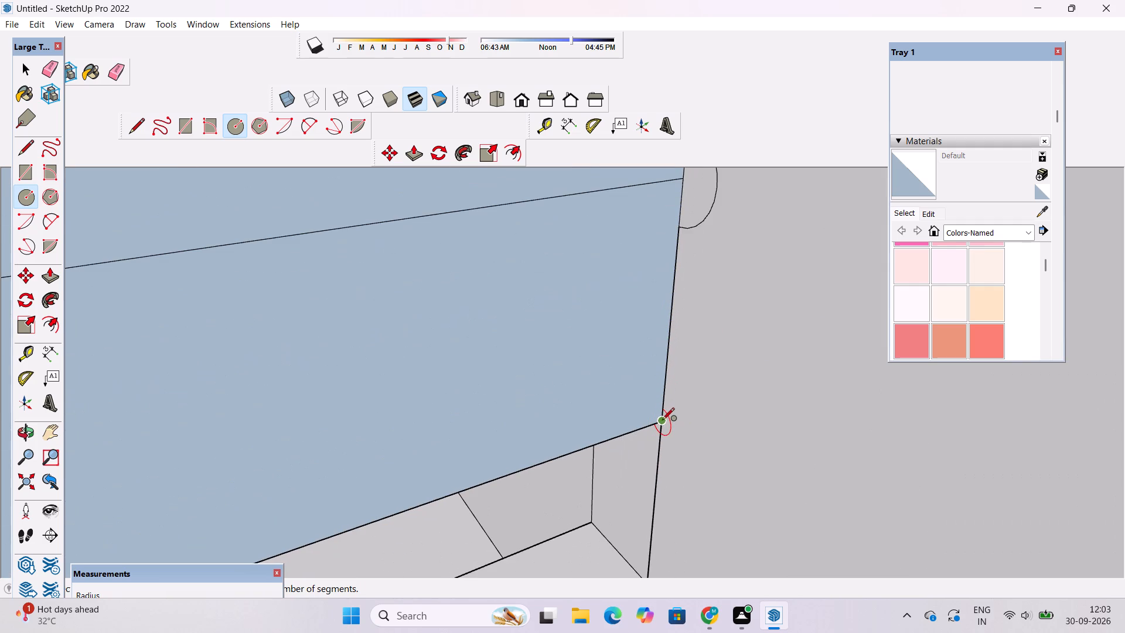
{"action": "left_click", "coordinate": [662, 424]}
{"action": "type", "text": "3\""}
{"action": "key", "text": "Return"}
{"action": "scroll", "coordinate": [690, 447], "scroll_direction": "down", "scroll_amount": 11}
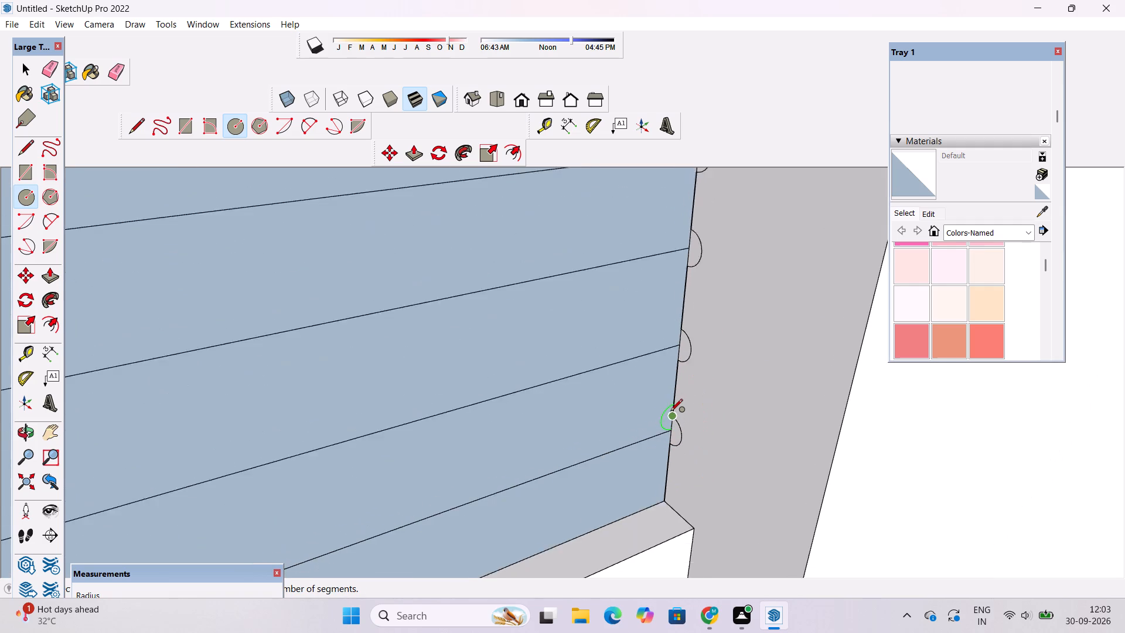
{"action": "scroll", "coordinate": [670, 412], "scroll_direction": "down", "scroll_amount": 9}
Delete the two uppermost faces between the railing lines, keeping their edges.
{"action": "key", "text": "space"}
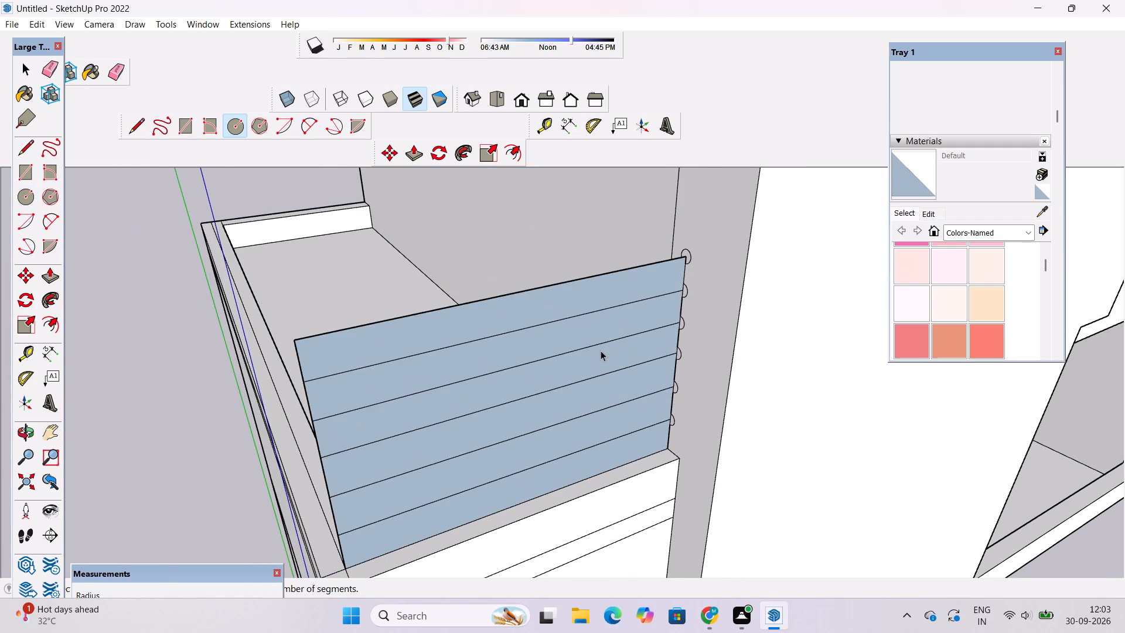
{"action": "key", "text": "e"}
{"action": "left_click", "coordinate": [566, 298]}
{"action": "left_click", "coordinate": [568, 291]}
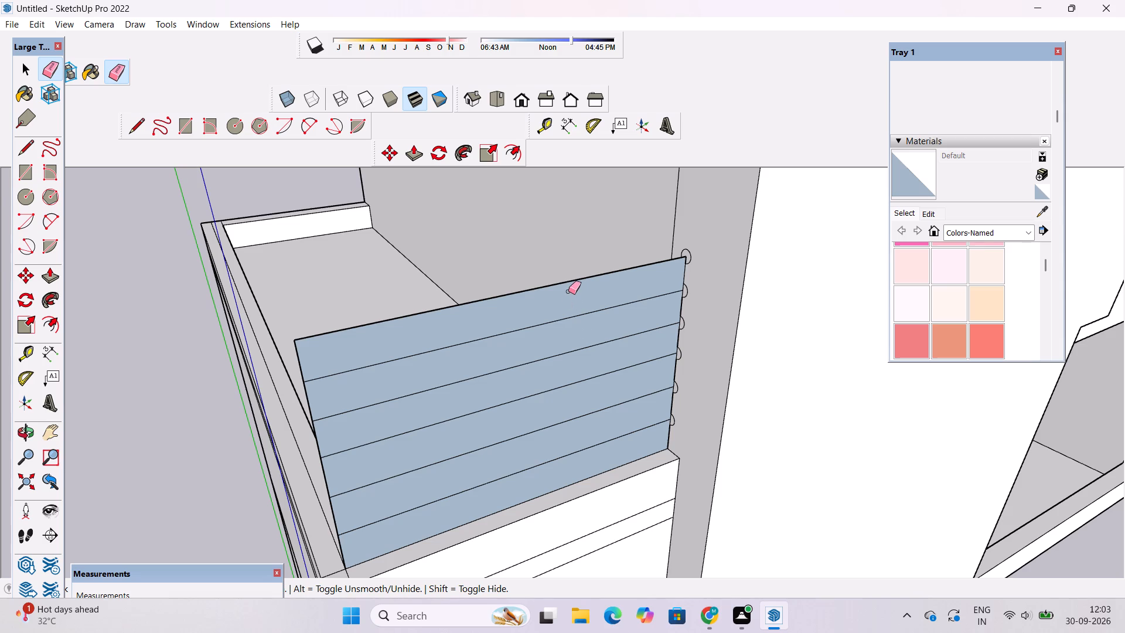
{"action": "key", "text": "space"}
{"action": "left_click", "coordinate": [567, 304]}
{"action": "key", "text": "Delete"}
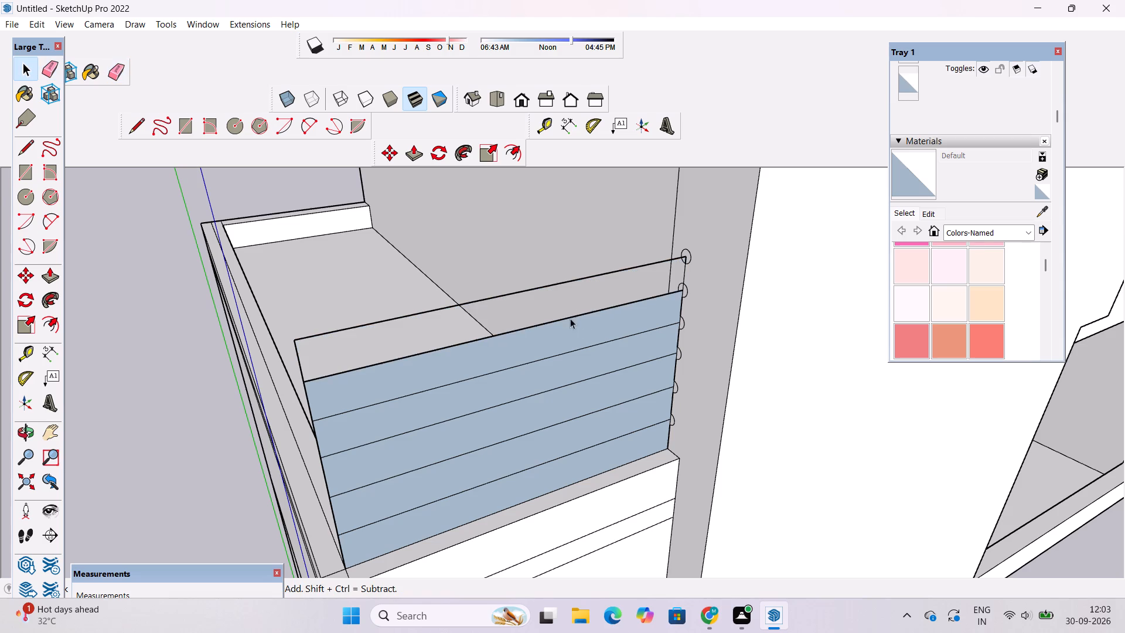
{"action": "left_click", "coordinate": [575, 336]}
{"action": "key", "text": "Delete"}
{"action": "left_click", "coordinate": [575, 337]}
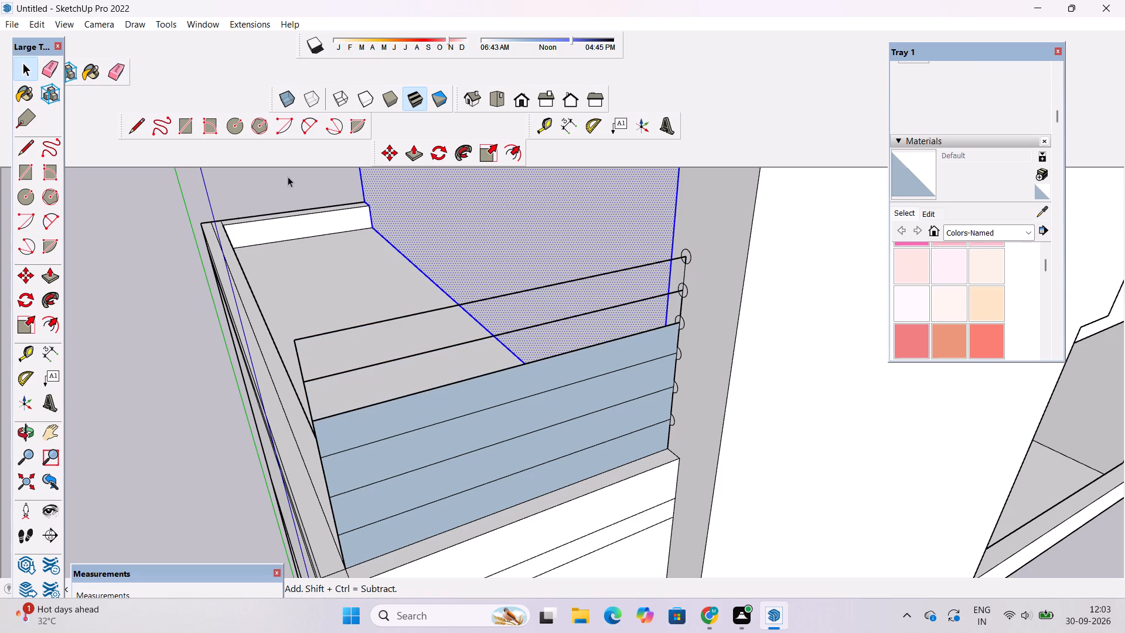
{"action": "left_click", "coordinate": [288, 176]}
Delete the four remaining faces between the lower railing lines and the parapet, keeping the lines.
{"action": "left_click", "coordinate": [498, 398]}
{"action": "key", "text": "Delete"}
{"action": "left_click", "coordinate": [504, 418]}
{"action": "key", "text": "Delete"}
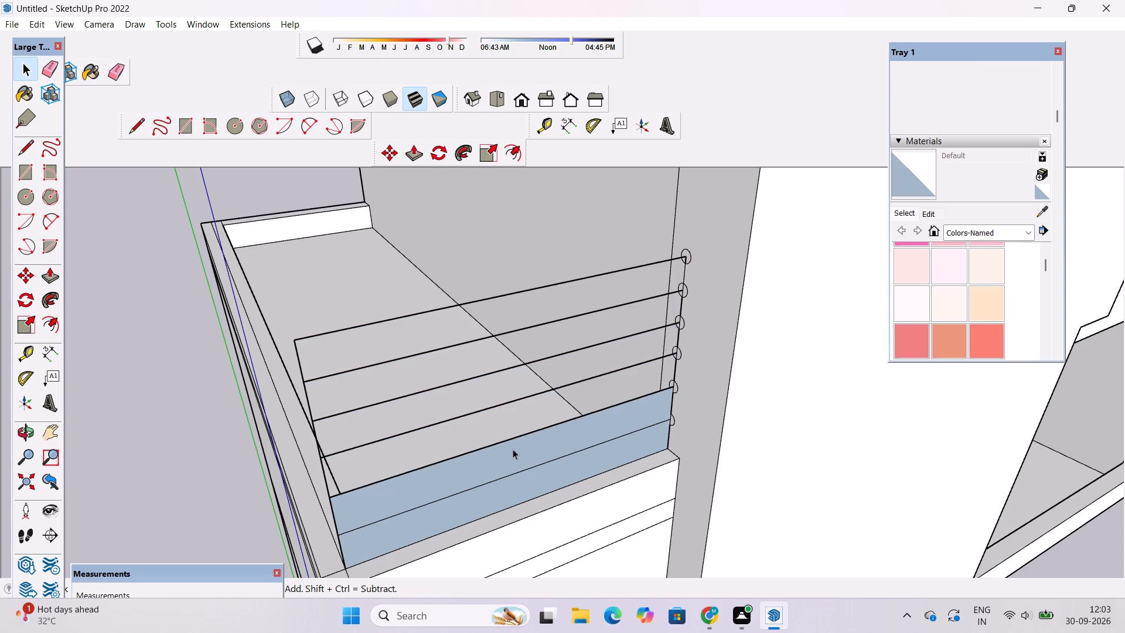
{"action": "left_click", "coordinate": [517, 461]}
{"action": "key", "text": "Delete"}
{"action": "left_click", "coordinate": [524, 478]}
{"action": "key", "text": "Delete"}
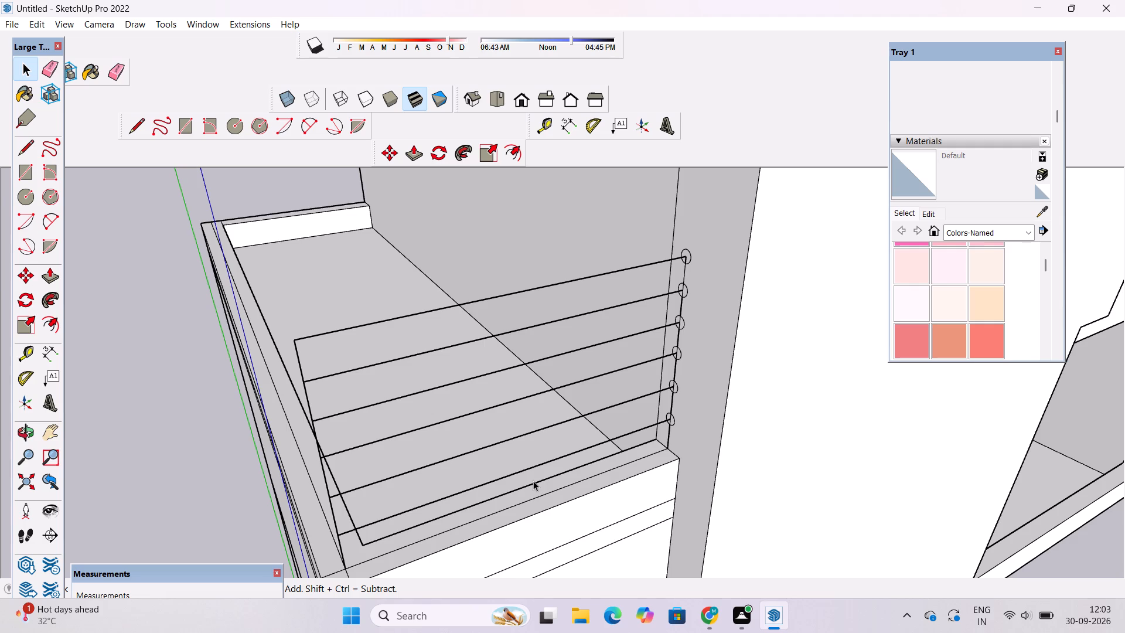
Erase the leftover edges on top of the parapet around the foot of the railing's outer vertical line.
{"action": "key", "text": "space"}
{"action": "type", "text": "o"}
{"action": "scroll", "coordinate": [533, 481], "scroll_direction": "down", "scroll_amount": 5}
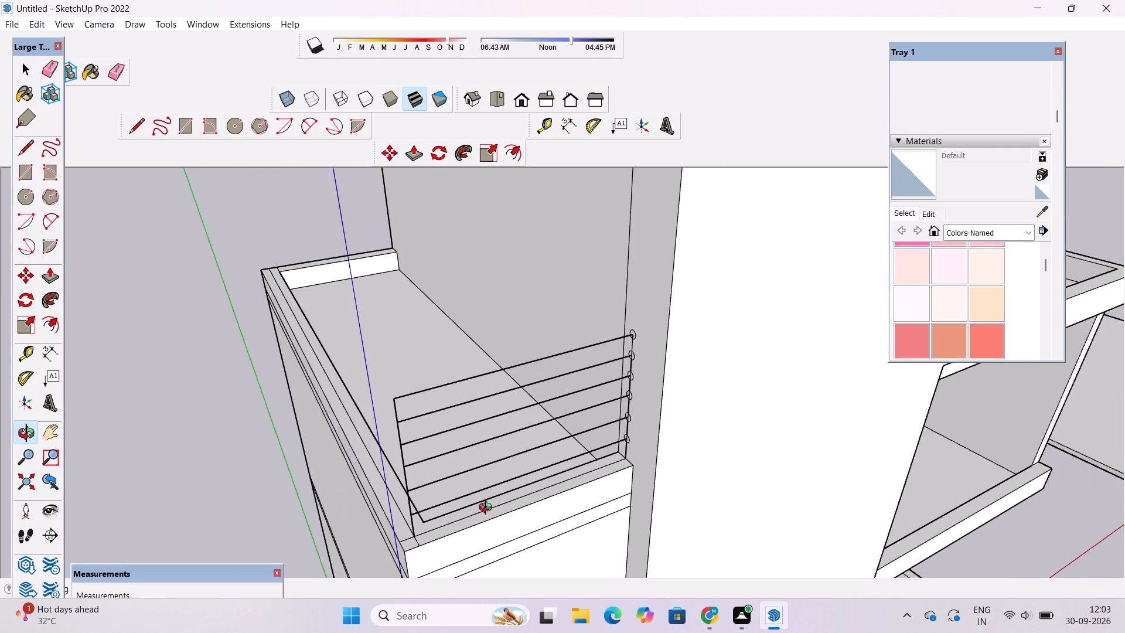
{"action": "left_click_drag", "start_coordinate": [486, 511], "coordinate": [554, 503], "text": "shift"}
{"action": "scroll", "coordinate": [544, 516], "scroll_direction": "up", "scroll_amount": 8}
{"action": "left_click_drag", "start_coordinate": [540, 520], "coordinate": [527, 486], "text": "shift"}
{"action": "left_click_drag", "start_coordinate": [526, 494], "coordinate": [526, 500]}
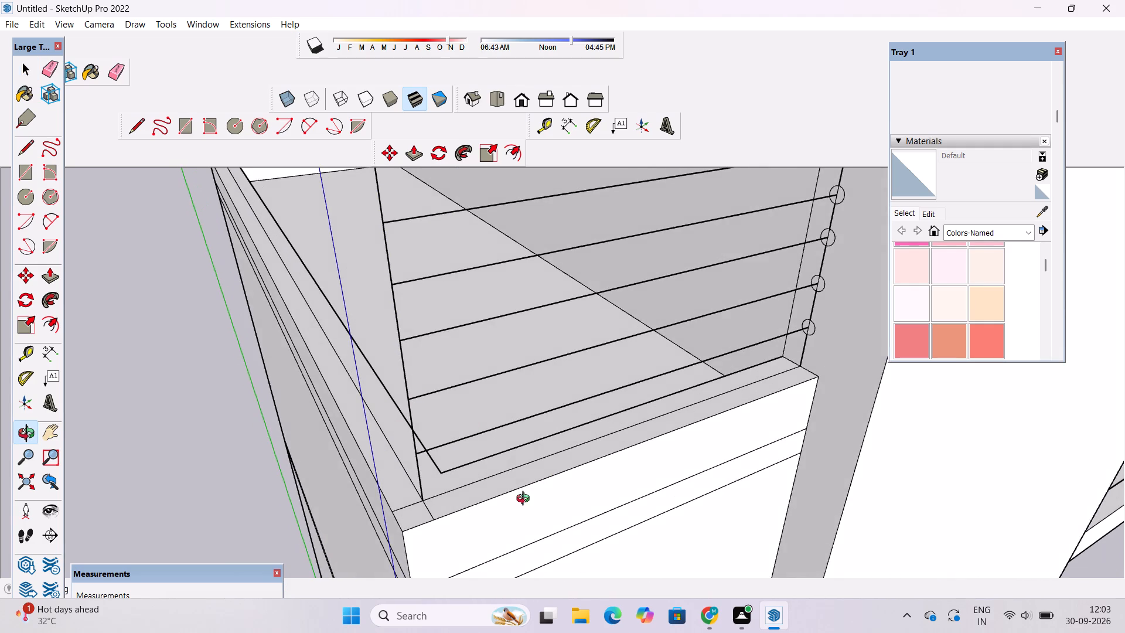
{"action": "key", "text": "e"}
{"action": "scroll", "coordinate": [465, 505], "scroll_direction": "up", "scroll_amount": 4}
{"action": "left_click_drag", "start_coordinate": [421, 484], "coordinate": [411, 513]}
{"action": "left_click_drag", "start_coordinate": [376, 447], "coordinate": [376, 465]}
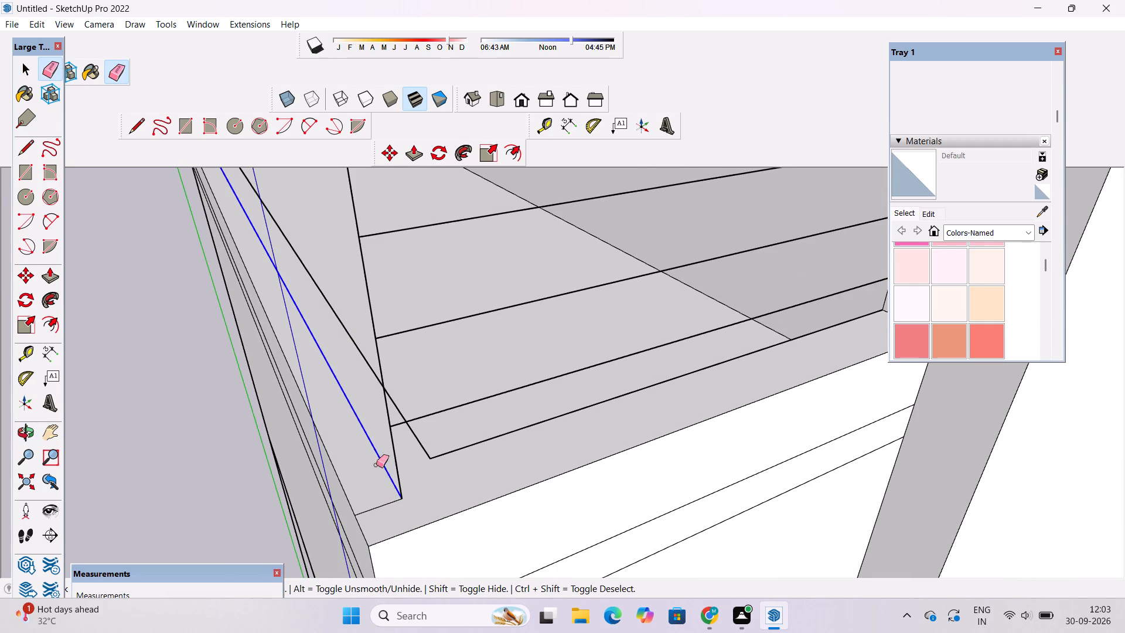
{"action": "left_click_drag", "start_coordinate": [376, 465], "coordinate": [377, 508]}
{"action": "scroll", "coordinate": [377, 508], "scroll_direction": "down", "scroll_amount": 11}
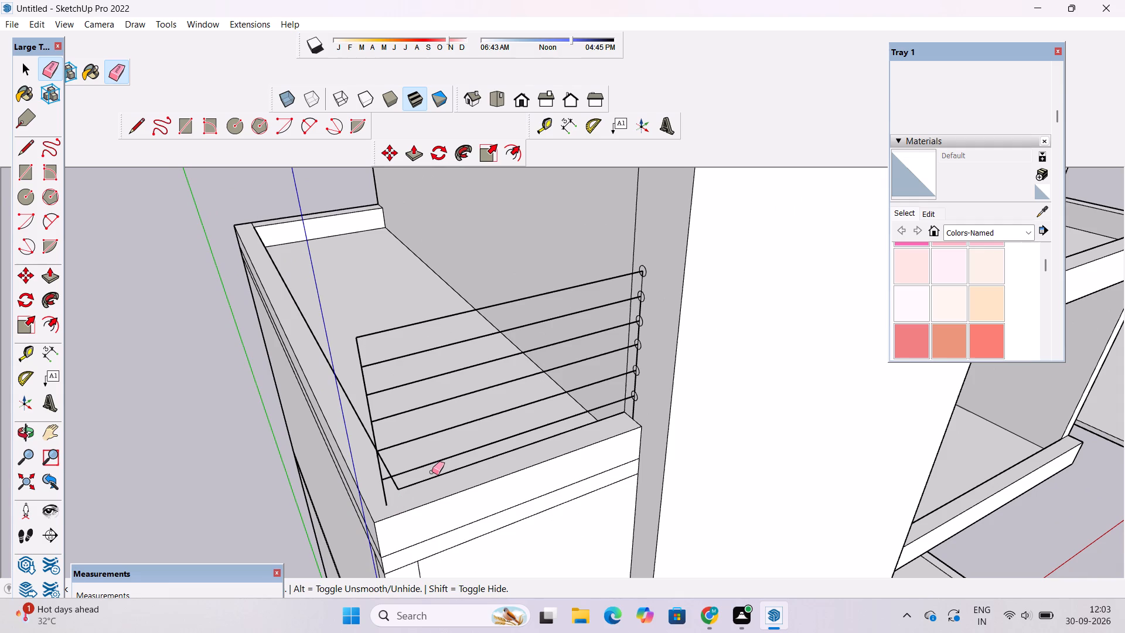
Erase the vertical frame line at the wall inside the top circle and between the first two circles.
{"action": "key", "text": "space"}
{"action": "scroll", "coordinate": [643, 261], "scroll_direction": "up", "scroll_amount": 3}
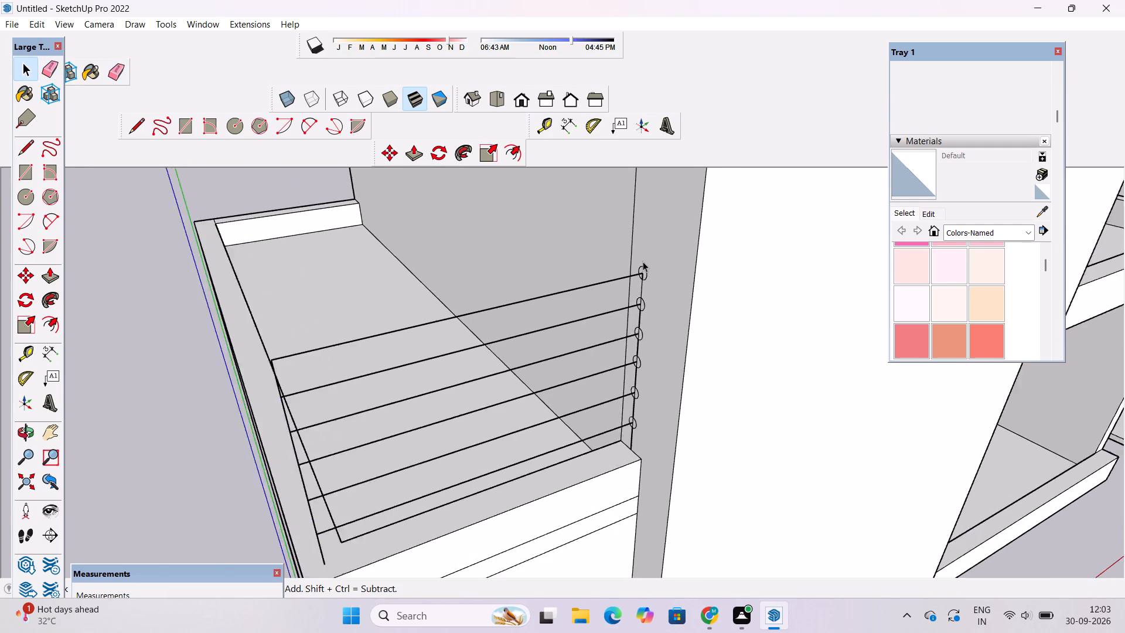
{"action": "scroll", "coordinate": [643, 261], "scroll_direction": "up", "scroll_amount": 6}
{"action": "double_click", "coordinate": [642, 278]}
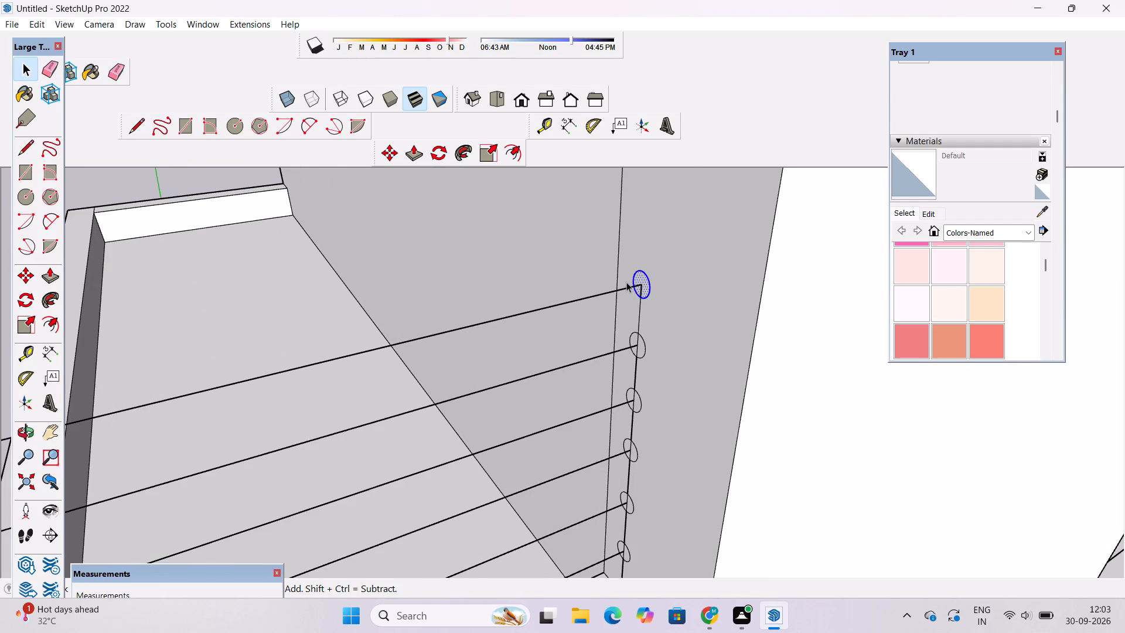
{"action": "key", "text": "space"}
{"action": "key", "text": "e"}
{"action": "scroll", "coordinate": [640, 307], "scroll_direction": "up", "scroll_amount": 10}
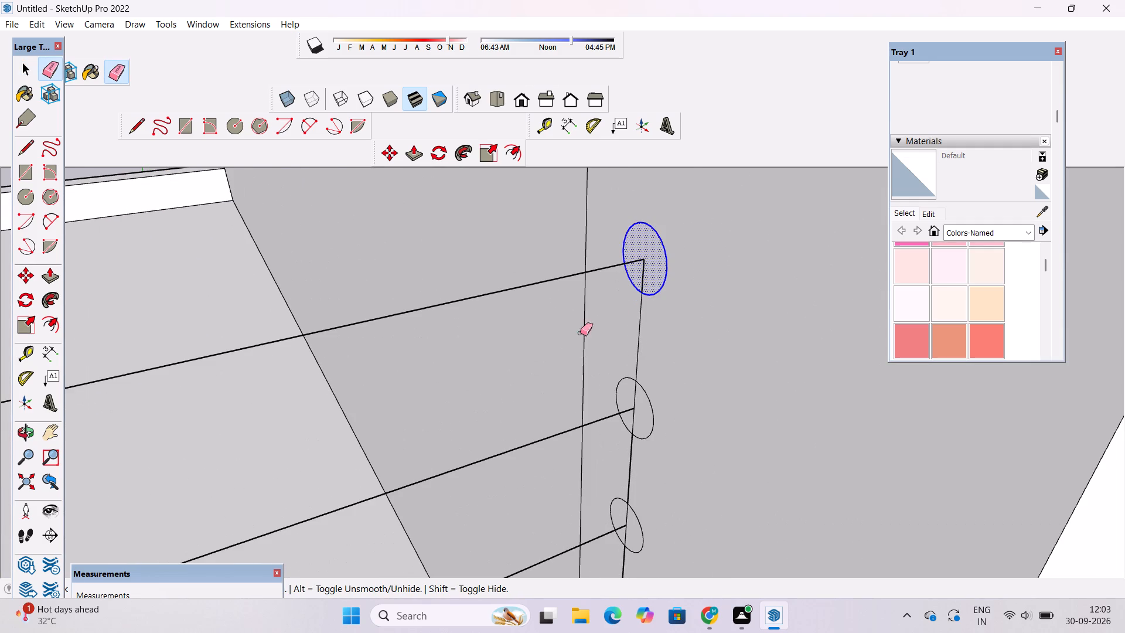
{"action": "left_click", "coordinate": [650, 331]}
{"action": "left_click_drag", "start_coordinate": [650, 331], "coordinate": [637, 339]}
{"action": "scroll", "coordinate": [645, 288], "scroll_direction": "up", "scroll_amount": 3}
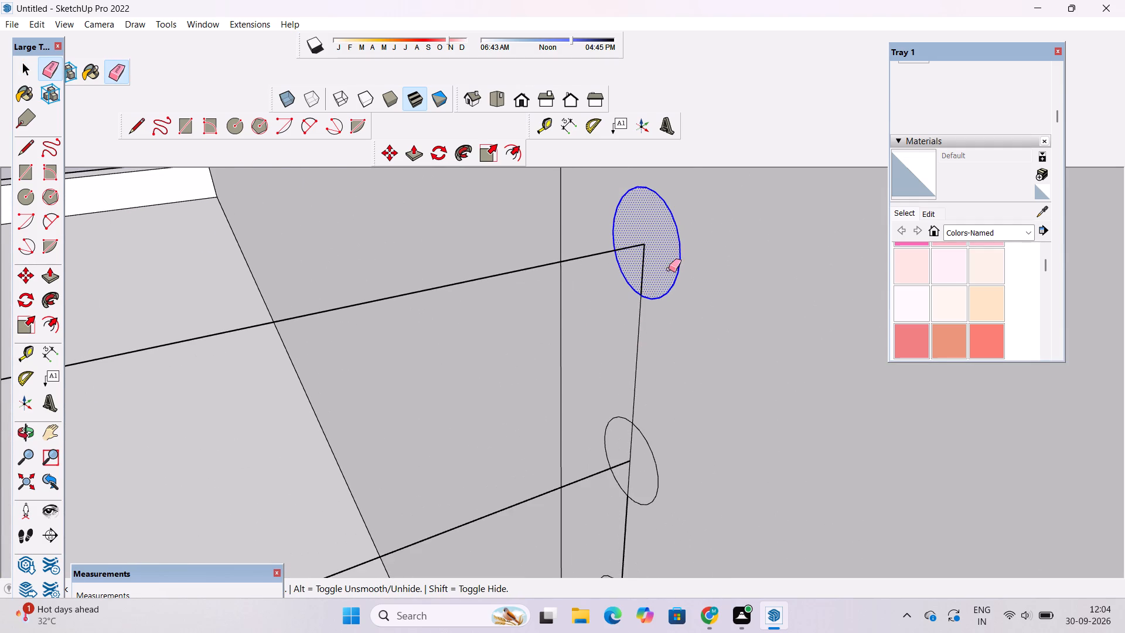
{"action": "left_click", "coordinate": [639, 268]}
{"action": "left_click_drag", "start_coordinate": [646, 264], "coordinate": [640, 274]}
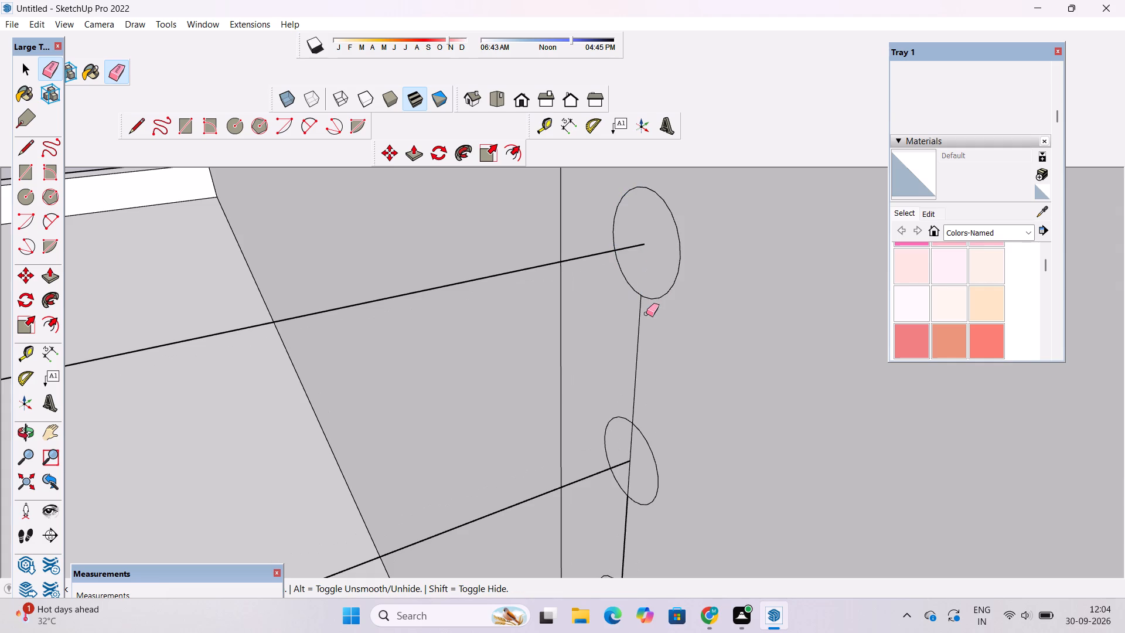
{"action": "left_click_drag", "start_coordinate": [646, 314], "coordinate": [629, 340]}
Erase the wall-side vertical line inside the second and third circles and in the gaps down to the fourth circle.
{"action": "scroll", "coordinate": [659, 275], "scroll_direction": "down", "scroll_amount": 6}
{"action": "scroll", "coordinate": [642, 399], "scroll_direction": "up", "scroll_amount": 6}
{"action": "left_click_drag", "start_coordinate": [632, 357], "coordinate": [639, 376]}
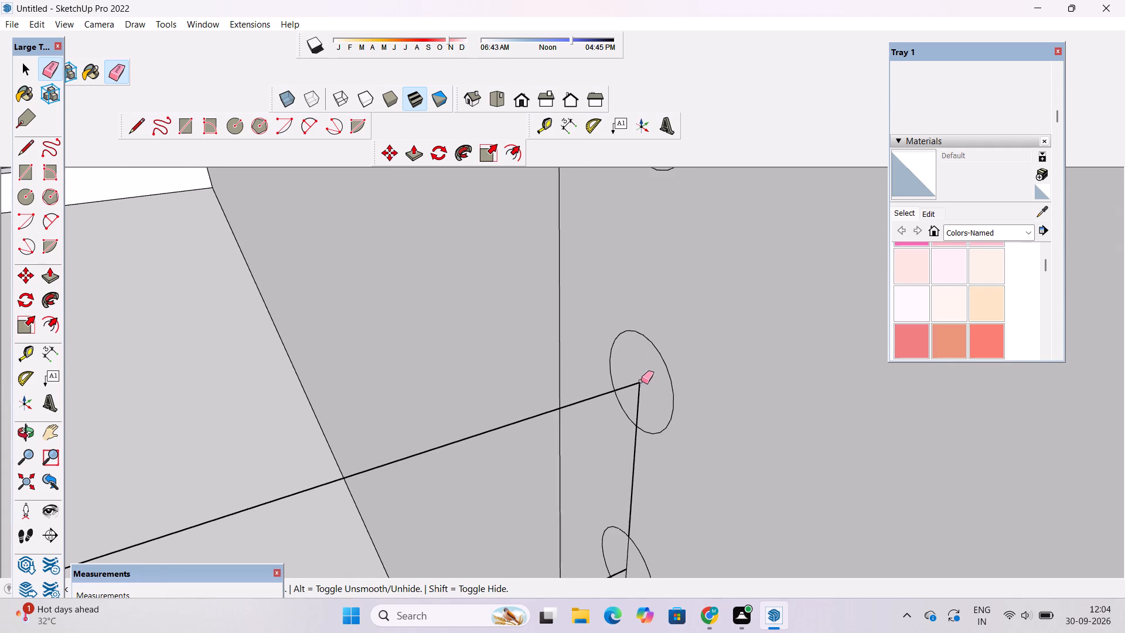
{"action": "left_click_drag", "start_coordinate": [643, 392], "coordinate": [637, 404]}
{"action": "scroll", "coordinate": [666, 278], "scroll_direction": "down", "scroll_amount": 6}
{"action": "scroll", "coordinate": [649, 420], "scroll_direction": "up", "scroll_amount": 5}
{"action": "left_click_drag", "start_coordinate": [645, 376], "coordinate": [640, 404]}
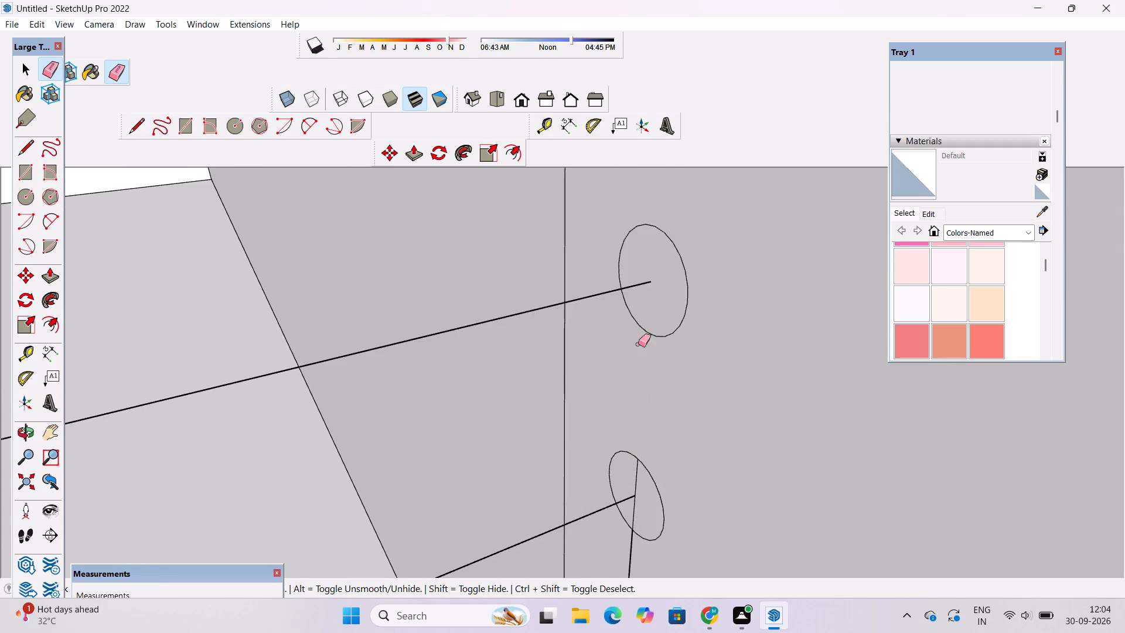
{"action": "scroll", "coordinate": [638, 321], "scroll_direction": "down", "scroll_amount": 10}
{"action": "scroll", "coordinate": [637, 439], "scroll_direction": "up", "scroll_amount": 10}
{"action": "left_click_drag", "start_coordinate": [639, 393], "coordinate": [611, 448]}
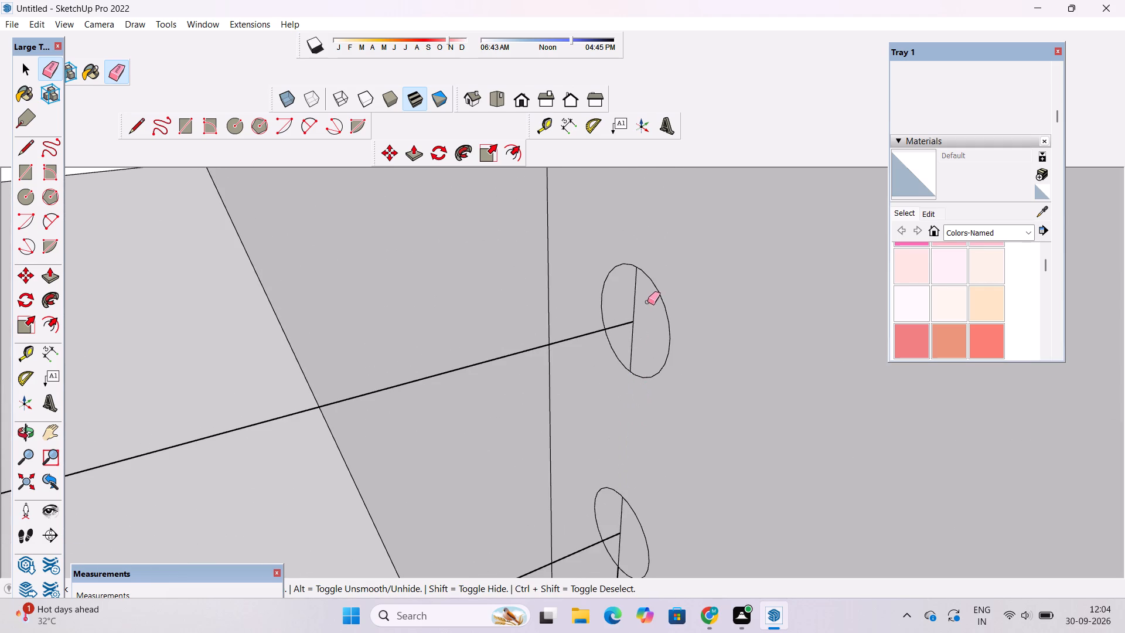
{"action": "left_click_drag", "start_coordinate": [647, 301], "coordinate": [635, 308]}
{"action": "left_click", "coordinate": [637, 325]}
{"action": "left_click_drag", "start_coordinate": [636, 336], "coordinate": [633, 342]}
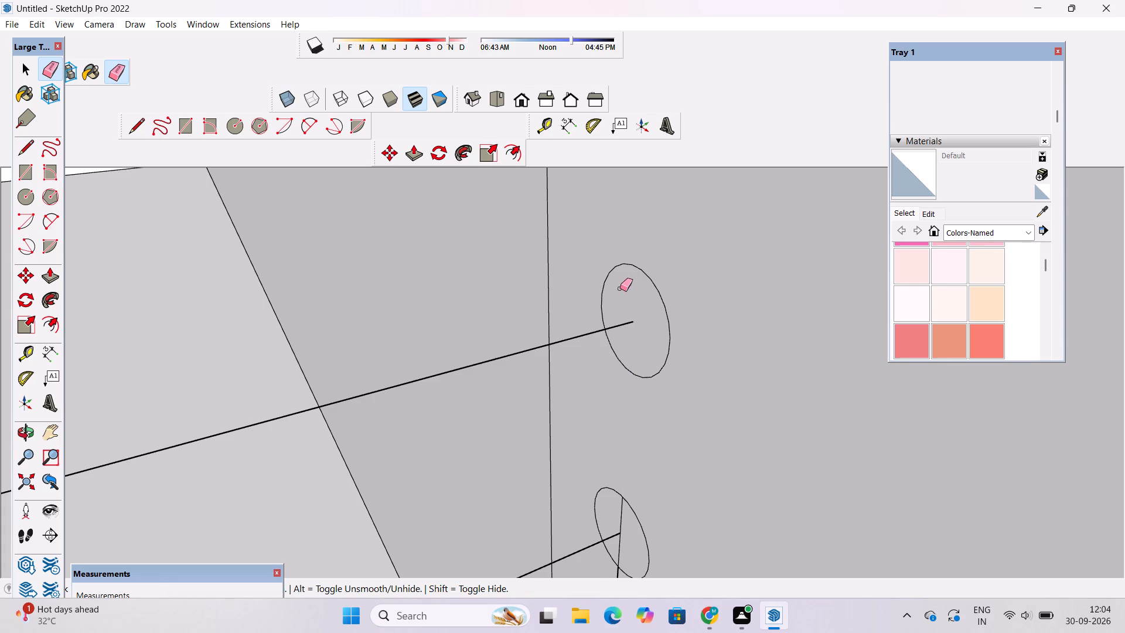
Erase the wall-side vertical line inside the fourth and fifth circles and in the gaps down to the sixth circle.
{"action": "scroll", "coordinate": [613, 272], "scroll_direction": "down", "scroll_amount": 12}
{"action": "scroll", "coordinate": [611, 457], "scroll_direction": "up", "scroll_amount": 6}
{"action": "scroll", "coordinate": [629, 373], "scroll_direction": "up", "scroll_amount": 5}
{"action": "left_click_drag", "start_coordinate": [647, 341], "coordinate": [599, 387]}
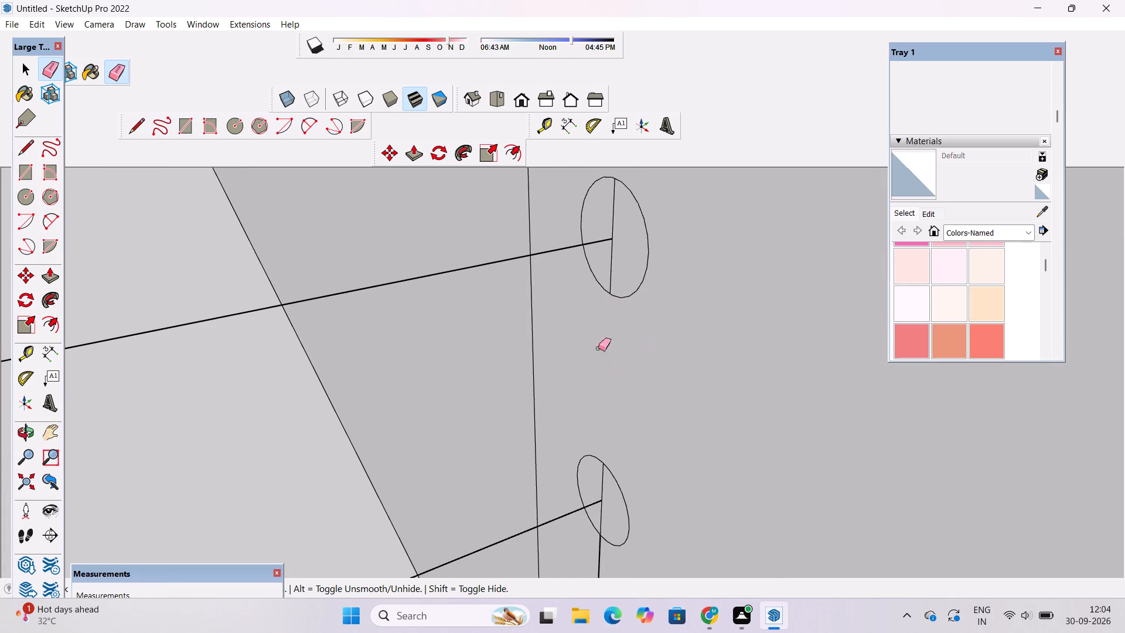
{"action": "left_click", "coordinate": [613, 207]}
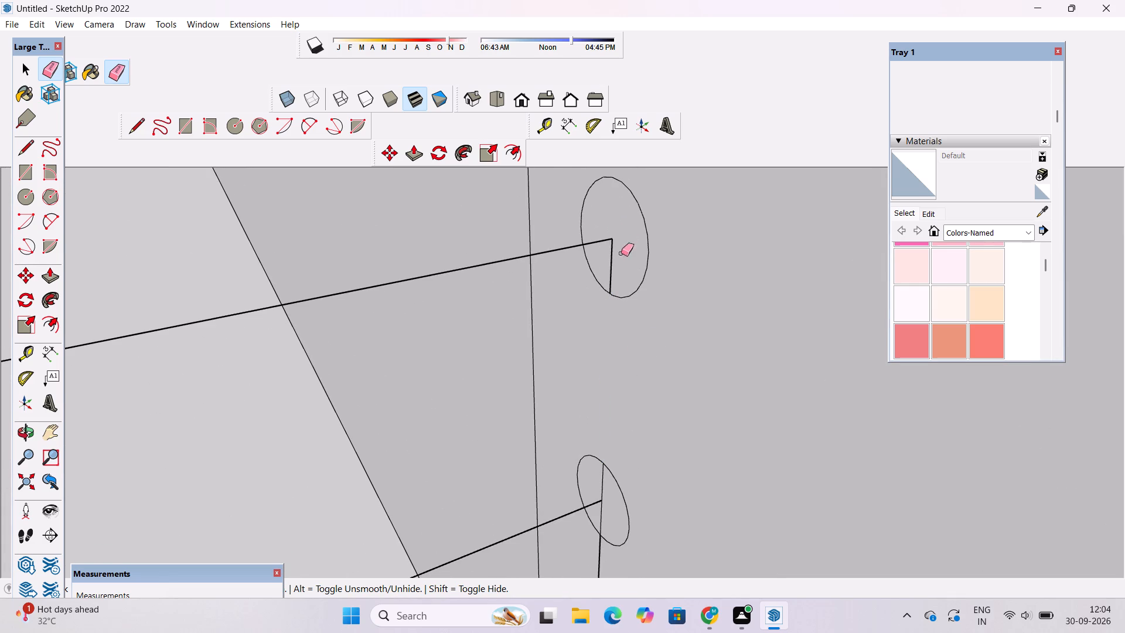
{"action": "left_click", "coordinate": [612, 263]}
{"action": "scroll", "coordinate": [625, 176], "scroll_direction": "down", "scroll_amount": 6}
{"action": "scroll", "coordinate": [619, 393], "scroll_direction": "up", "scroll_amount": 5}
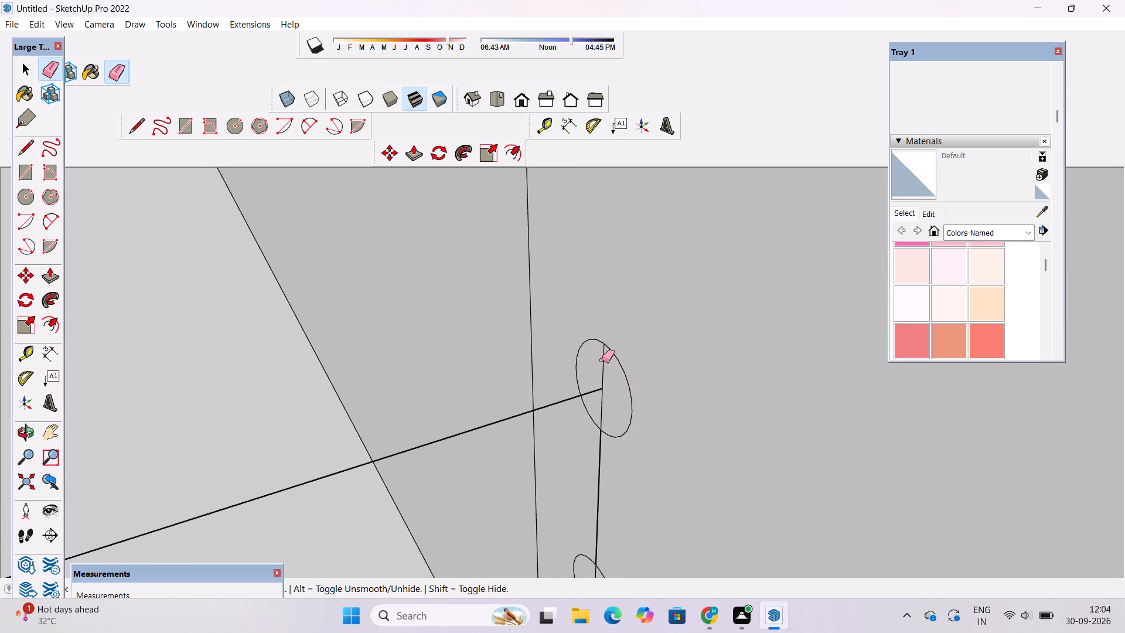
{"action": "left_click", "coordinate": [602, 360]}
{"action": "left_click_drag", "start_coordinate": [602, 362], "coordinate": [604, 370]}
{"action": "left_click", "coordinate": [601, 411]}
{"action": "left_click", "coordinate": [599, 462]}
Erase the wall-side vertical line inside the lowest circle and from that circle down to the parapet.
{"action": "scroll", "coordinate": [560, 233], "scroll_direction": "down", "scroll_amount": 12}
{"action": "scroll", "coordinate": [611, 409], "scroll_direction": "up", "scroll_amount": 6}
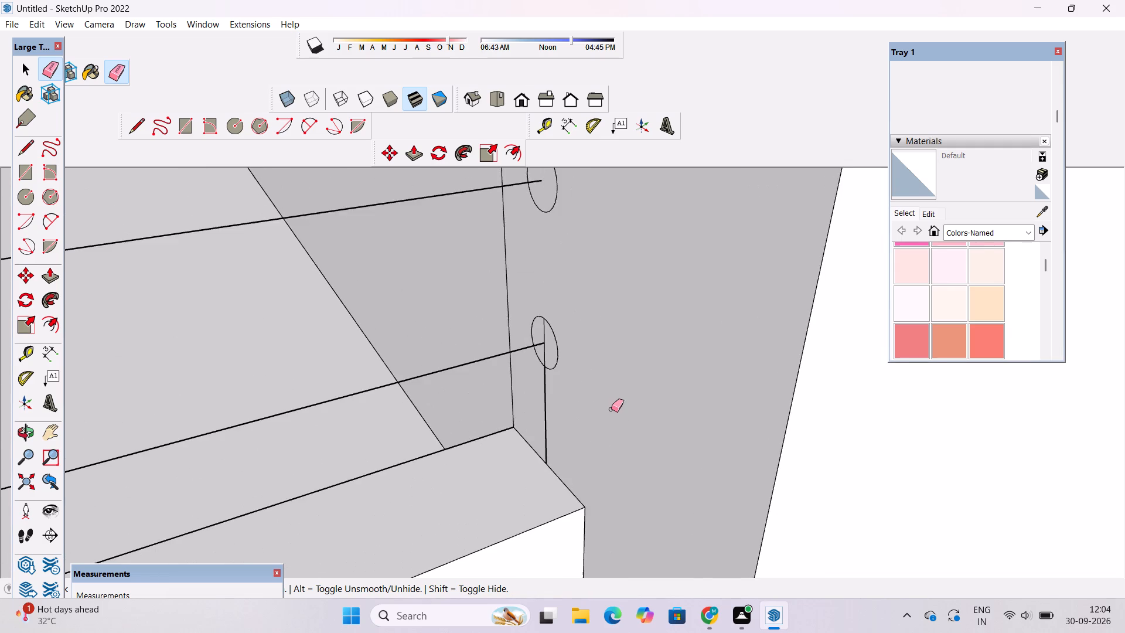
{"action": "scroll", "coordinate": [577, 348], "scroll_direction": "up", "scroll_amount": 4}
{"action": "scroll", "coordinate": [531, 322], "scroll_direction": "up", "scroll_amount": 5}
{"action": "left_click_drag", "start_coordinate": [531, 326], "coordinate": [538, 340]}
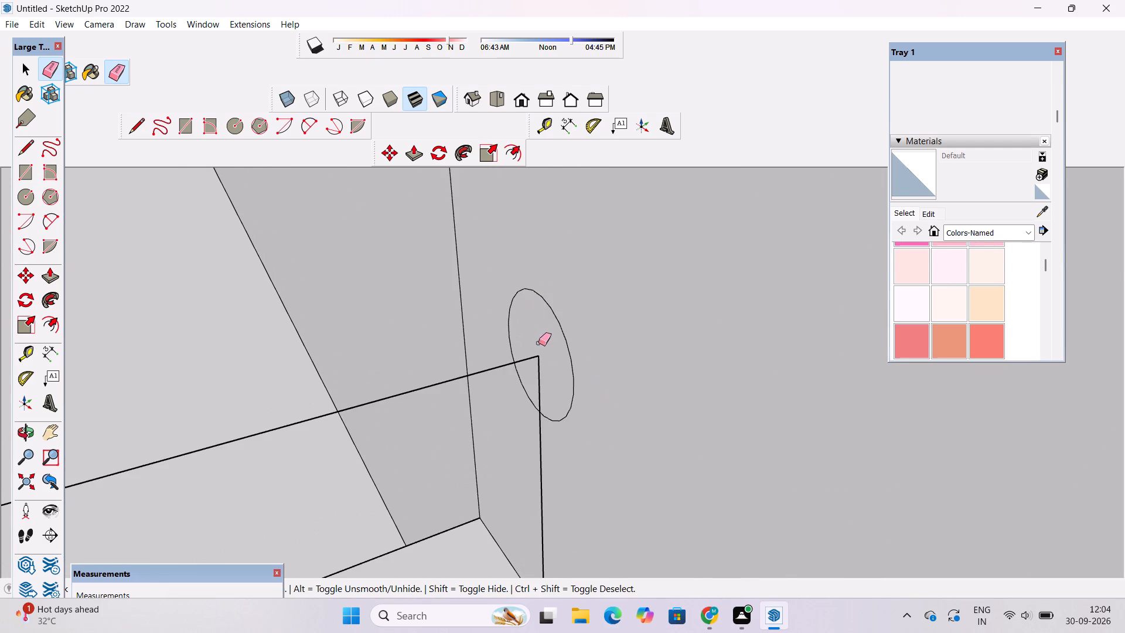
{"action": "left_click", "coordinate": [538, 367]}
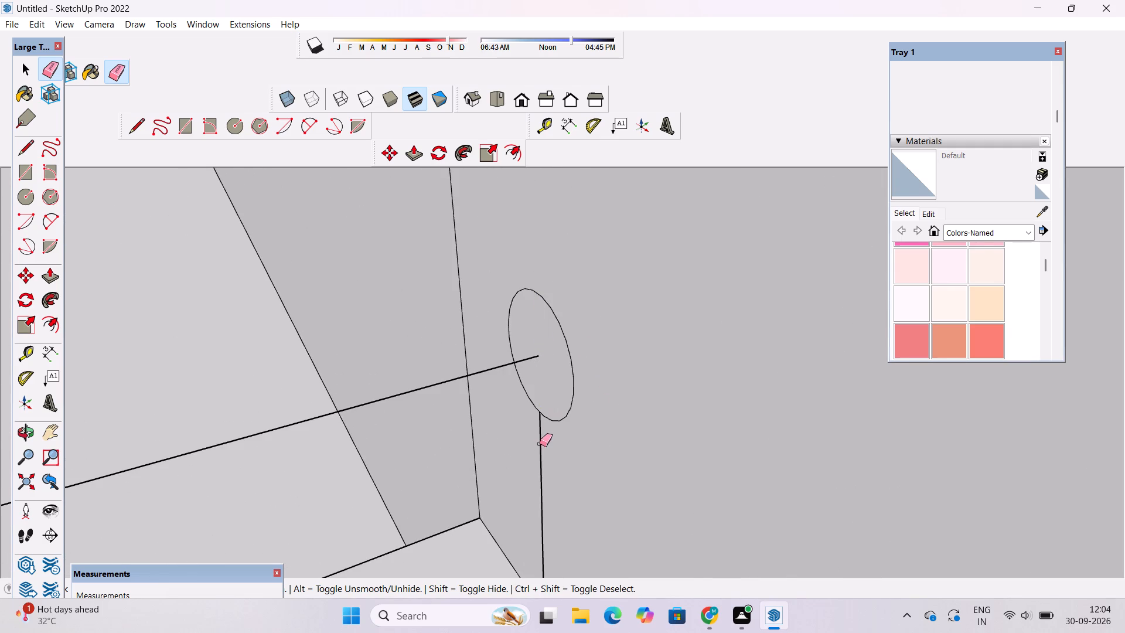
{"action": "left_click", "coordinate": [539, 442]}
{"action": "scroll", "coordinate": [541, 450], "scroll_direction": "down", "scroll_amount": 19}
{"action": "key", "text": "o"}
{"action": "scroll", "coordinate": [547, 464], "scroll_direction": "up", "scroll_amount": 5}
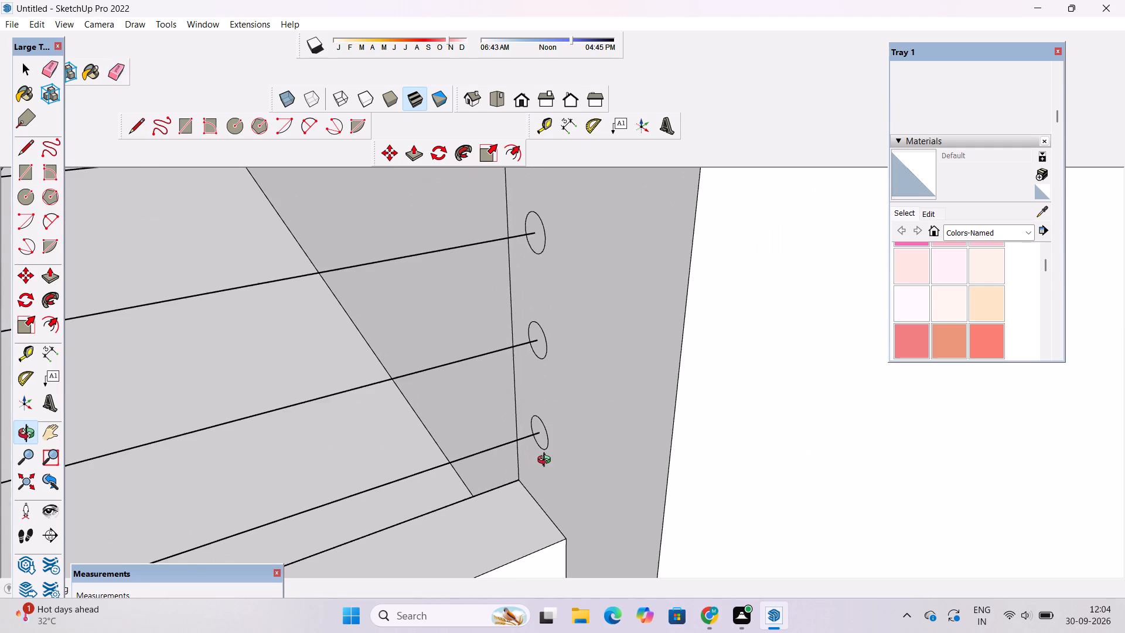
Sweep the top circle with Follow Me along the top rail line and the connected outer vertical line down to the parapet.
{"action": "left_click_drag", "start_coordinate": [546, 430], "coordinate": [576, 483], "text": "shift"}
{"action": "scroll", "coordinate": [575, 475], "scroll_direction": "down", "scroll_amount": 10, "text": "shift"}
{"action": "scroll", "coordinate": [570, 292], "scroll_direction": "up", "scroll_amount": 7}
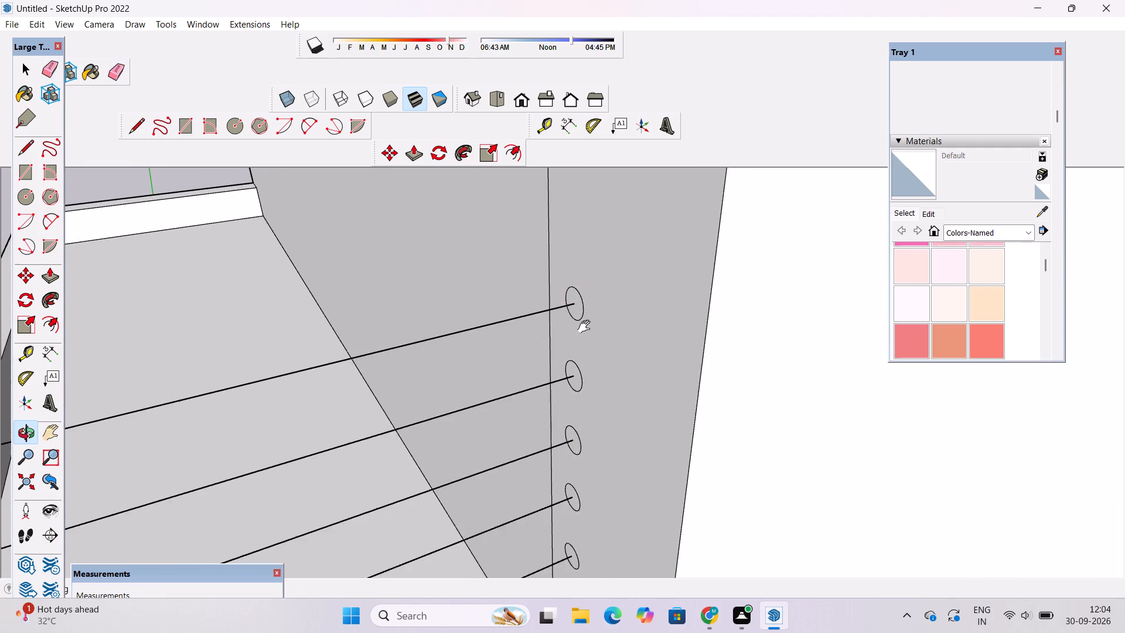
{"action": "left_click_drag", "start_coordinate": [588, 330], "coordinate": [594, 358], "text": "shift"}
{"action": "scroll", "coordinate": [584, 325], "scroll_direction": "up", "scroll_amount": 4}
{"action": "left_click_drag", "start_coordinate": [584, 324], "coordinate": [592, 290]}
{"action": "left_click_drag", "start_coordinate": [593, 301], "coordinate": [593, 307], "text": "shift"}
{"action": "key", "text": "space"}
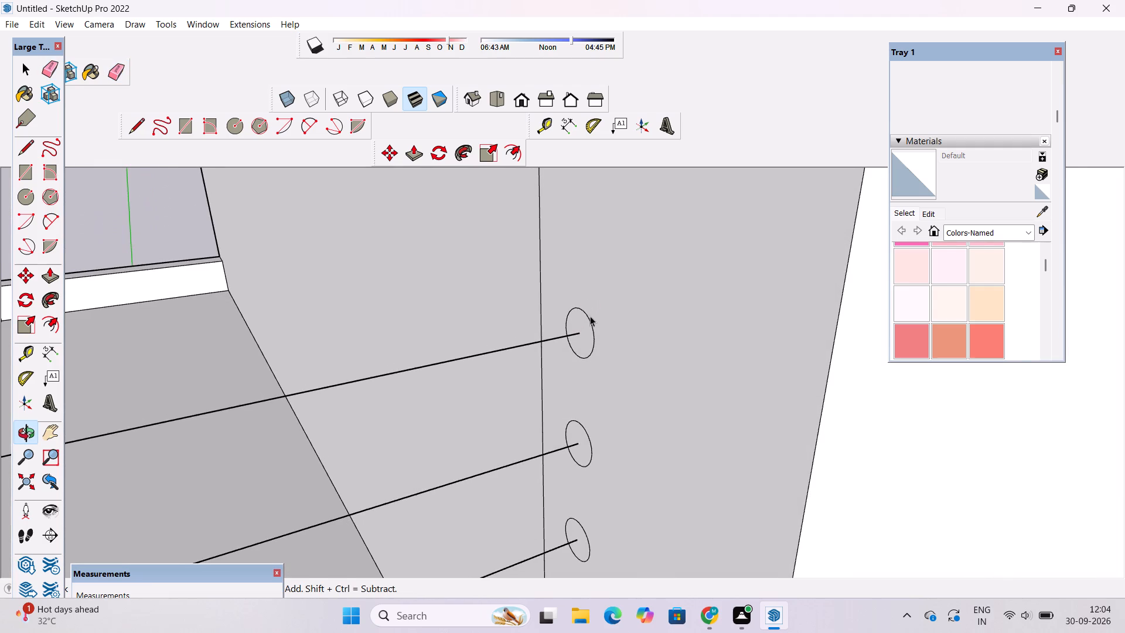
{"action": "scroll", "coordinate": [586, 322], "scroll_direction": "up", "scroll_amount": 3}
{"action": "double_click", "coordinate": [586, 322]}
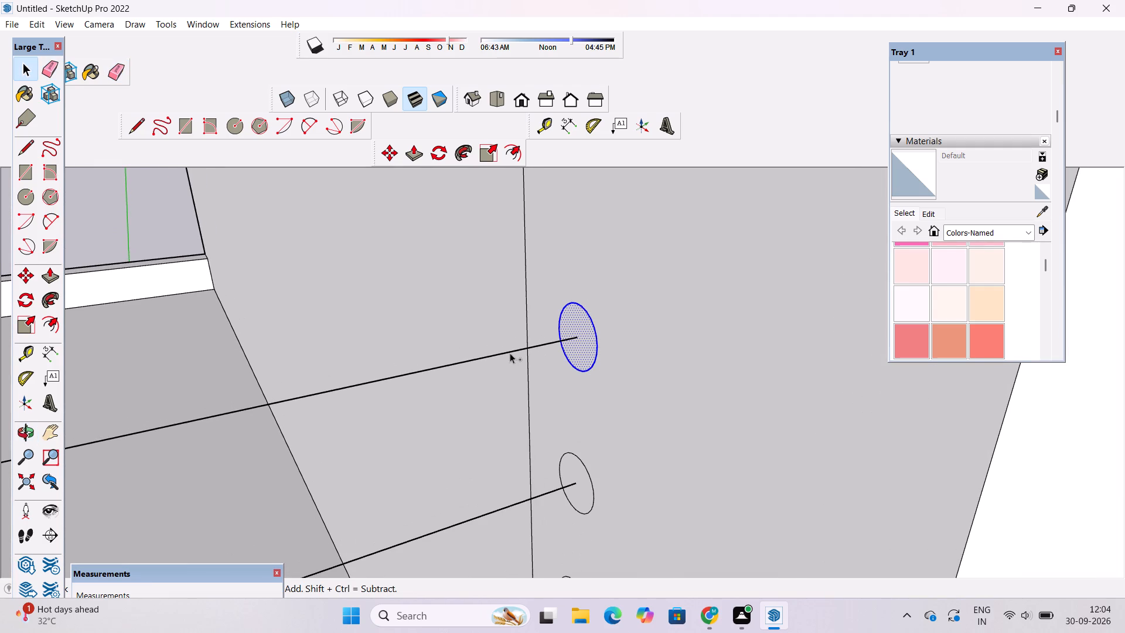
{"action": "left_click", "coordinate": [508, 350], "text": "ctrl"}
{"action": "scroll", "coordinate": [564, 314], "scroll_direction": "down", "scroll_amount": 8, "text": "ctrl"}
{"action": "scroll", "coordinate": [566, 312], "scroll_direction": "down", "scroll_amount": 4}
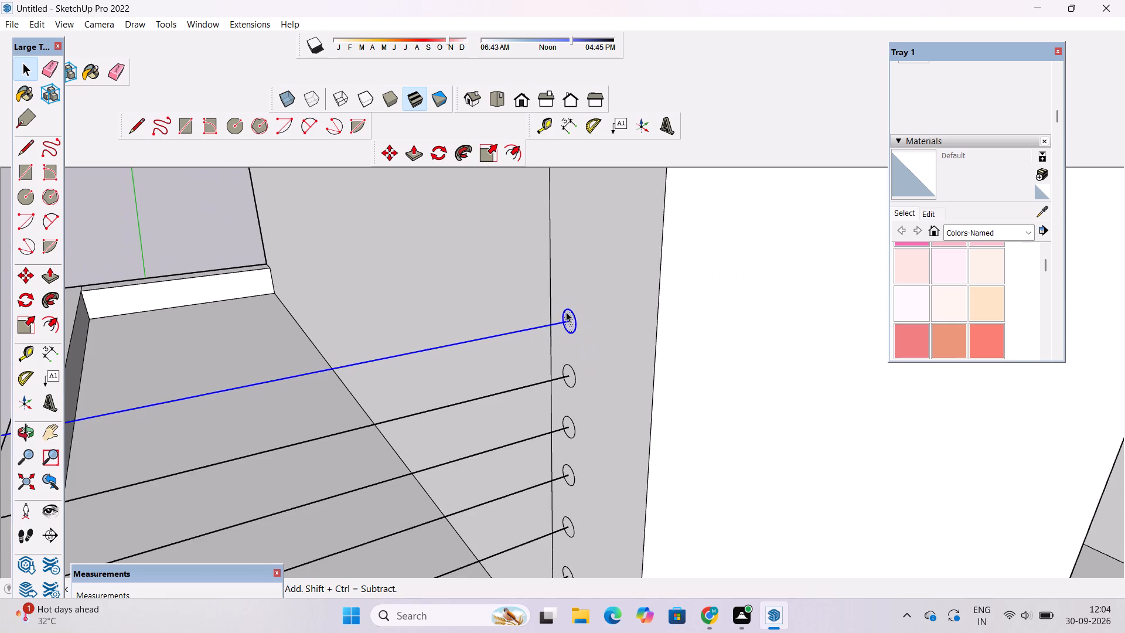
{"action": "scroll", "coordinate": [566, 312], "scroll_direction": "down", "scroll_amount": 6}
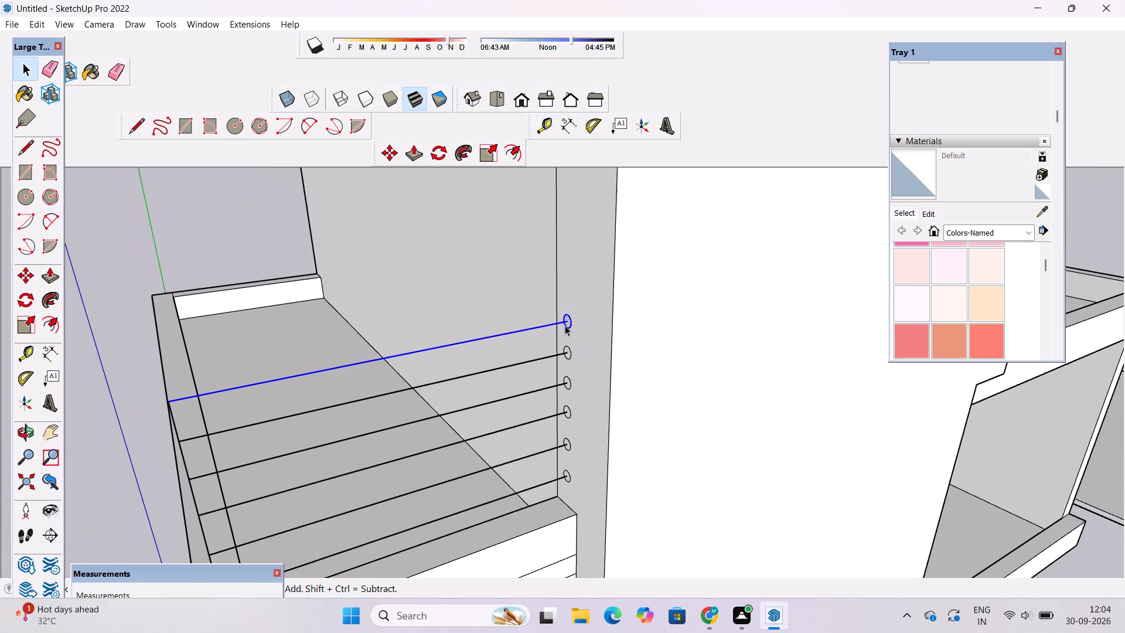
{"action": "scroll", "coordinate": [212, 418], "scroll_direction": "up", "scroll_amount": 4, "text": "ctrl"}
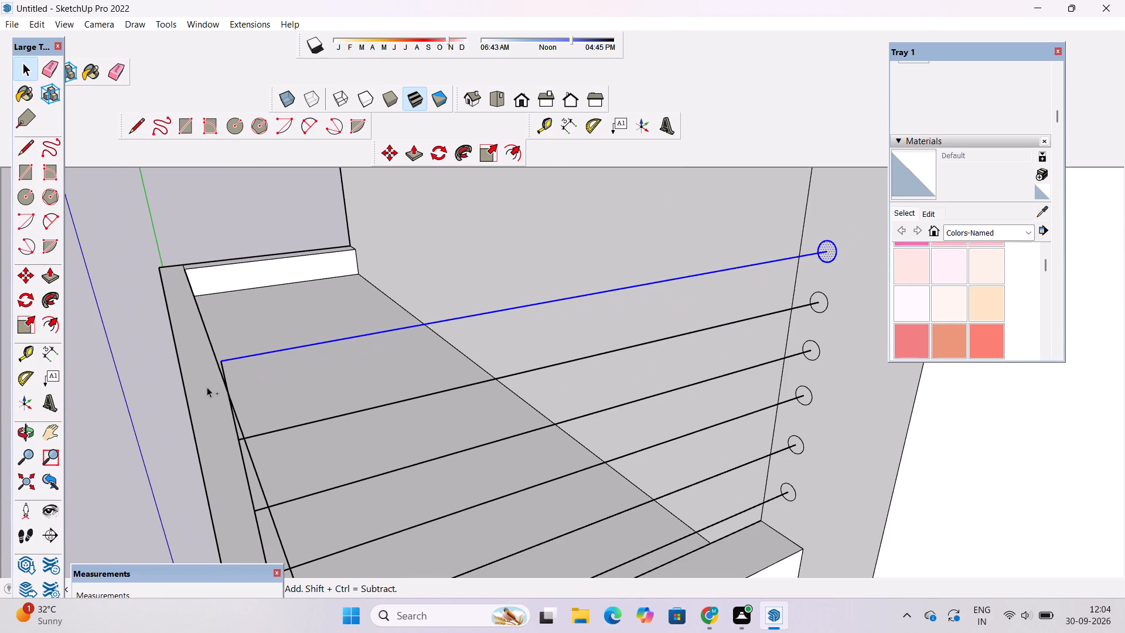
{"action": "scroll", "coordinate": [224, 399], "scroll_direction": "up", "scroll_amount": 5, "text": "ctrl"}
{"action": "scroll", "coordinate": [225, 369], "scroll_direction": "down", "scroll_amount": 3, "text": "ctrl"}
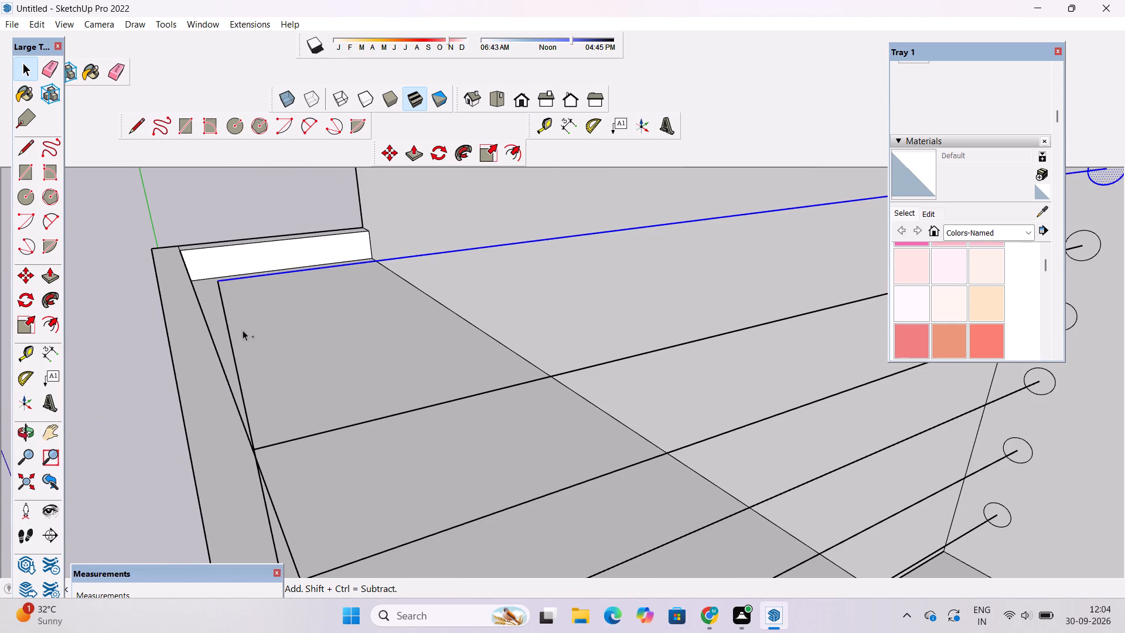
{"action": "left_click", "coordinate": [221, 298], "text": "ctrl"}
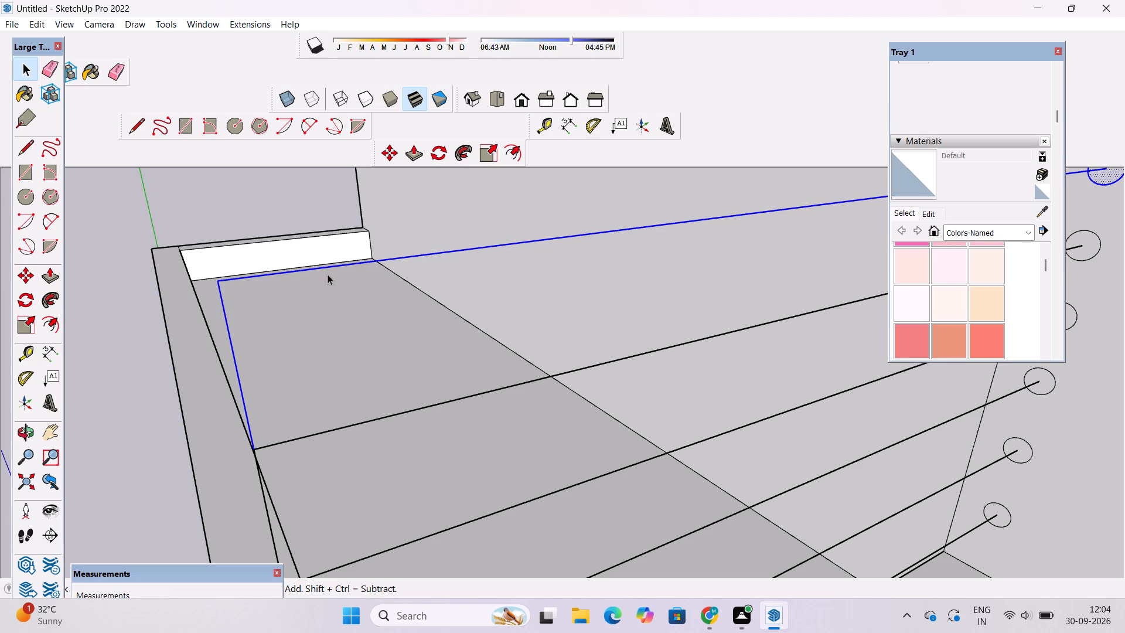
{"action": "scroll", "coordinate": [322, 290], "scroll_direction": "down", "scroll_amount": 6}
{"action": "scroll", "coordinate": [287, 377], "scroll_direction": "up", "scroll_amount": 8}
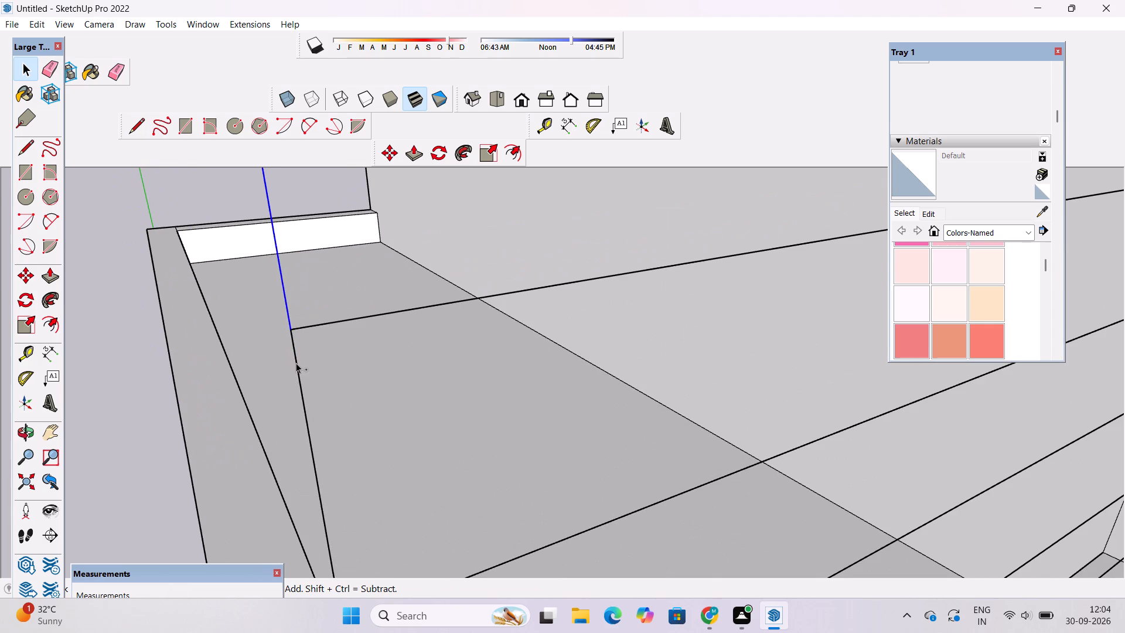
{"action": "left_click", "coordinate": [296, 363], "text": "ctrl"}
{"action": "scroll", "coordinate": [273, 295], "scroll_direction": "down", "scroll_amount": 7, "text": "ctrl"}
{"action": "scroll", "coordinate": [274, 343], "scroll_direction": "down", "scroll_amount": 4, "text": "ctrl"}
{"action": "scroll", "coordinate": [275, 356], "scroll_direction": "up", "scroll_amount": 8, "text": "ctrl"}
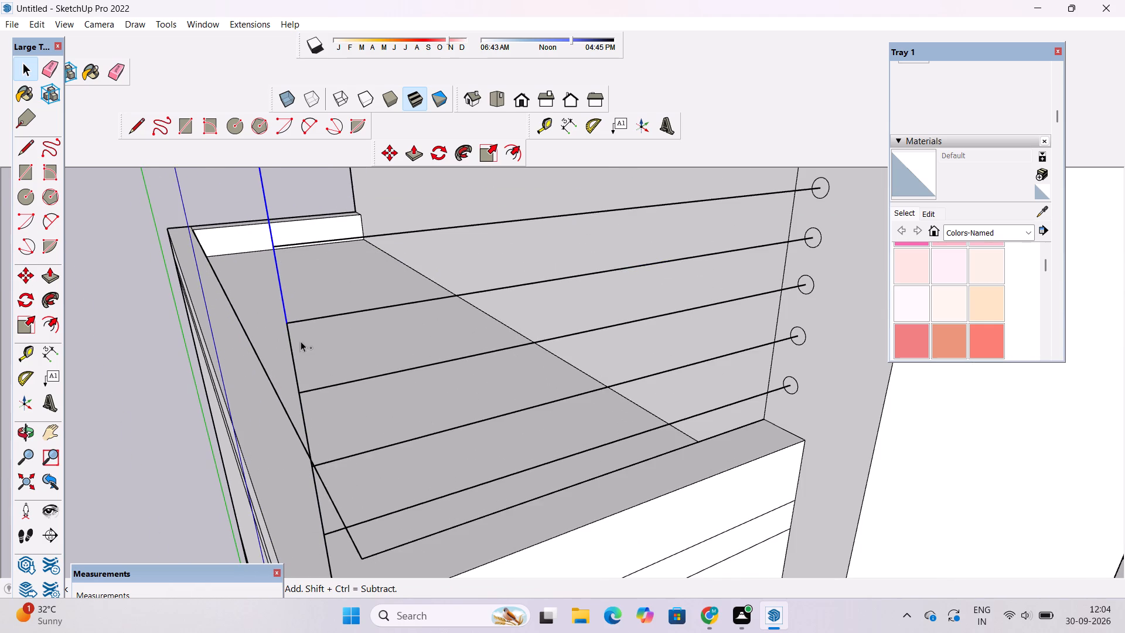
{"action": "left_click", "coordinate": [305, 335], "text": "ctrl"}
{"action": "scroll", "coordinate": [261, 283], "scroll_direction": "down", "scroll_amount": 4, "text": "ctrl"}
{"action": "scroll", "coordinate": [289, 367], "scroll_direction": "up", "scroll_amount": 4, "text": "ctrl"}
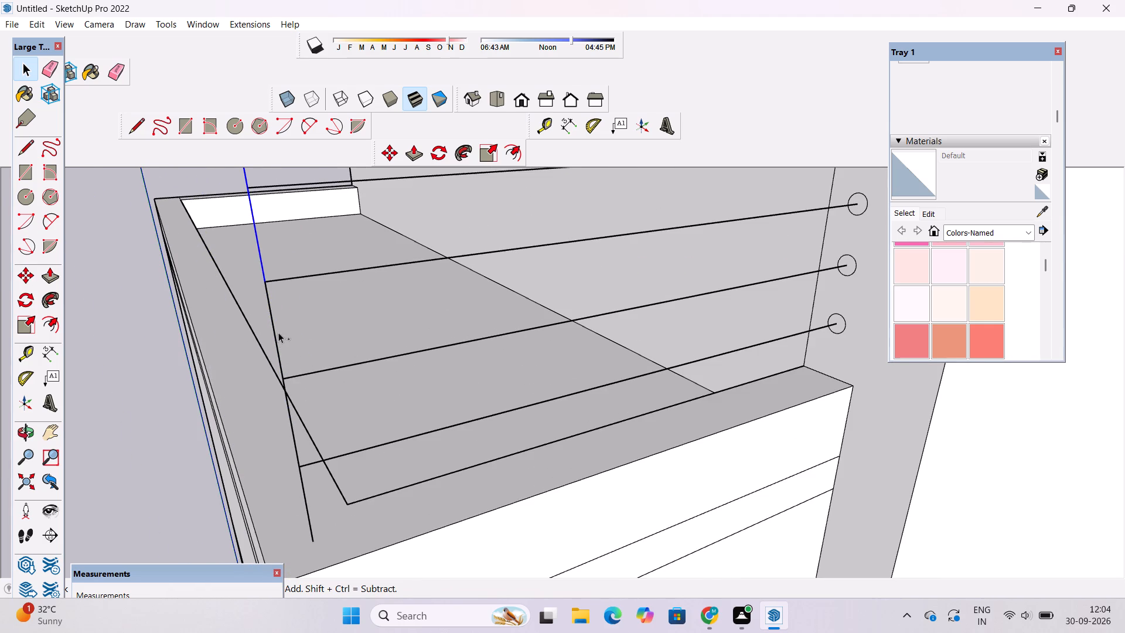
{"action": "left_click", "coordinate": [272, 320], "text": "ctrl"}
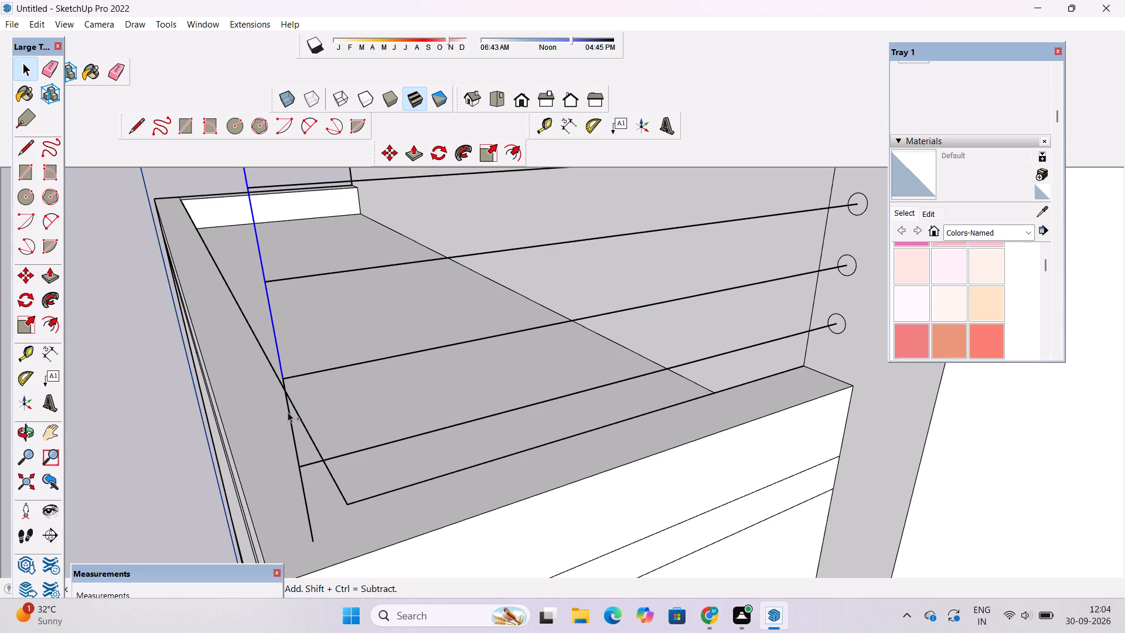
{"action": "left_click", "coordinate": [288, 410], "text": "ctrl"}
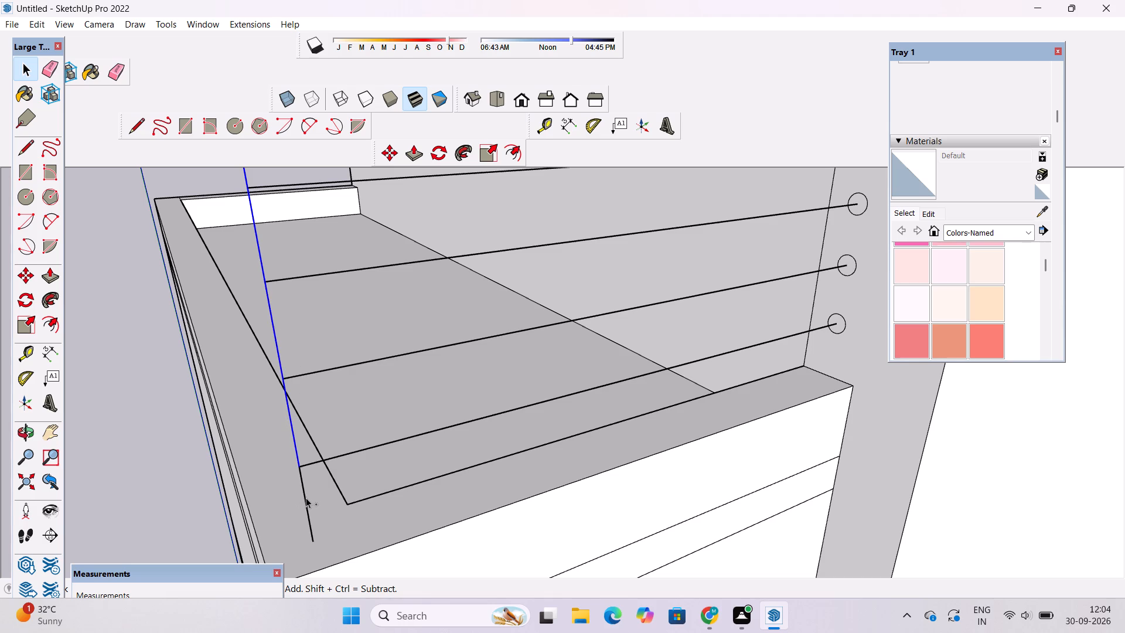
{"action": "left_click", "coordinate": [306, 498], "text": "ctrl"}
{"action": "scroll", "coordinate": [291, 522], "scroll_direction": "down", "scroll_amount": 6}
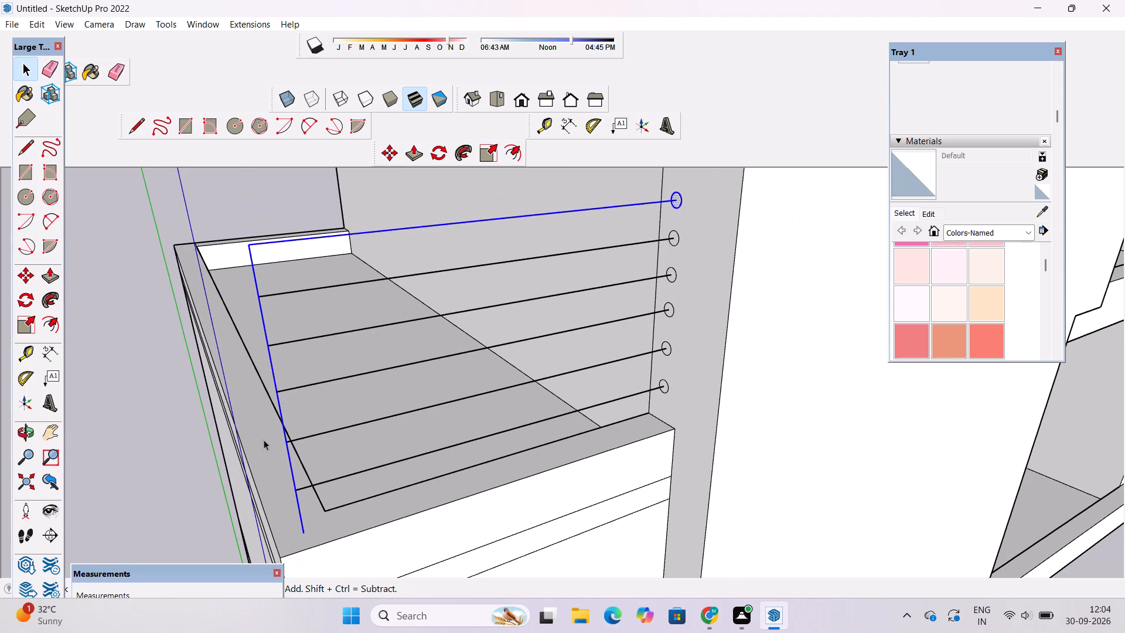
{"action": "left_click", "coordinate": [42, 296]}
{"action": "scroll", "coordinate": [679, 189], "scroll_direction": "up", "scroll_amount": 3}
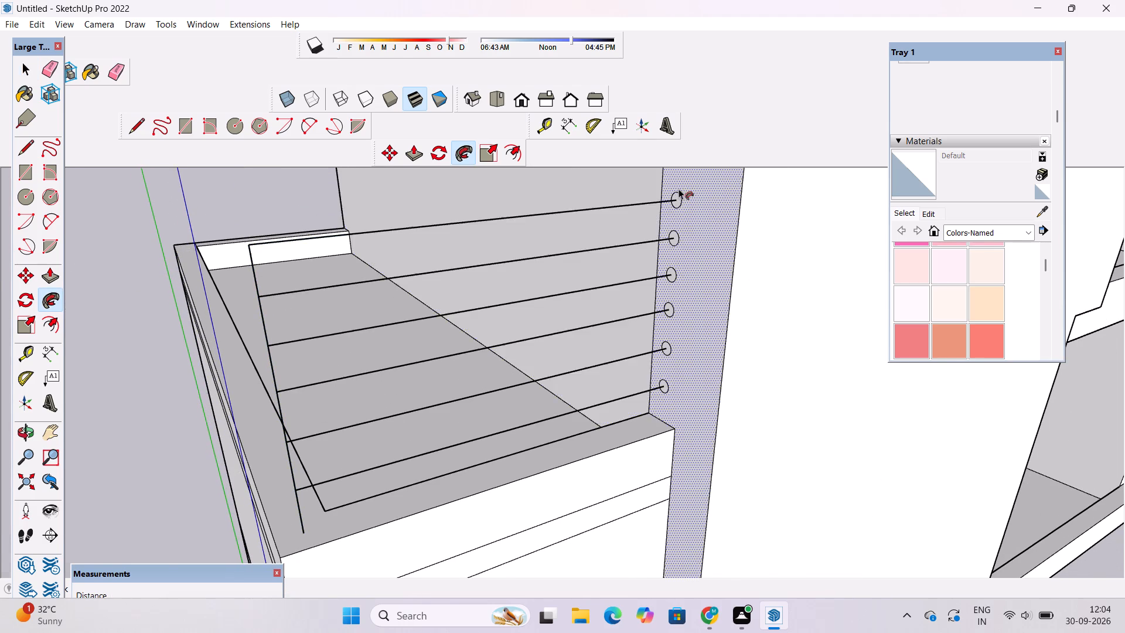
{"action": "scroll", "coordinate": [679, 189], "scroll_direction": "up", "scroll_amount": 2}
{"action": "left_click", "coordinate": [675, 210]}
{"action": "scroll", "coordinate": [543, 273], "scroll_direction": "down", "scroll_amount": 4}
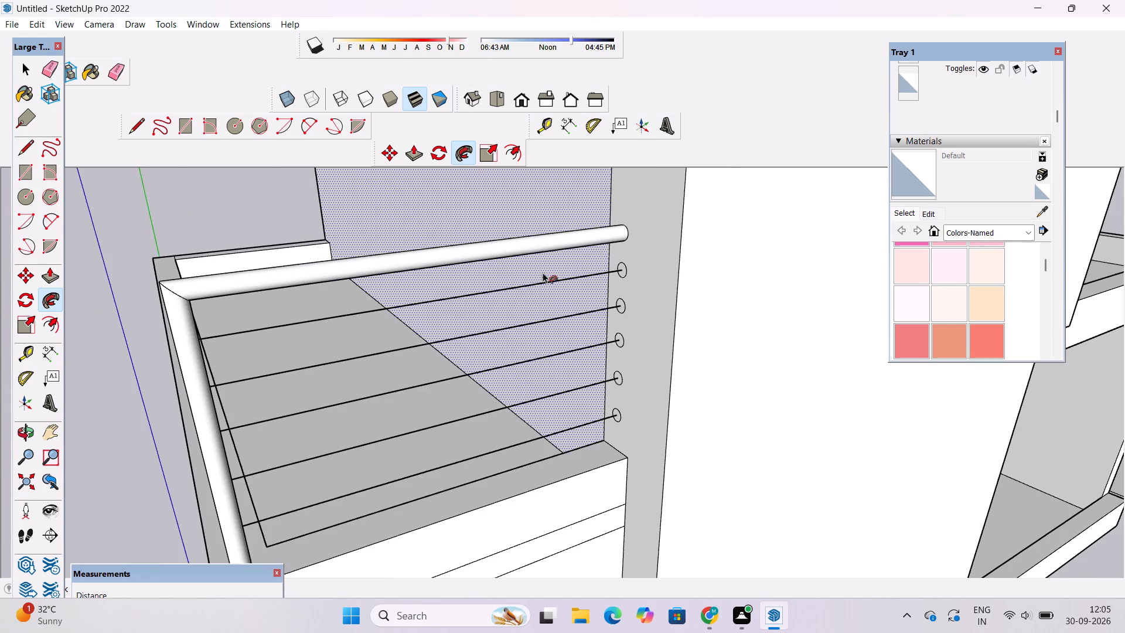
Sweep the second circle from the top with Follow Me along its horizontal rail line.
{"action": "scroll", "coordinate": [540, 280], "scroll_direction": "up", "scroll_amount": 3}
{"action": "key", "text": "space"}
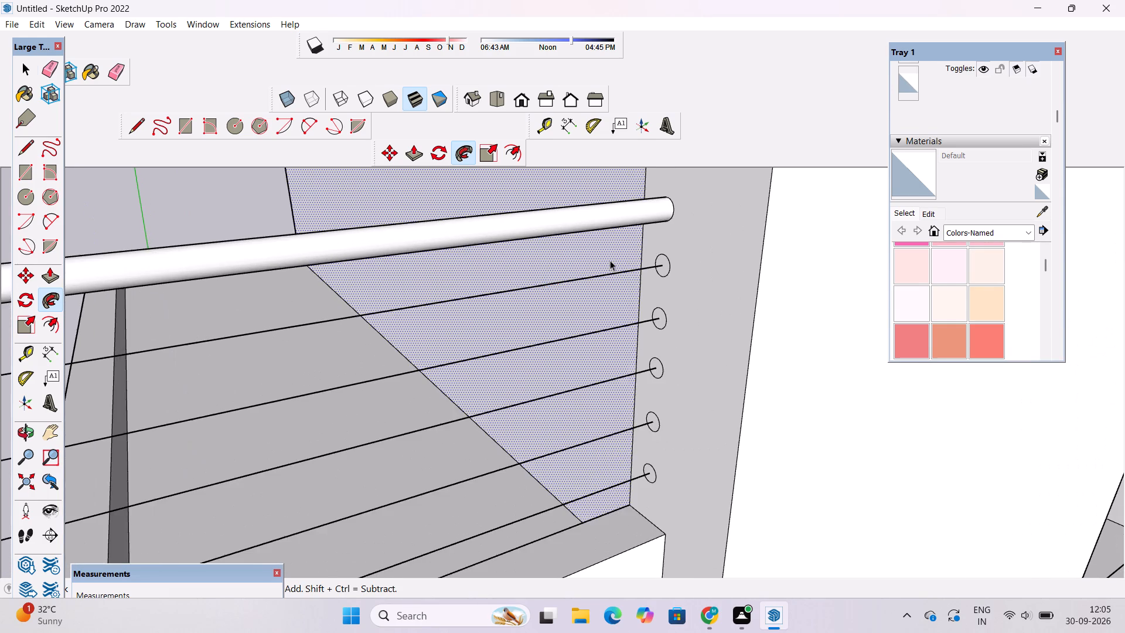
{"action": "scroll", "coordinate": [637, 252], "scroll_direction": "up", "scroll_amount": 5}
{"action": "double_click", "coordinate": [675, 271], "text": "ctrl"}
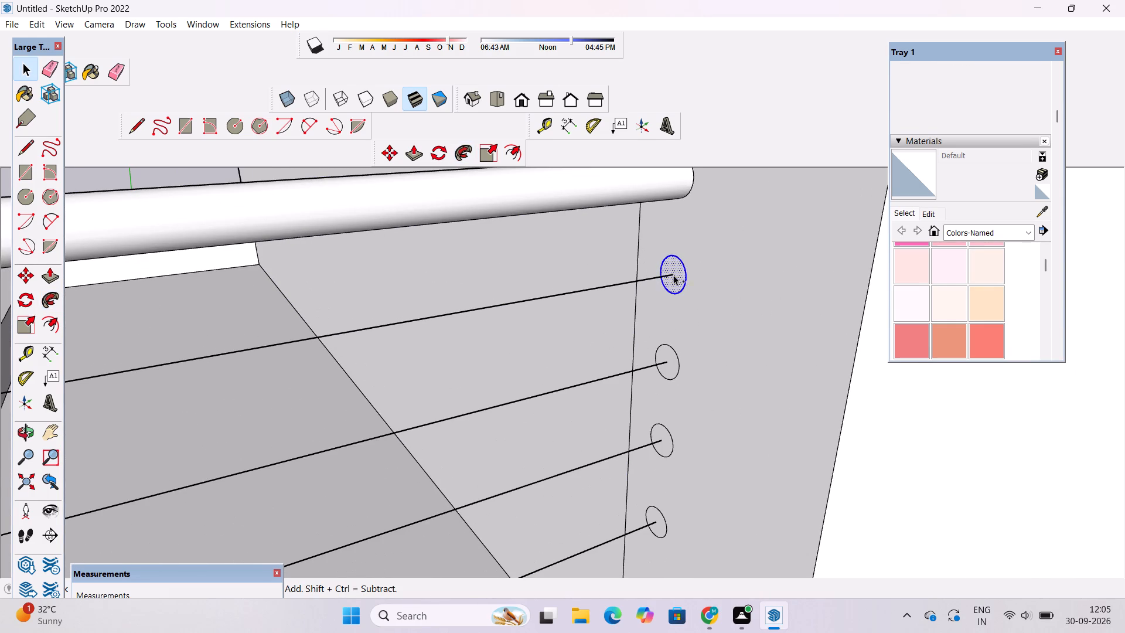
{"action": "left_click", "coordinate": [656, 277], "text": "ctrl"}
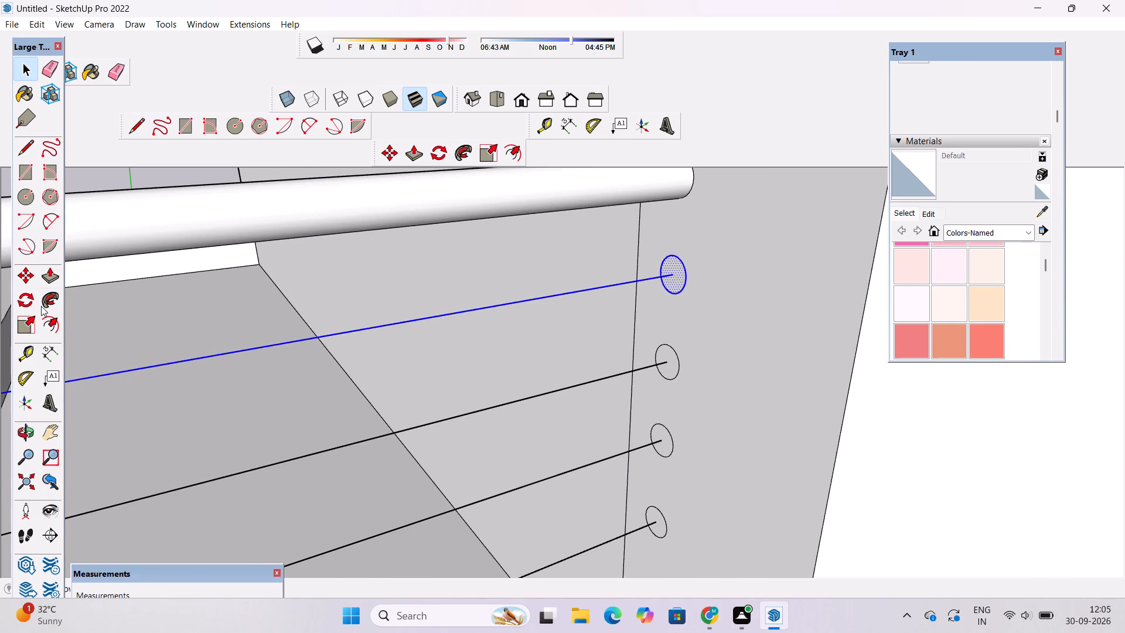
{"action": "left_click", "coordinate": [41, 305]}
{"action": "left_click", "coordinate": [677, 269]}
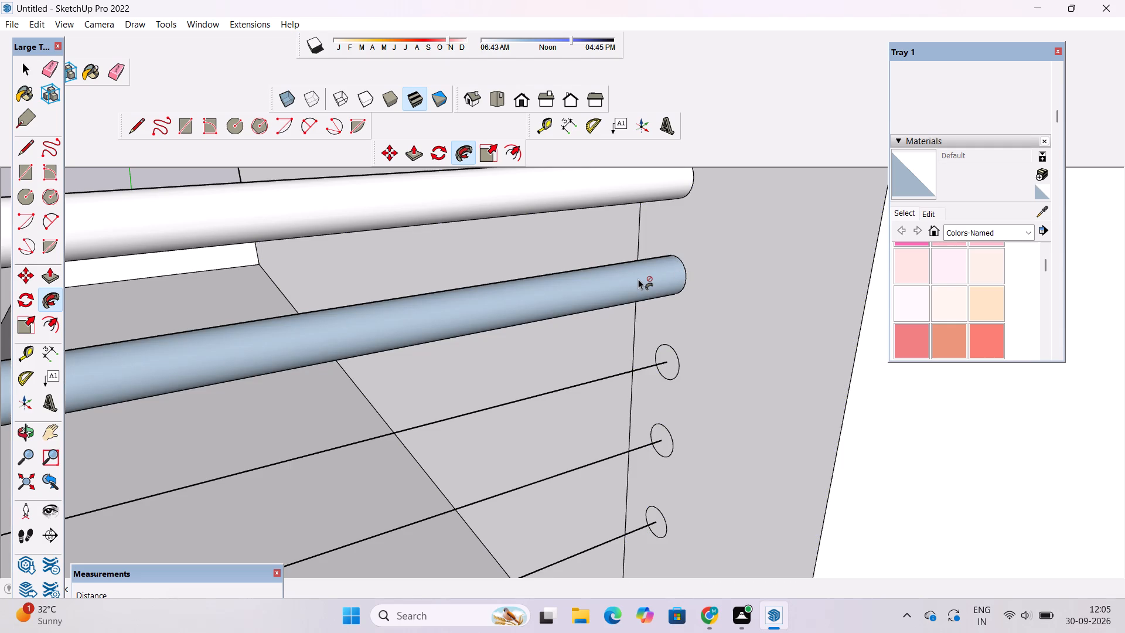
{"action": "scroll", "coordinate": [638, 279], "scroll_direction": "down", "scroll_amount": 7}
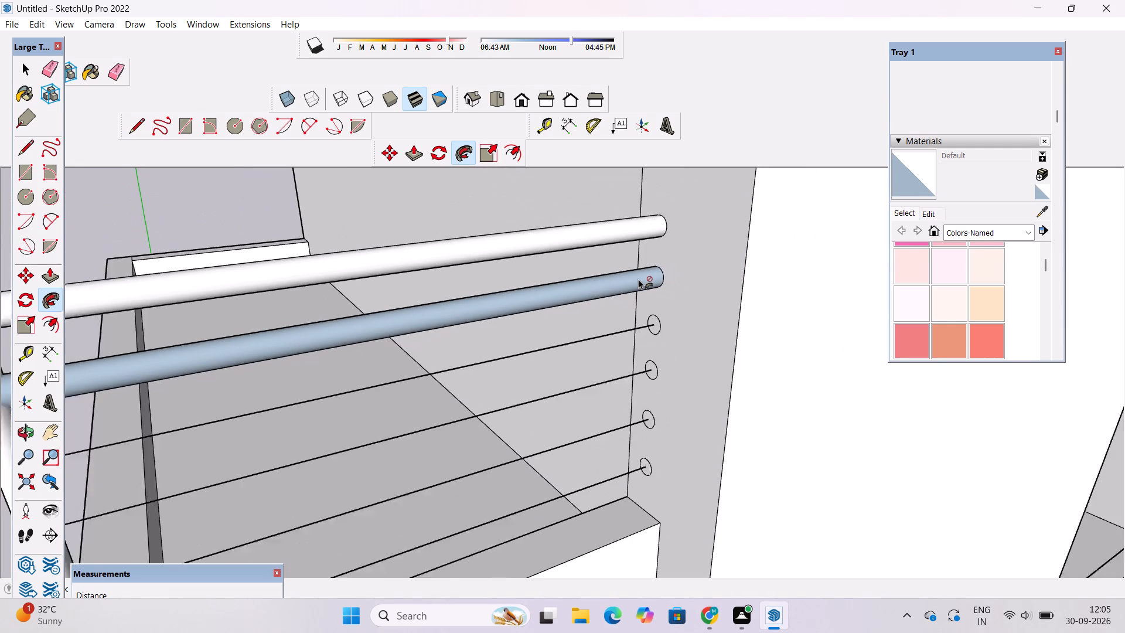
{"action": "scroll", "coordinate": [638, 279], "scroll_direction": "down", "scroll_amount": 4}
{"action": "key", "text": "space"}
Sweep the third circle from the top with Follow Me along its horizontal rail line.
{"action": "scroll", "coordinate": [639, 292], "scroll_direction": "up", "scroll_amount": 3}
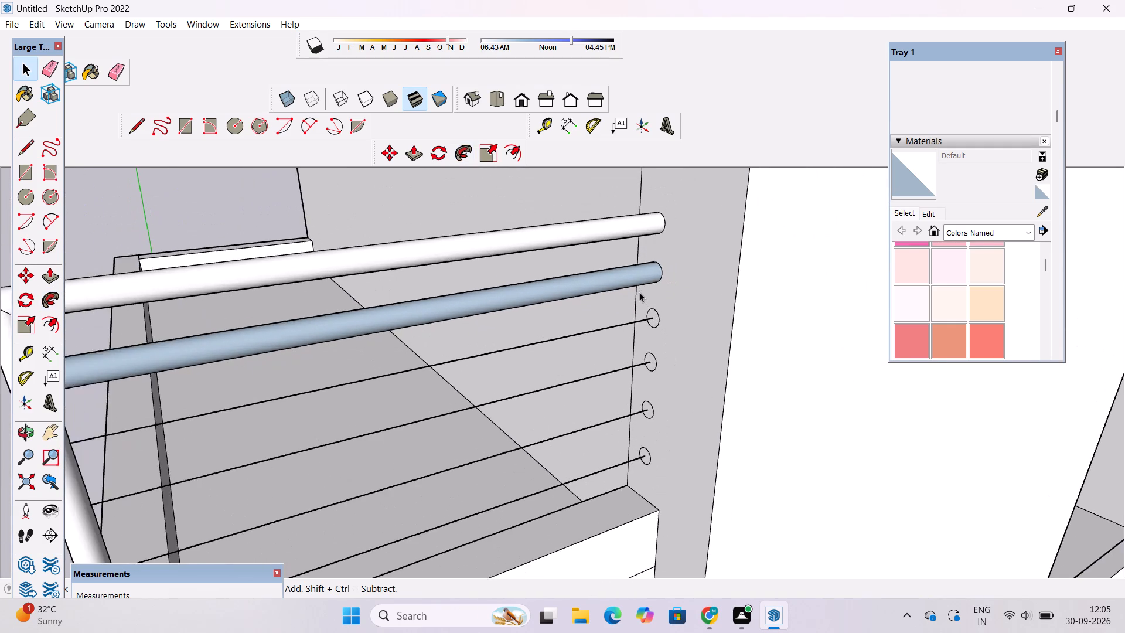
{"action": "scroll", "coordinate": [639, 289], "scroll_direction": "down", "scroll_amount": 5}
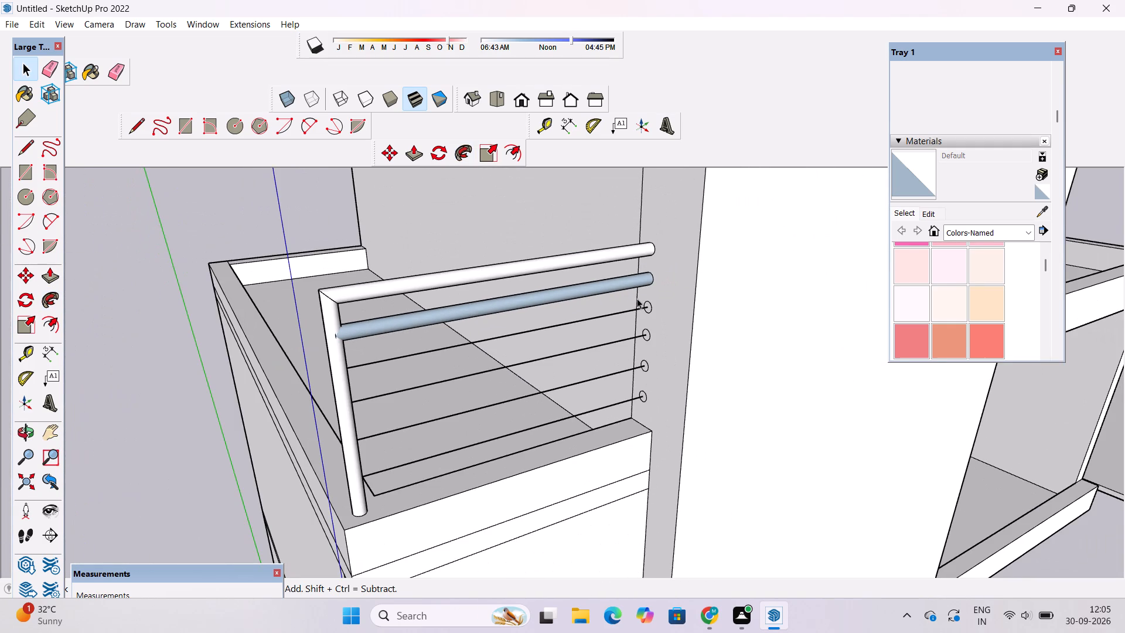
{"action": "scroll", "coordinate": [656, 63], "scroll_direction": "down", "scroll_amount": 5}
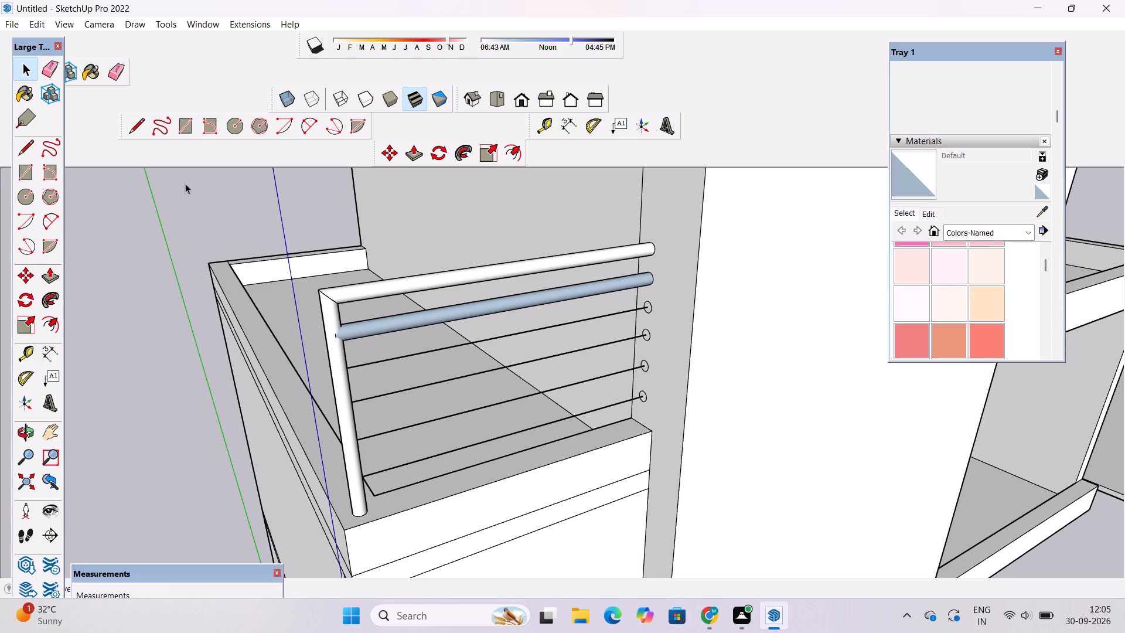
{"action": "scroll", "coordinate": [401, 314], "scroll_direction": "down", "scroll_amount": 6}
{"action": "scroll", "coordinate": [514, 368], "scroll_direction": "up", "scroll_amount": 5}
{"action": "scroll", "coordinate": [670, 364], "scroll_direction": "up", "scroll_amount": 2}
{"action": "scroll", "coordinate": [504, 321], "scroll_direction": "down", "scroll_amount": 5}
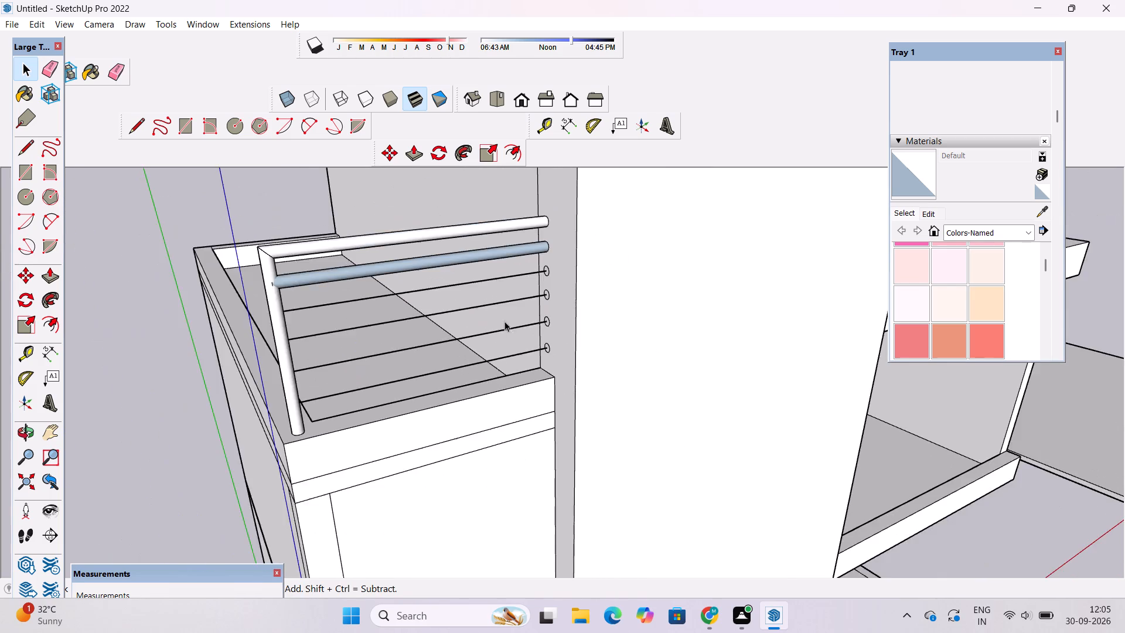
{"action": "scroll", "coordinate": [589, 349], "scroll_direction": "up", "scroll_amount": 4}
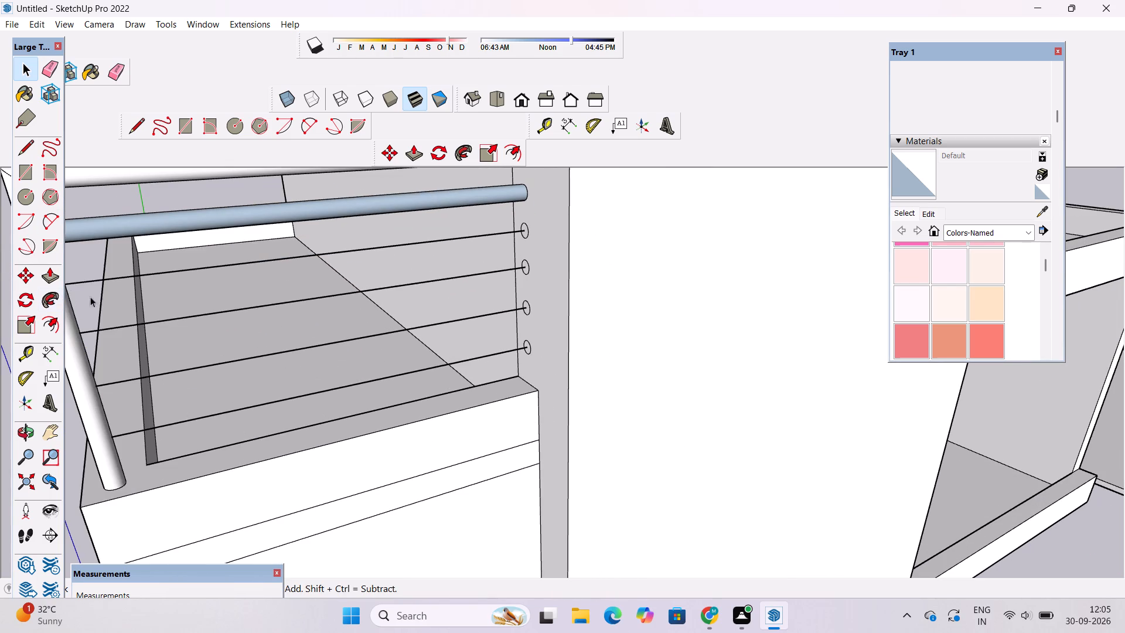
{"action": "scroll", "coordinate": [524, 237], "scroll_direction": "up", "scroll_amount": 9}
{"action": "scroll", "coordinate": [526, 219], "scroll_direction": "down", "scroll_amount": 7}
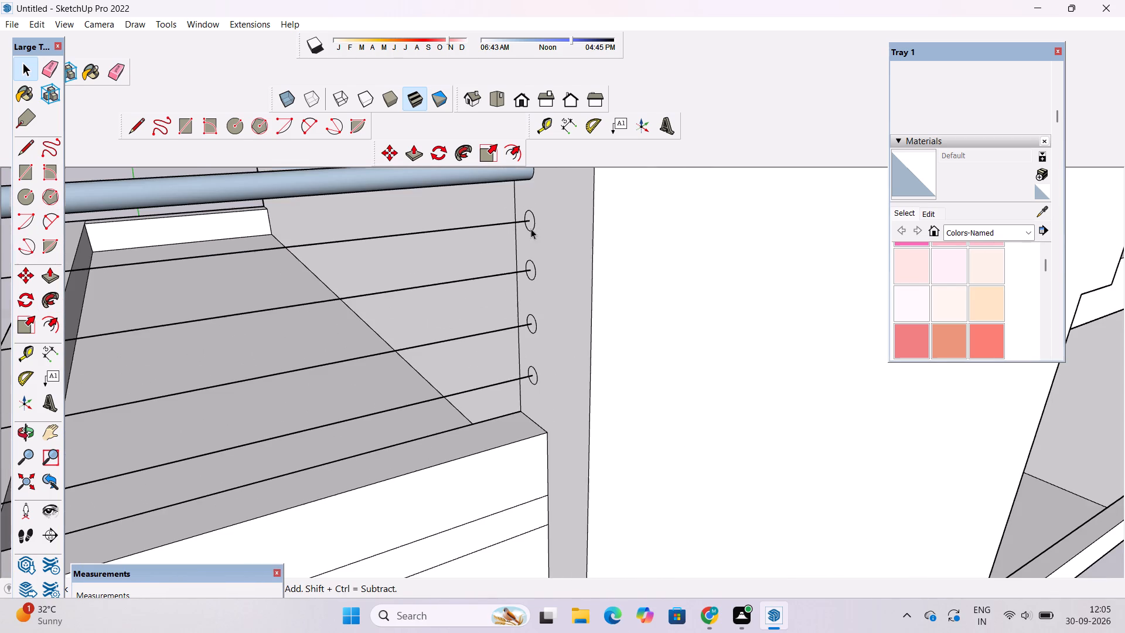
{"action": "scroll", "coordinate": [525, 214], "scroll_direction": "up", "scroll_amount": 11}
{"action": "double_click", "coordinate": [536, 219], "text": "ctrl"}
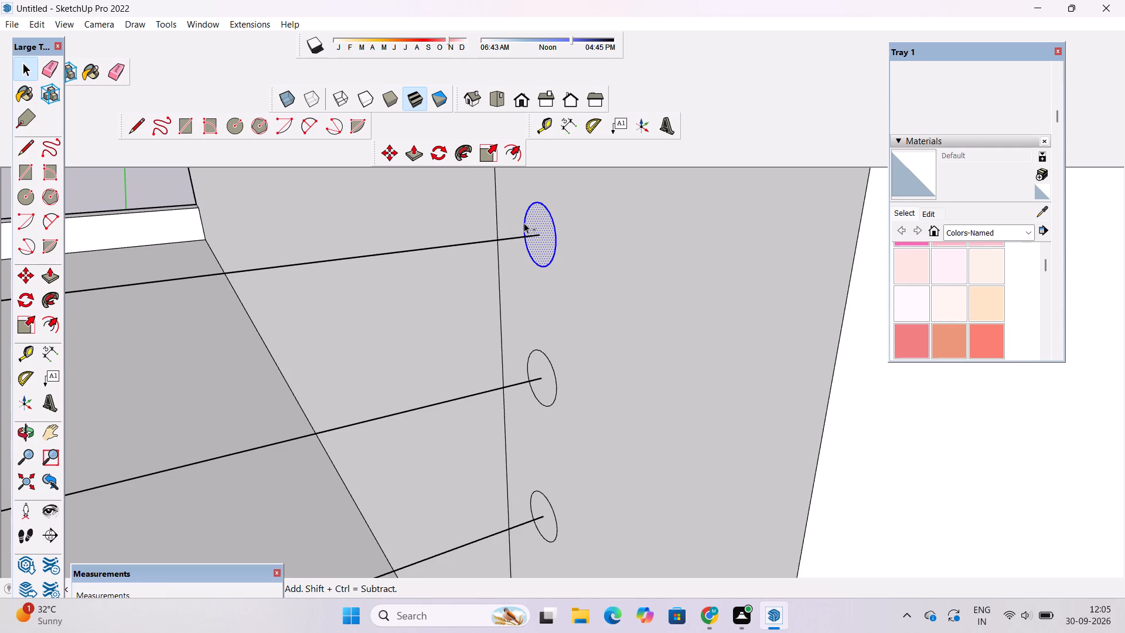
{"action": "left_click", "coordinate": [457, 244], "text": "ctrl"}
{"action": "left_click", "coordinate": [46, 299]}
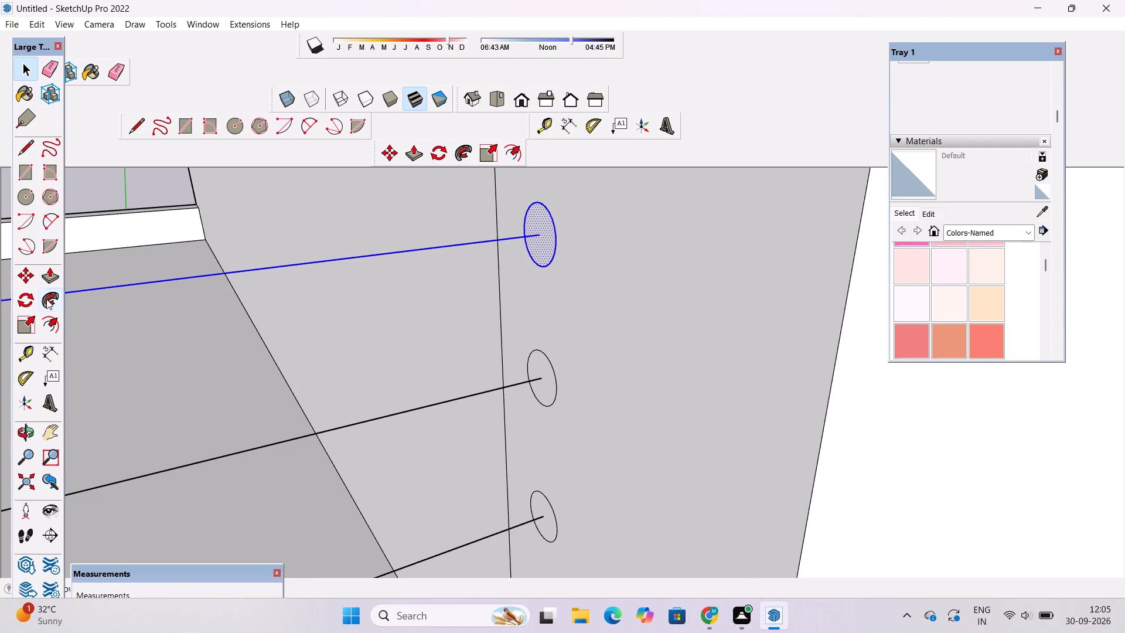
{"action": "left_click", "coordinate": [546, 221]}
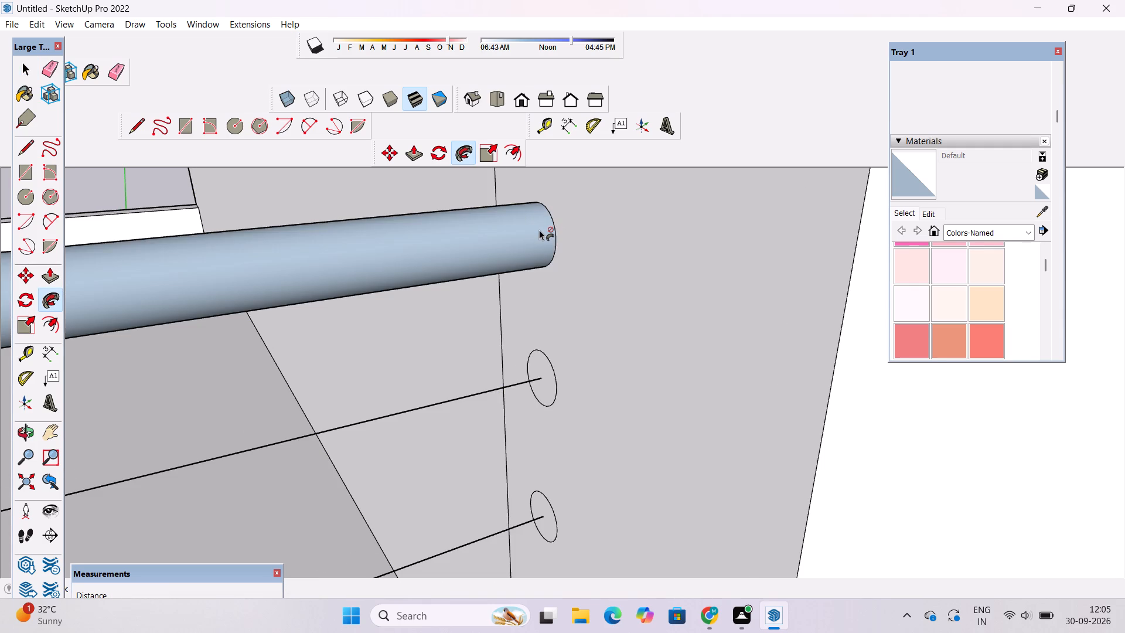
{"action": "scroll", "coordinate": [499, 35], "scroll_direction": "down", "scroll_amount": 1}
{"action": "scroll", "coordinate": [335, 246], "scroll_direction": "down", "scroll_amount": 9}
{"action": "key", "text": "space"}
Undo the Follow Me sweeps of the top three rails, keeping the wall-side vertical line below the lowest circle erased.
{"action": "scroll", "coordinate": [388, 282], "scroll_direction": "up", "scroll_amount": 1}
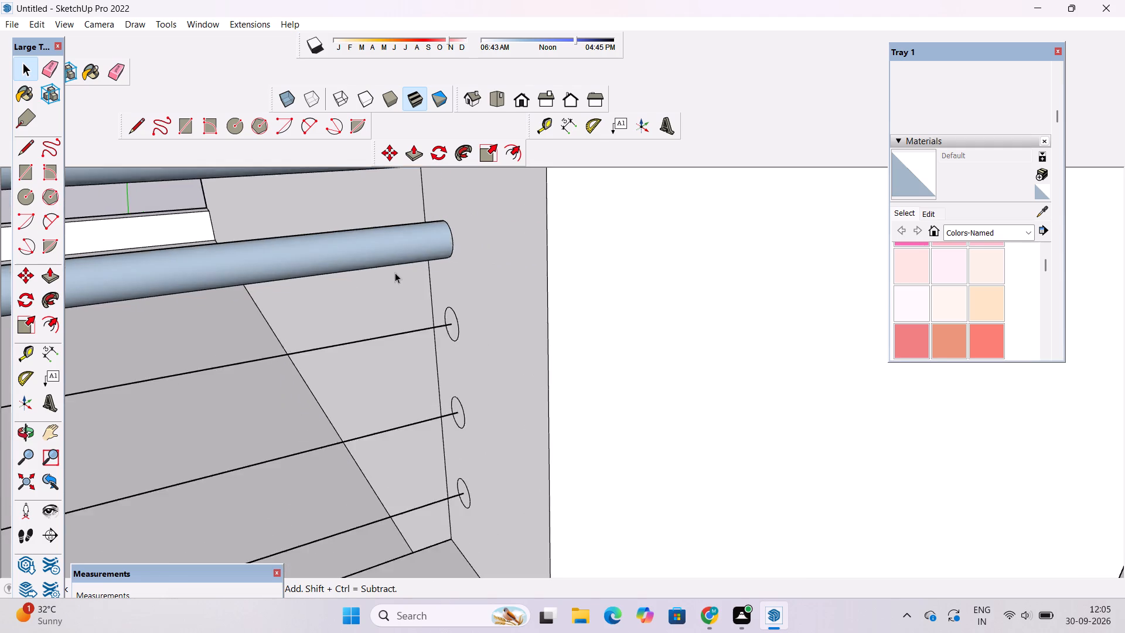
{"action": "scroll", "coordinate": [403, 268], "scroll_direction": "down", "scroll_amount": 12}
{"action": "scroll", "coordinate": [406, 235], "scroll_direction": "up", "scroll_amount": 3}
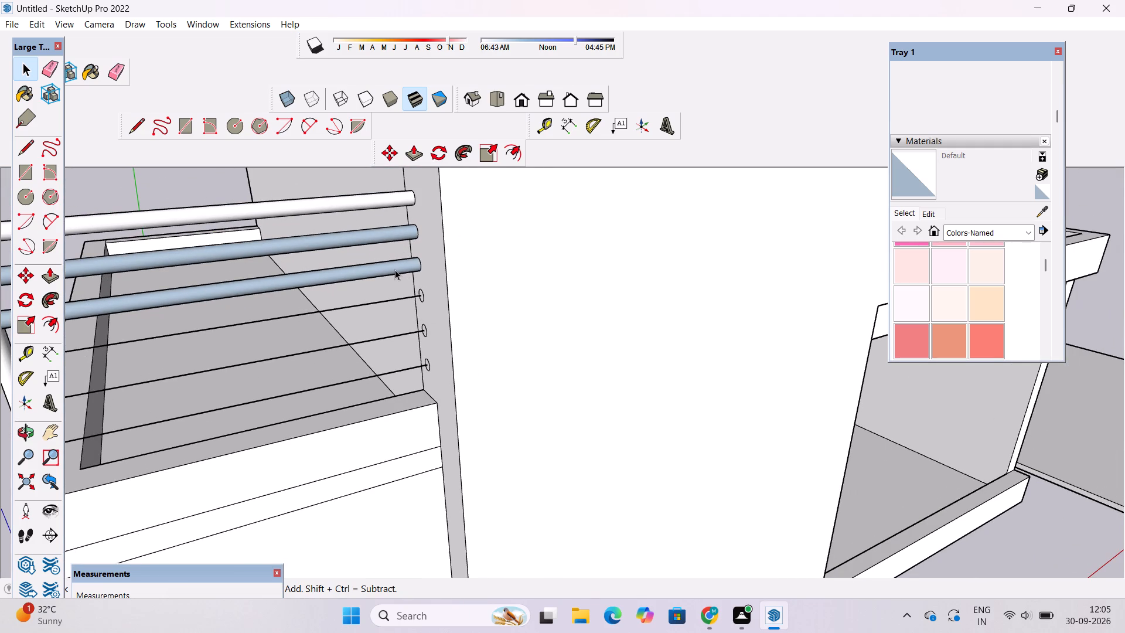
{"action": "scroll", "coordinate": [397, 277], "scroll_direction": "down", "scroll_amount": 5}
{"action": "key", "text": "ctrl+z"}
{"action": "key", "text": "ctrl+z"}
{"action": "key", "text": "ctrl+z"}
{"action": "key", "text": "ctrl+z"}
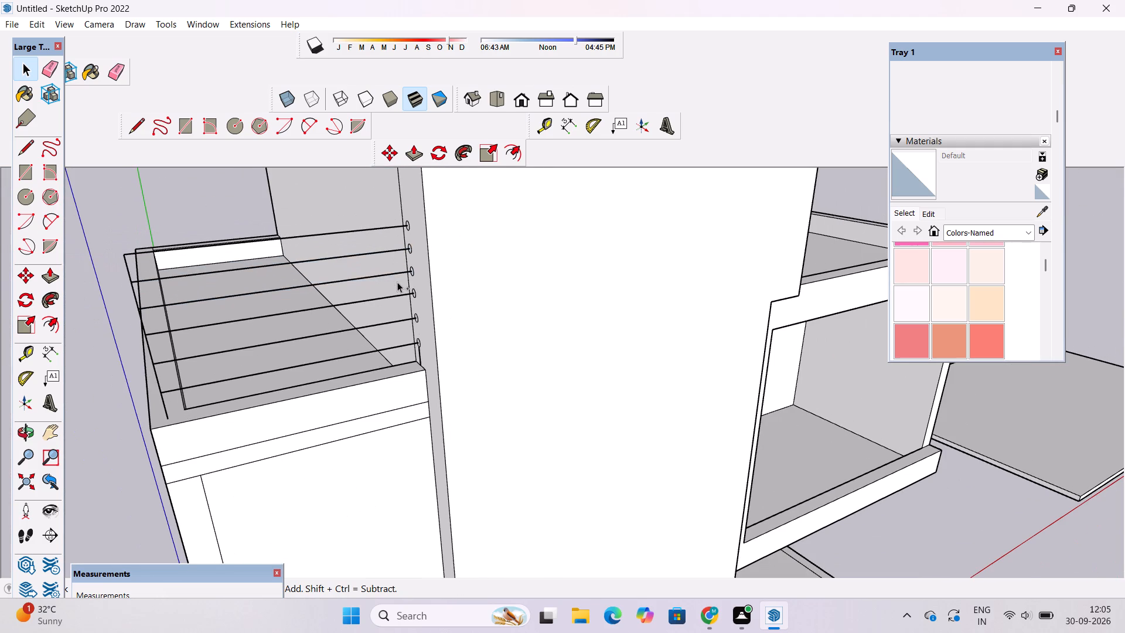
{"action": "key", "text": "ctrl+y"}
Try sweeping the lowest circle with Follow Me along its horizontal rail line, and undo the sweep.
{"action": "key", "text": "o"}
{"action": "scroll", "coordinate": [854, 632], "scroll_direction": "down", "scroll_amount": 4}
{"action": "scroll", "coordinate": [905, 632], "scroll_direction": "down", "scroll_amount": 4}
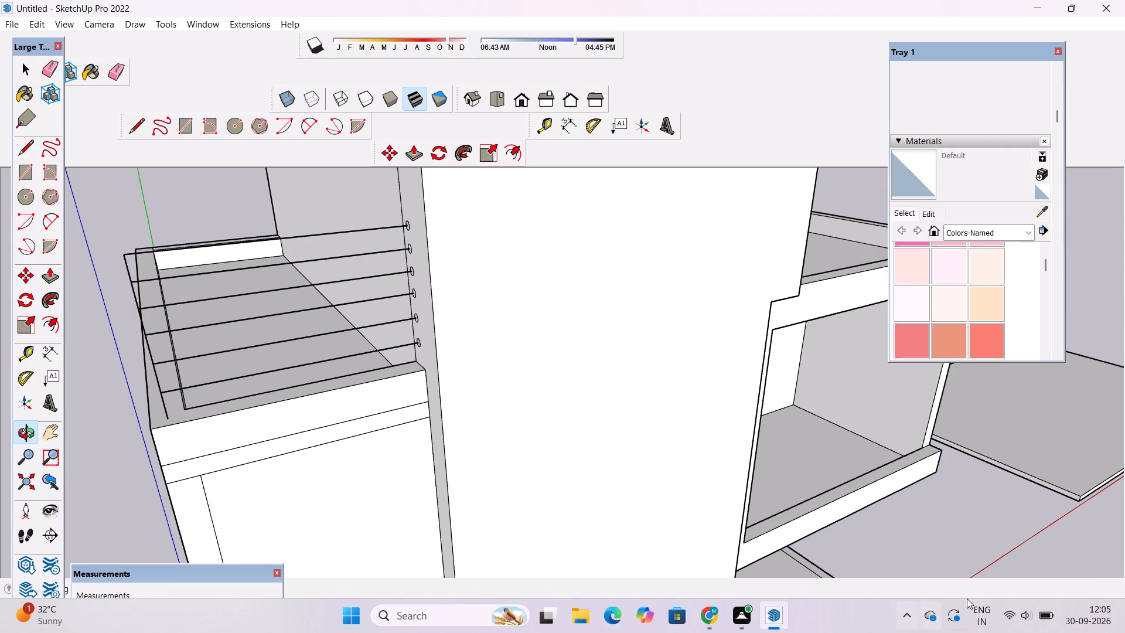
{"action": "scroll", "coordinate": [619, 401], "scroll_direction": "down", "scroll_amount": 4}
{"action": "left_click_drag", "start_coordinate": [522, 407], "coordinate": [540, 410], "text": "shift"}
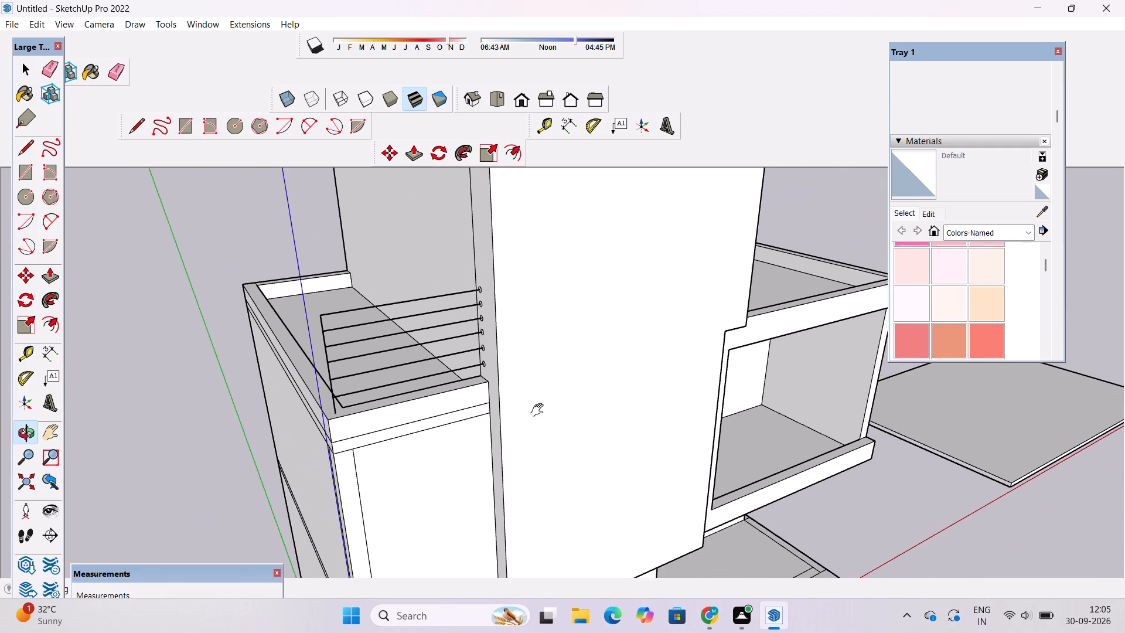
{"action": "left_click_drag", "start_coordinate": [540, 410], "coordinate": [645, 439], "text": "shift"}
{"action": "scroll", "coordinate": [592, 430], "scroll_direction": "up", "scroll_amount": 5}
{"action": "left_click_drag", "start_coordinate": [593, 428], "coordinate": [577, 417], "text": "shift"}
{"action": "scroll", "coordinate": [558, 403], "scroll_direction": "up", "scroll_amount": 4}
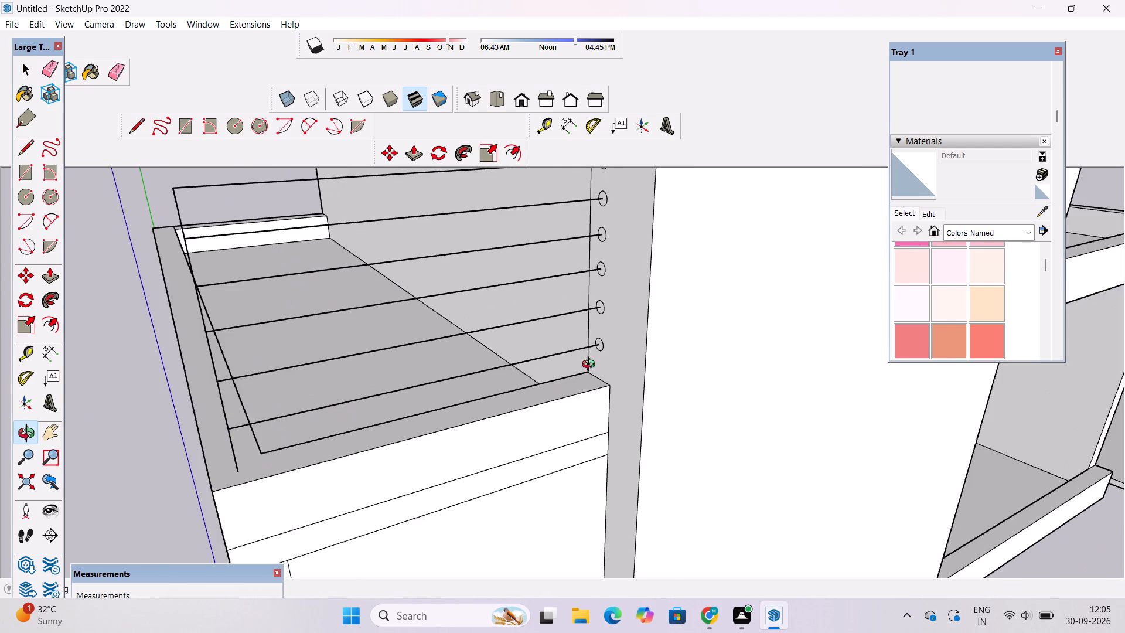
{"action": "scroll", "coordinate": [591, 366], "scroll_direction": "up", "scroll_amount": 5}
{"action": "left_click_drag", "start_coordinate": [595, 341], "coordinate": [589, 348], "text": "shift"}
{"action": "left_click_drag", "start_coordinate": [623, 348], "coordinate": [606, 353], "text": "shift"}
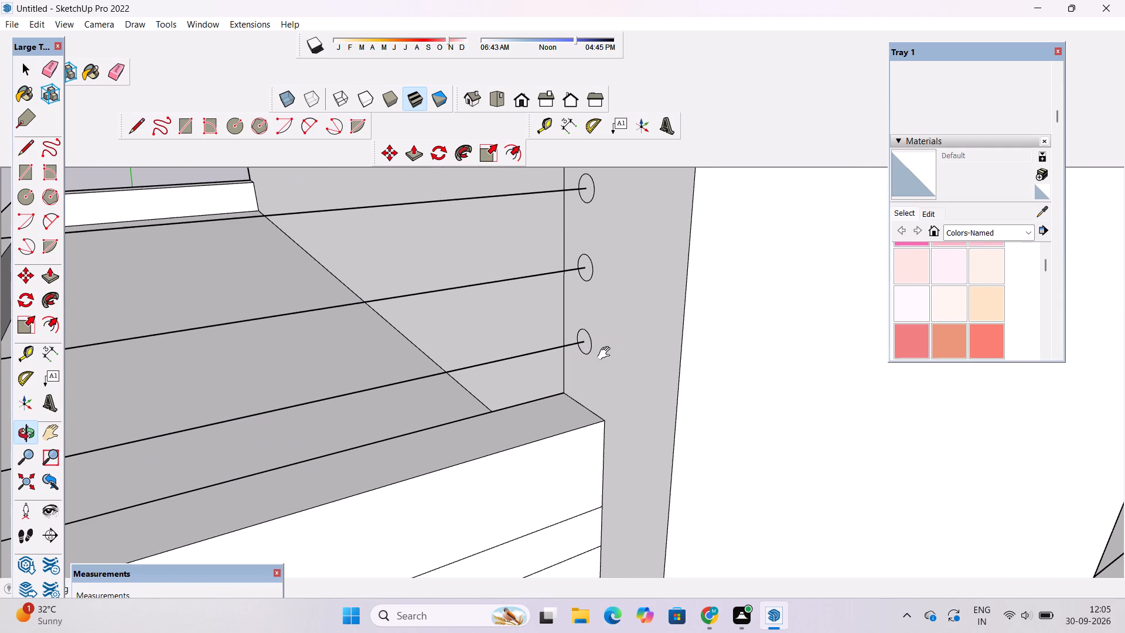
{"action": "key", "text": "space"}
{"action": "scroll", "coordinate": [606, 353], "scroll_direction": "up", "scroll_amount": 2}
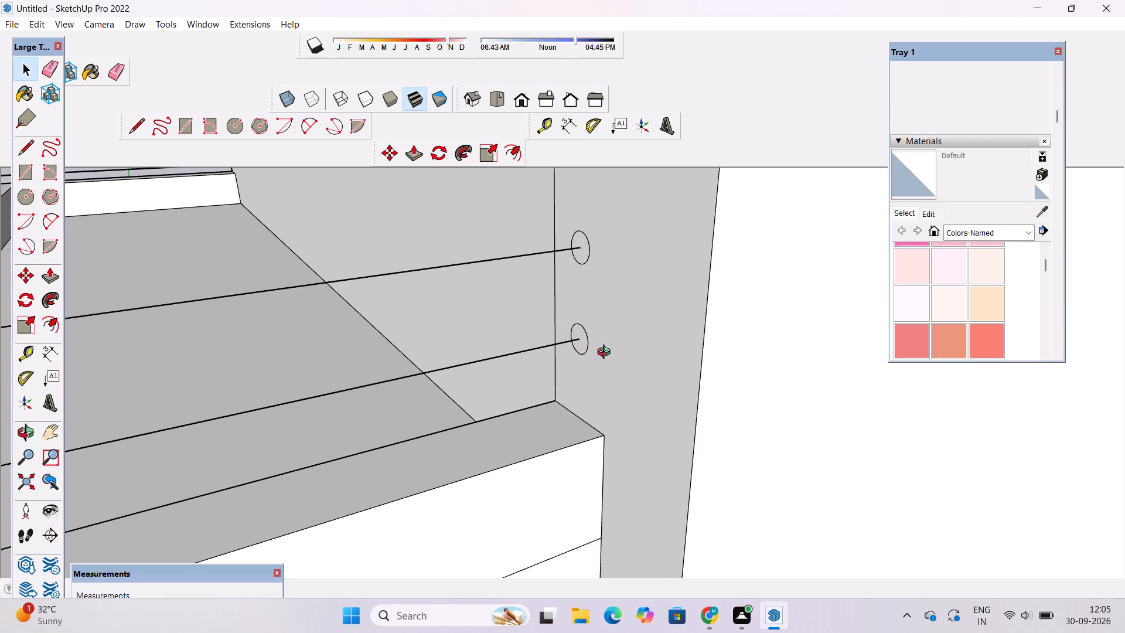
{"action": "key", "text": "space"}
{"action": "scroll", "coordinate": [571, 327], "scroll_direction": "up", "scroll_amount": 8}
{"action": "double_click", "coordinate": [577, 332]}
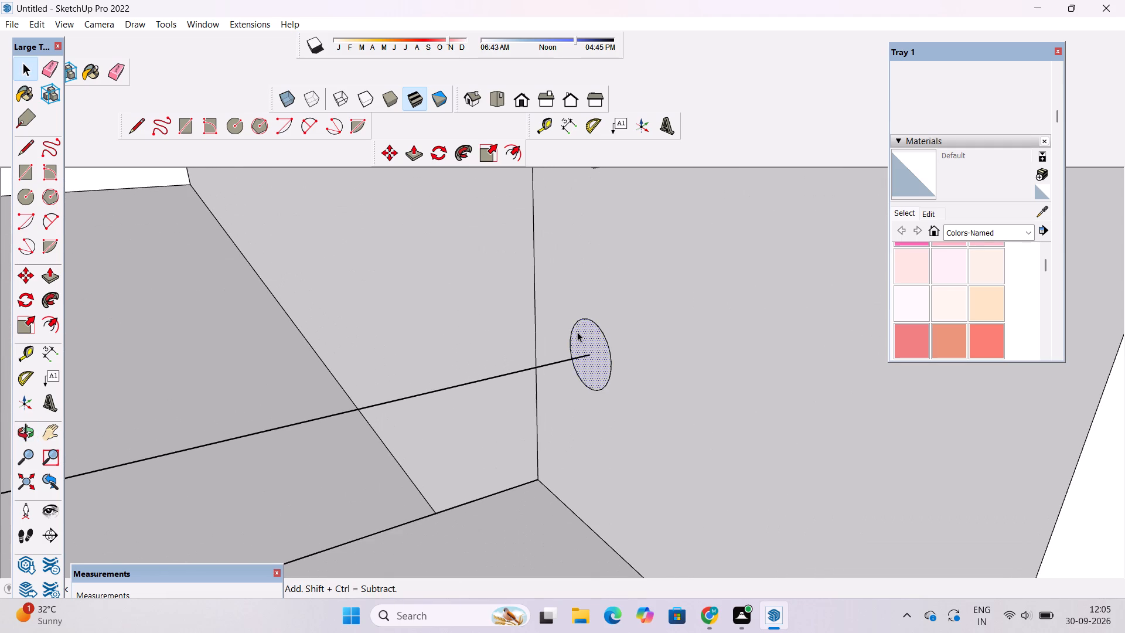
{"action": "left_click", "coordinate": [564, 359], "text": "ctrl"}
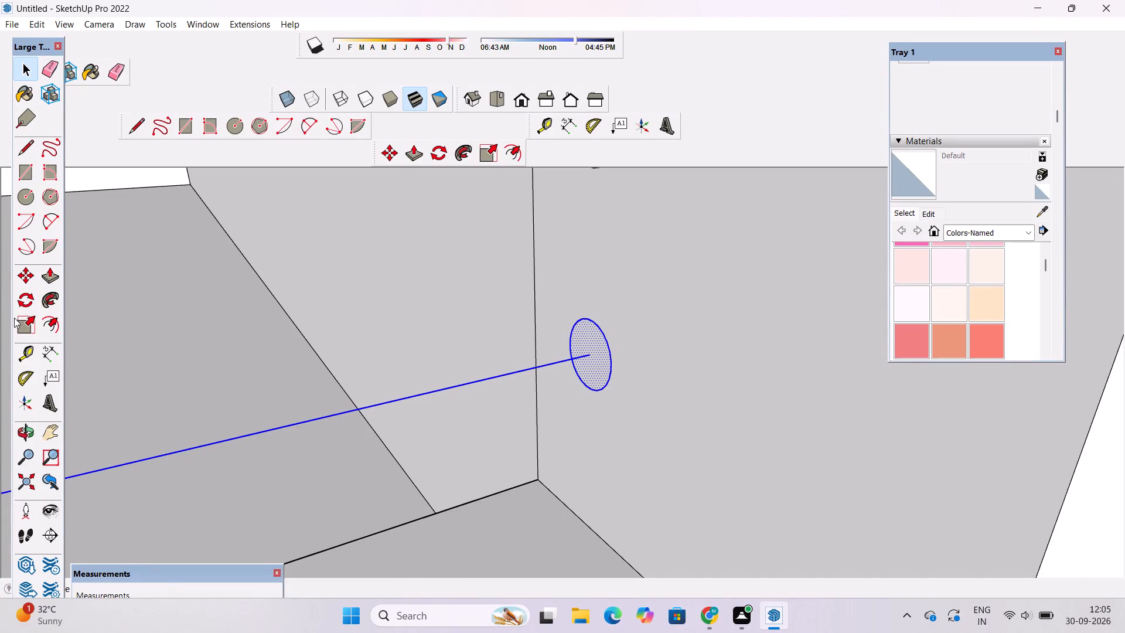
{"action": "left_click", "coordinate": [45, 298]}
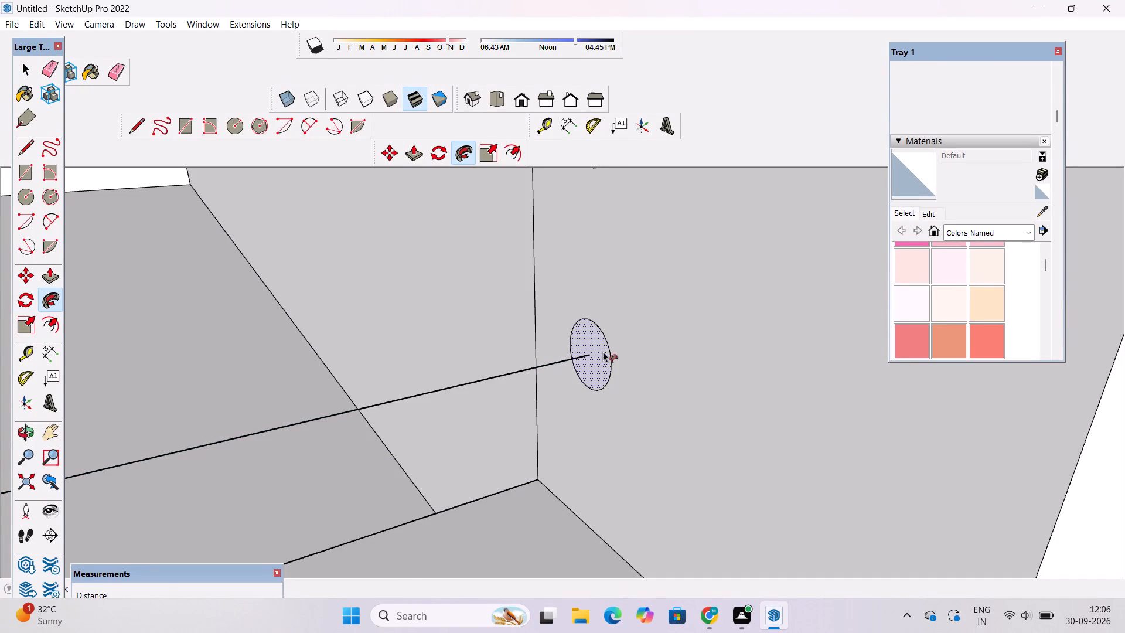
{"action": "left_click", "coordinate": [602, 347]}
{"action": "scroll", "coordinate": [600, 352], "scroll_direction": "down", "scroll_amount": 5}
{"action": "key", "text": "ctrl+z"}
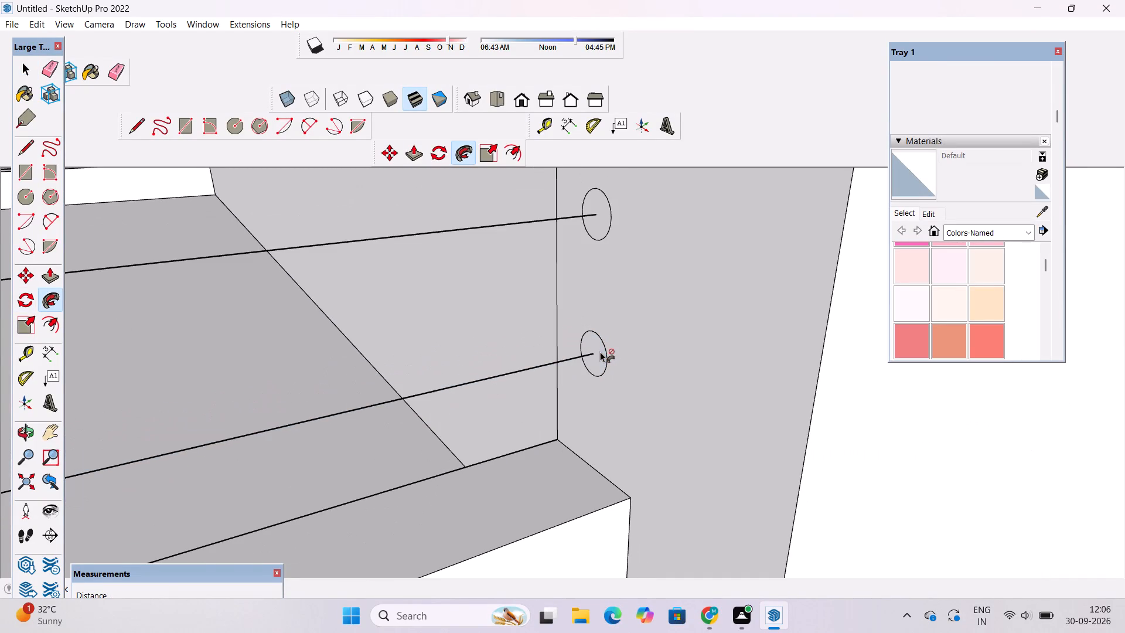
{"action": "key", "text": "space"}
Sweep the top circle with Follow Me along the top rail line and the uppermost segment of the outer vertical line.
{"action": "scroll", "coordinate": [600, 353], "scroll_direction": "down", "scroll_amount": 2}
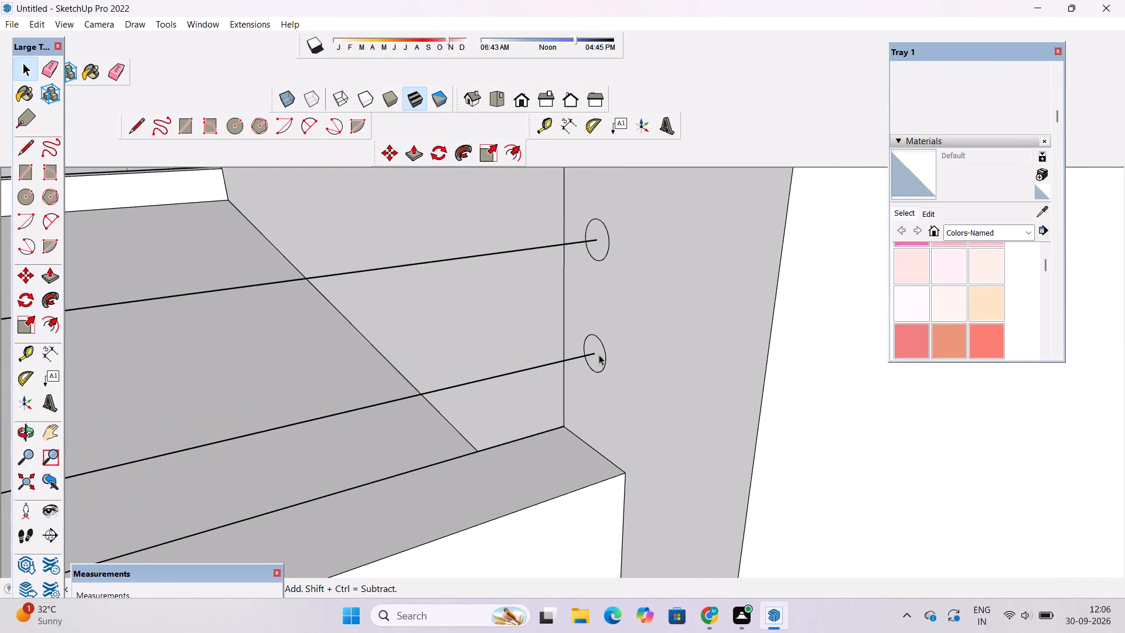
{"action": "key", "text": "o"}
{"action": "scroll", "coordinate": [598, 355], "scroll_direction": "down", "scroll_amount": 5}
{"action": "scroll", "coordinate": [473, 363], "scroll_direction": "up", "scroll_amount": 2}
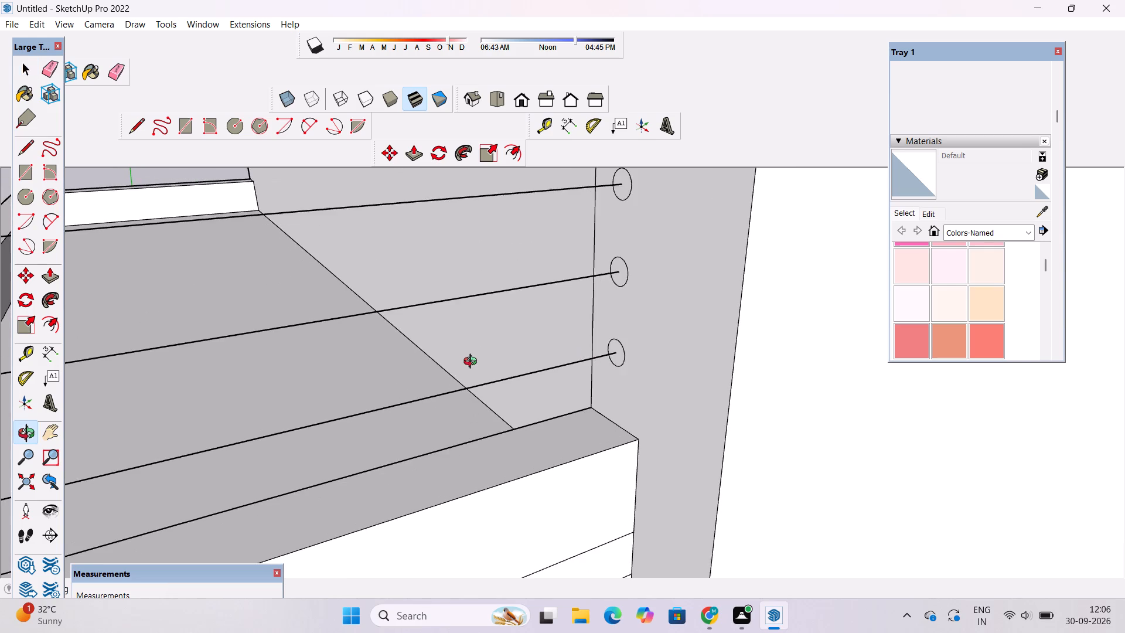
{"action": "scroll", "coordinate": [473, 362], "scroll_direction": "down", "scroll_amount": 10}
{"action": "left_click_drag", "start_coordinate": [474, 363], "coordinate": [536, 352], "text": "shift"}
{"action": "key", "text": "space"}
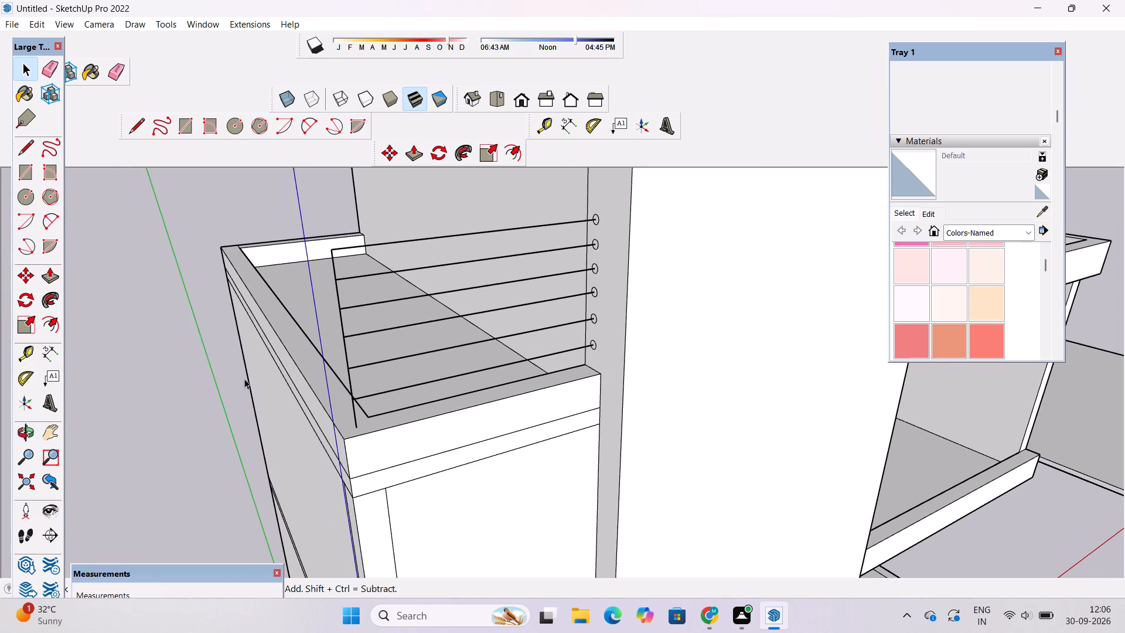
{"action": "scroll", "coordinate": [581, 346], "scroll_direction": "up", "scroll_amount": 13}
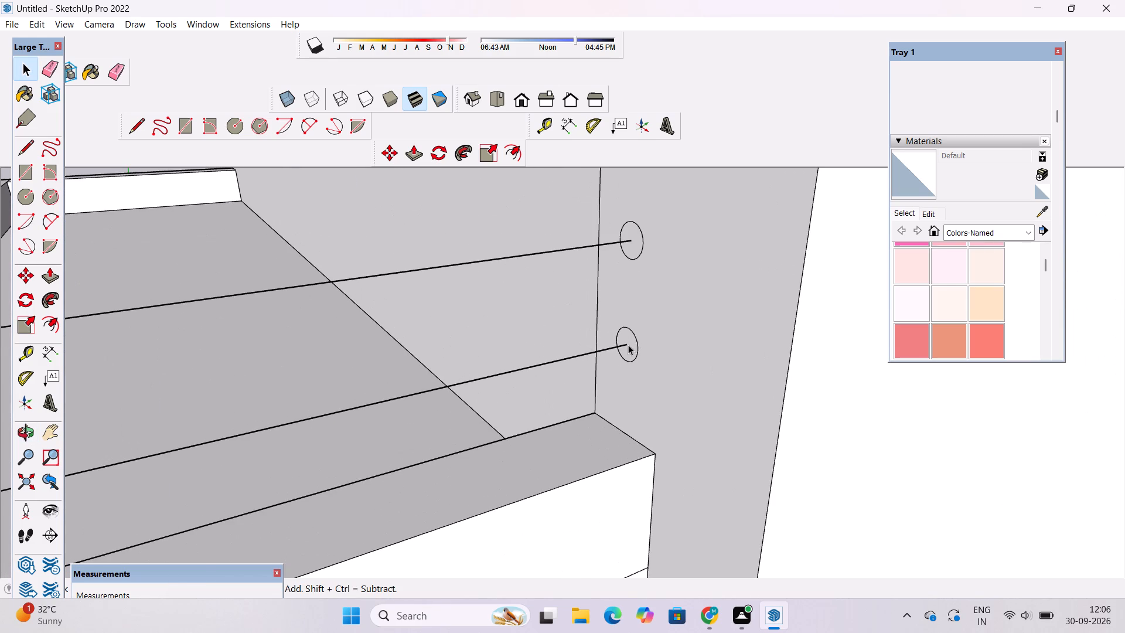
{"action": "scroll", "coordinate": [564, 392], "scroll_direction": "down", "scroll_amount": 17}
{"action": "scroll", "coordinate": [546, 305], "scroll_direction": "up", "scroll_amount": 1}
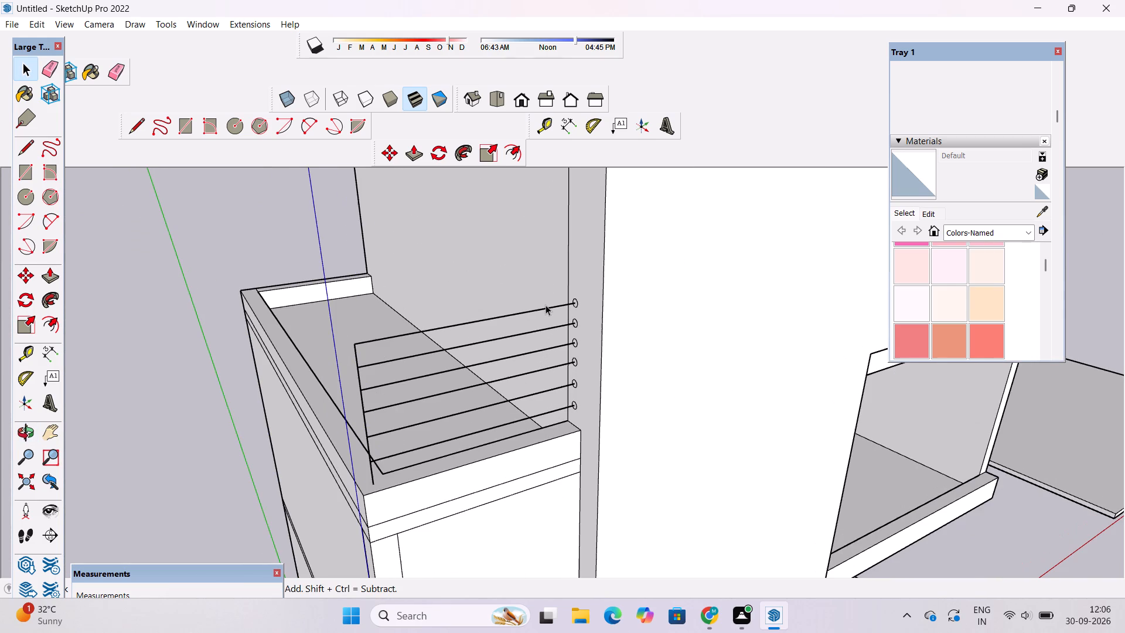
{"action": "scroll", "coordinate": [546, 305], "scroll_direction": "down", "scroll_amount": 2}
{"action": "scroll", "coordinate": [546, 298], "scroll_direction": "up", "scroll_amount": 13}
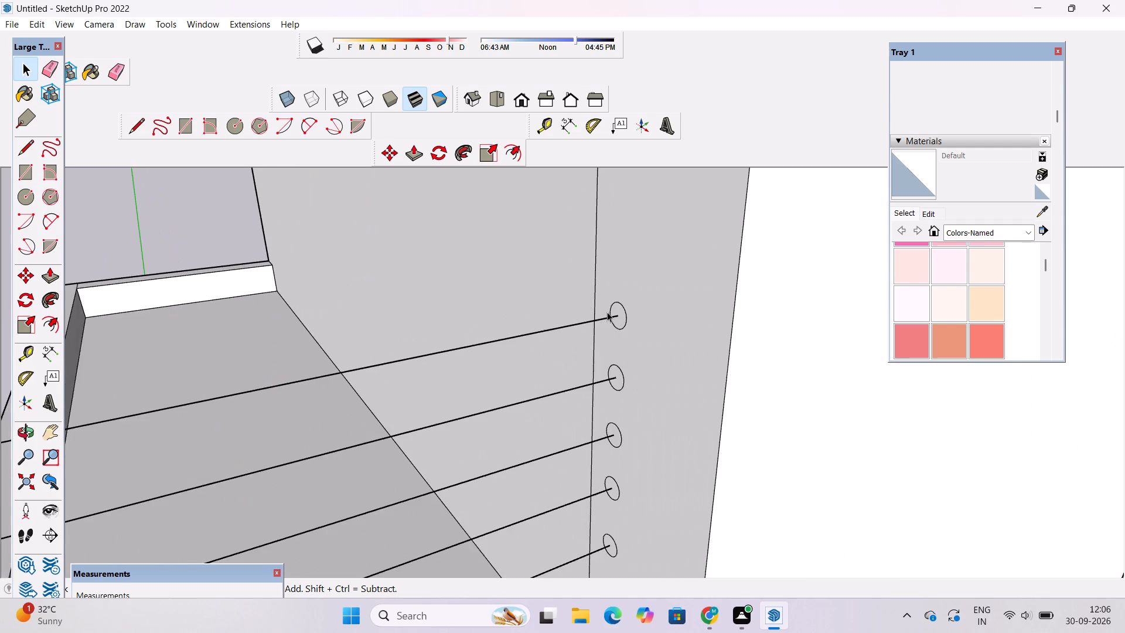
{"action": "scroll", "coordinate": [608, 309], "scroll_direction": "up", "scroll_amount": 11}
{"action": "double_click", "coordinate": [628, 312]}
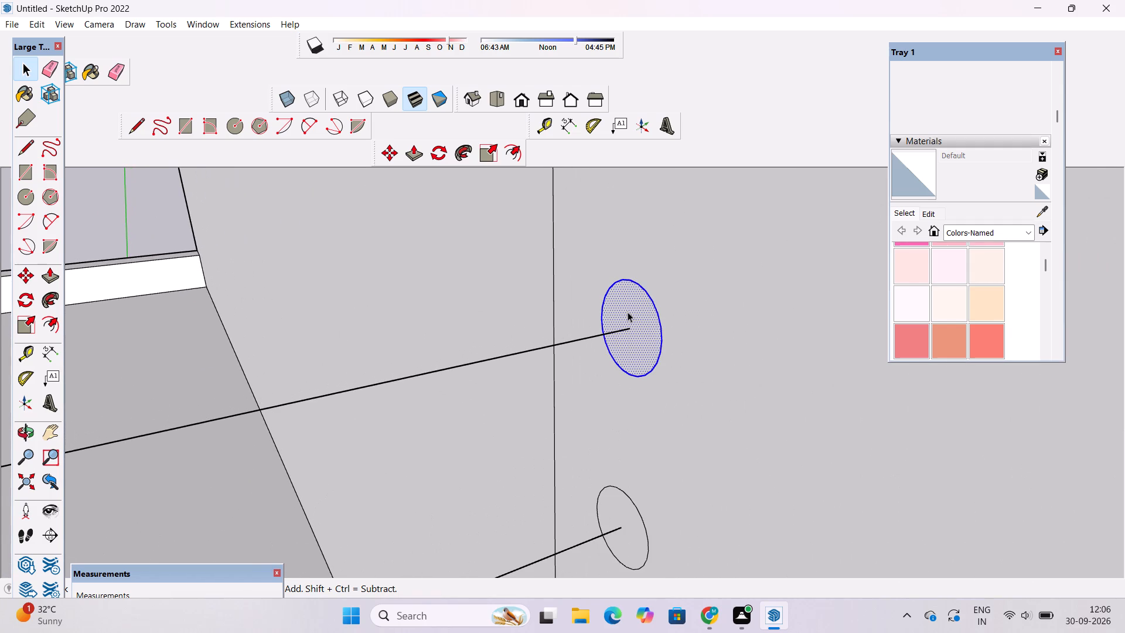
{"action": "left_click", "coordinate": [567, 341], "text": "ctrl"}
{"action": "scroll", "coordinate": [622, 304], "scroll_direction": "down", "scroll_amount": 19, "text": "ctrl"}
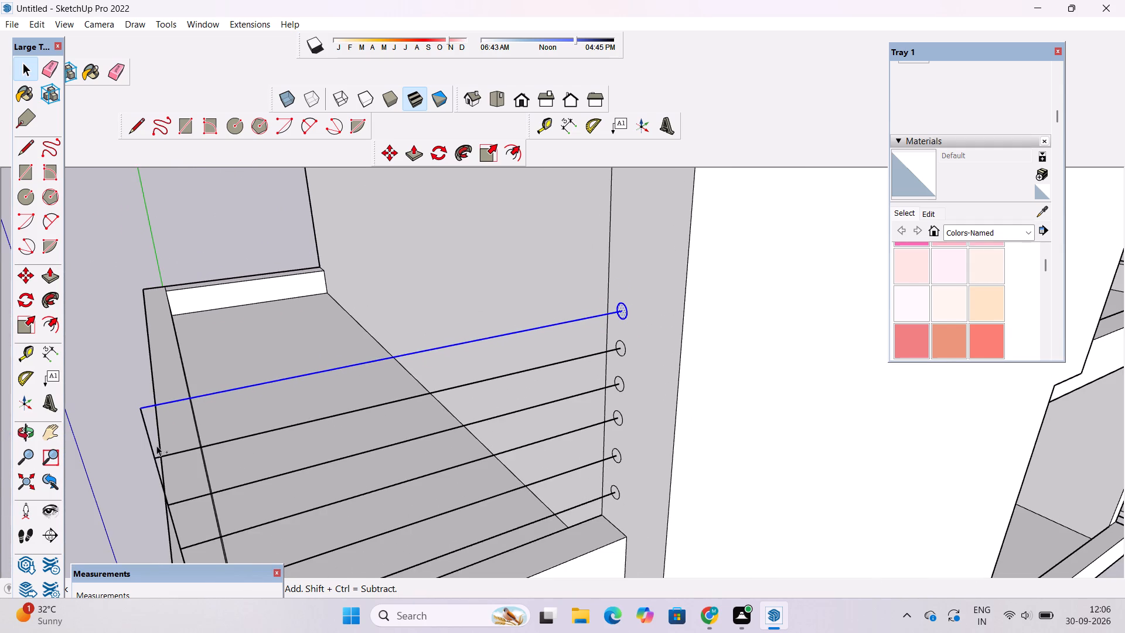
{"action": "scroll", "coordinate": [156, 445], "scroll_direction": "up", "scroll_amount": 4, "text": "ctrl"}
{"action": "scroll", "coordinate": [150, 434], "scroll_direction": "down", "scroll_amount": 3, "text": "ctrl"}
{"action": "left_click", "coordinate": [131, 394], "text": "ctrl"}
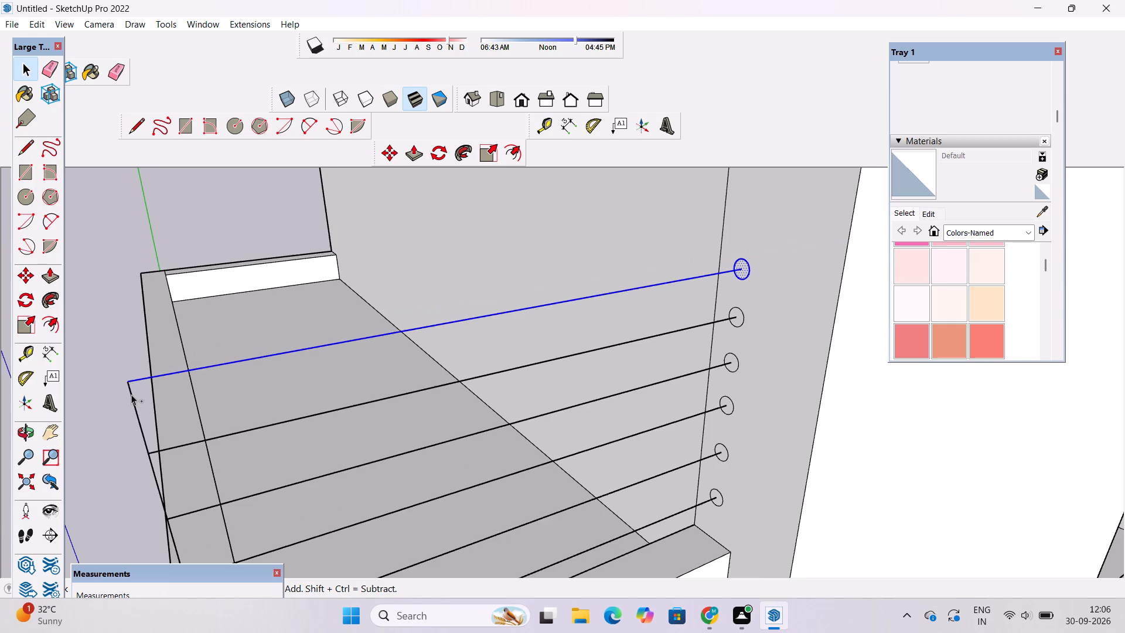
{"action": "left_click", "coordinate": [53, 299]}
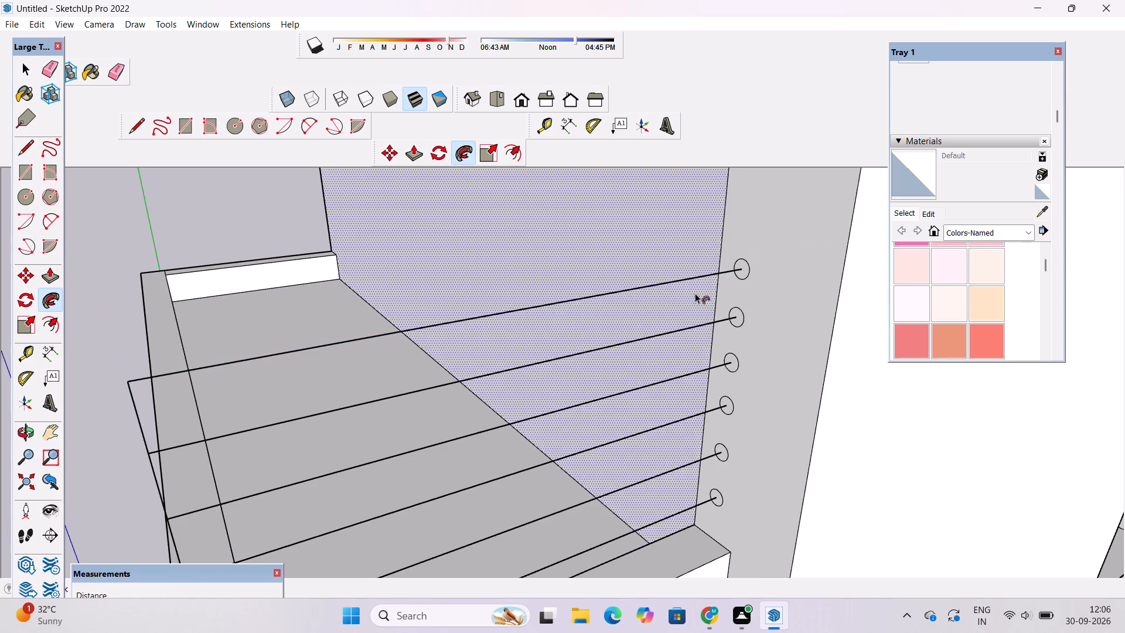
{"action": "left_click", "coordinate": [741, 262]}
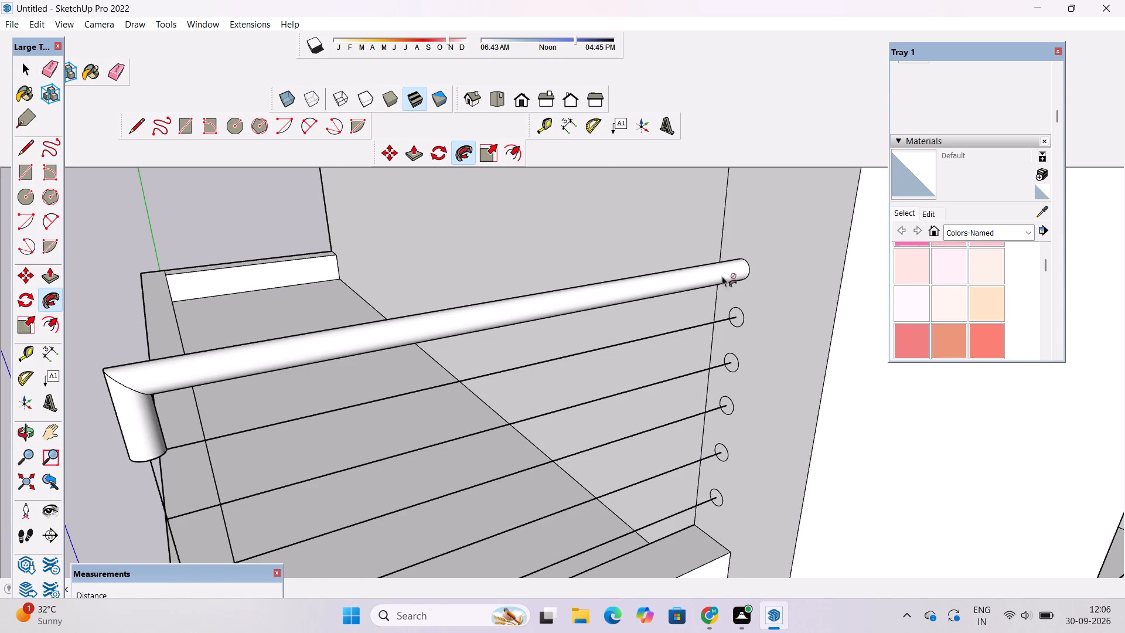
{"action": "key", "text": "space"}
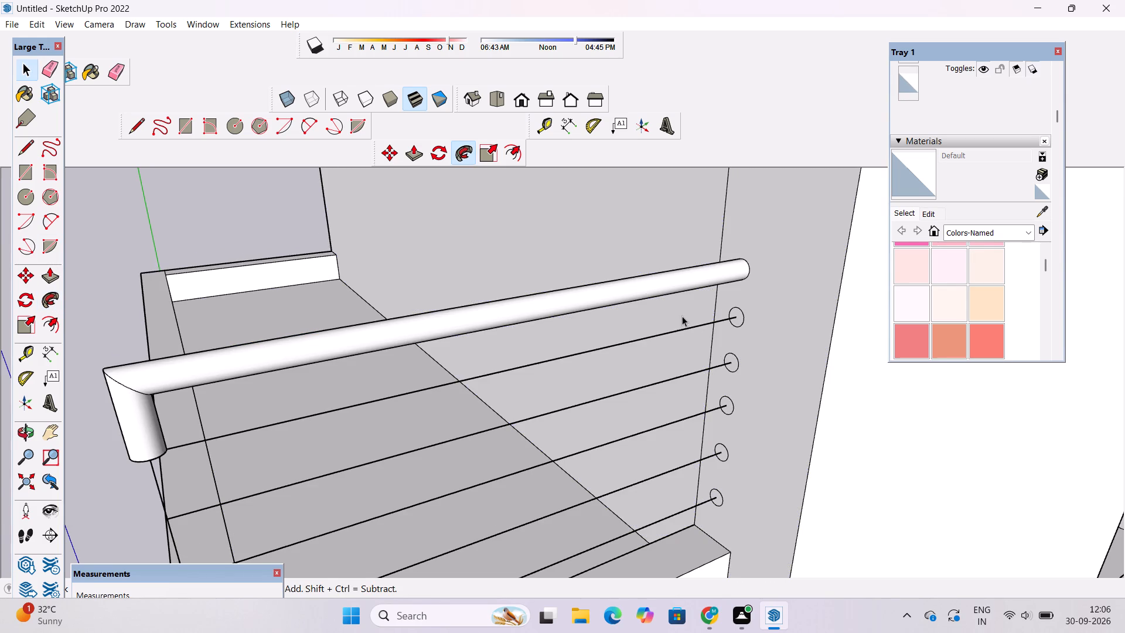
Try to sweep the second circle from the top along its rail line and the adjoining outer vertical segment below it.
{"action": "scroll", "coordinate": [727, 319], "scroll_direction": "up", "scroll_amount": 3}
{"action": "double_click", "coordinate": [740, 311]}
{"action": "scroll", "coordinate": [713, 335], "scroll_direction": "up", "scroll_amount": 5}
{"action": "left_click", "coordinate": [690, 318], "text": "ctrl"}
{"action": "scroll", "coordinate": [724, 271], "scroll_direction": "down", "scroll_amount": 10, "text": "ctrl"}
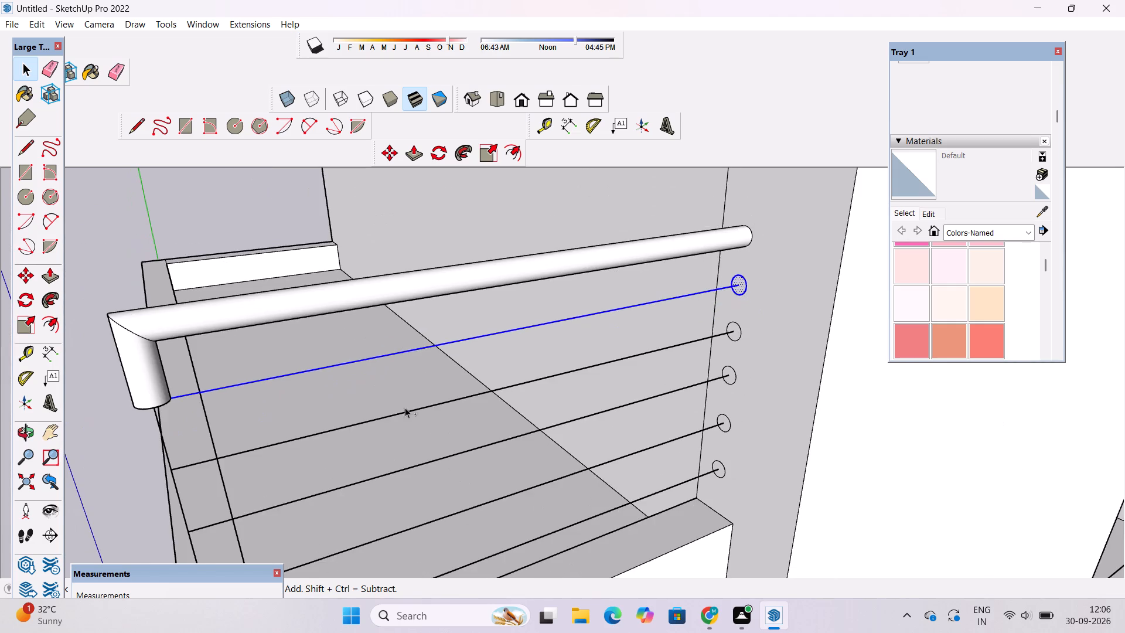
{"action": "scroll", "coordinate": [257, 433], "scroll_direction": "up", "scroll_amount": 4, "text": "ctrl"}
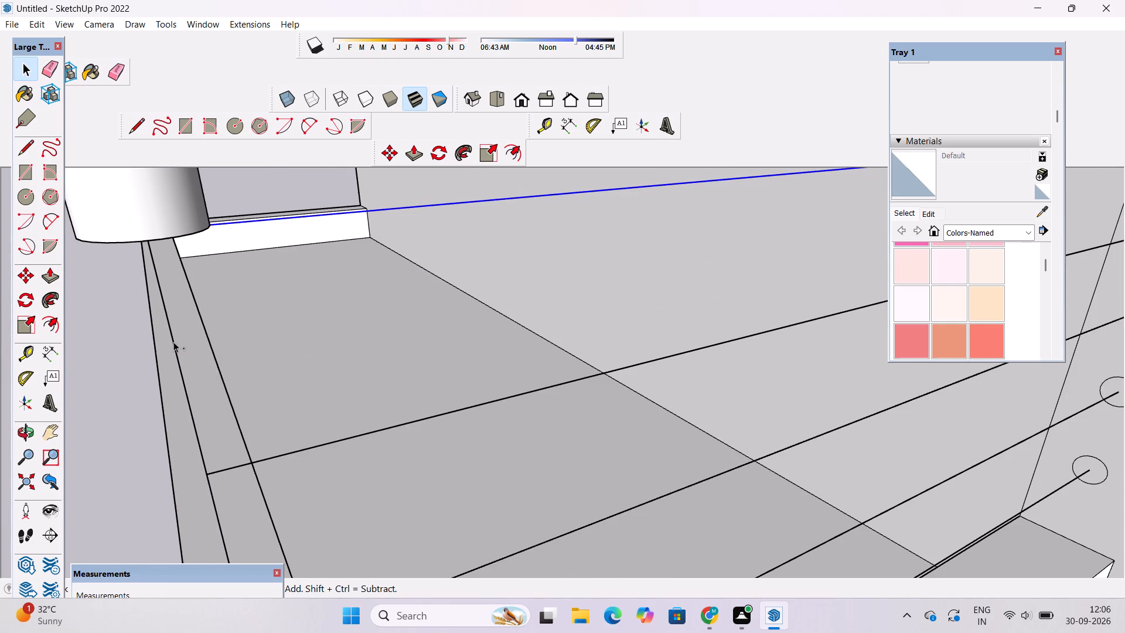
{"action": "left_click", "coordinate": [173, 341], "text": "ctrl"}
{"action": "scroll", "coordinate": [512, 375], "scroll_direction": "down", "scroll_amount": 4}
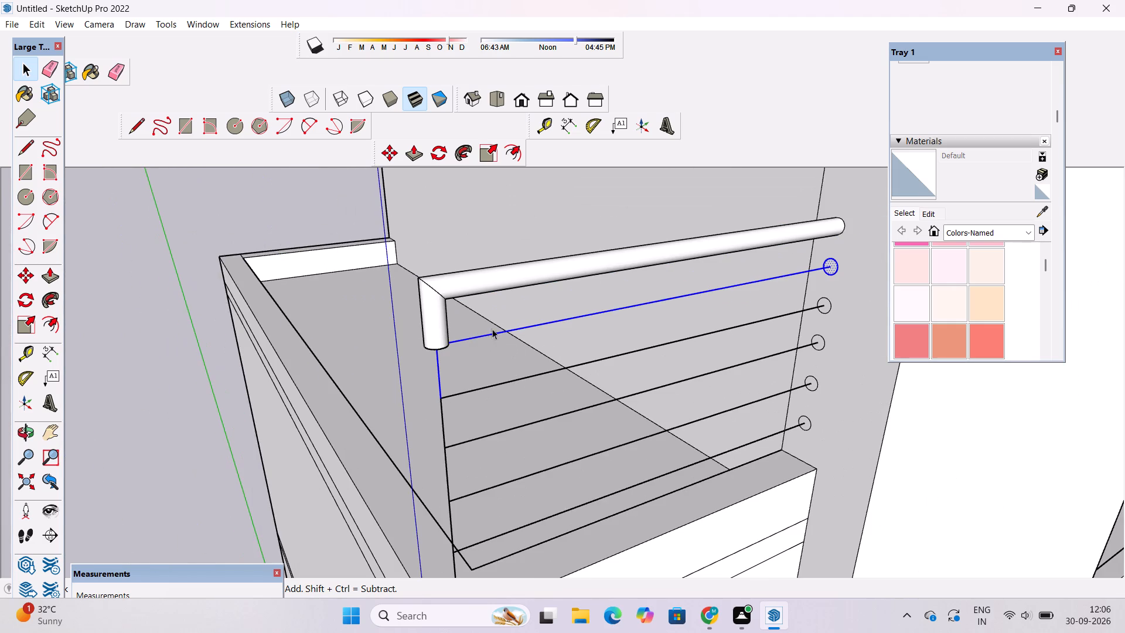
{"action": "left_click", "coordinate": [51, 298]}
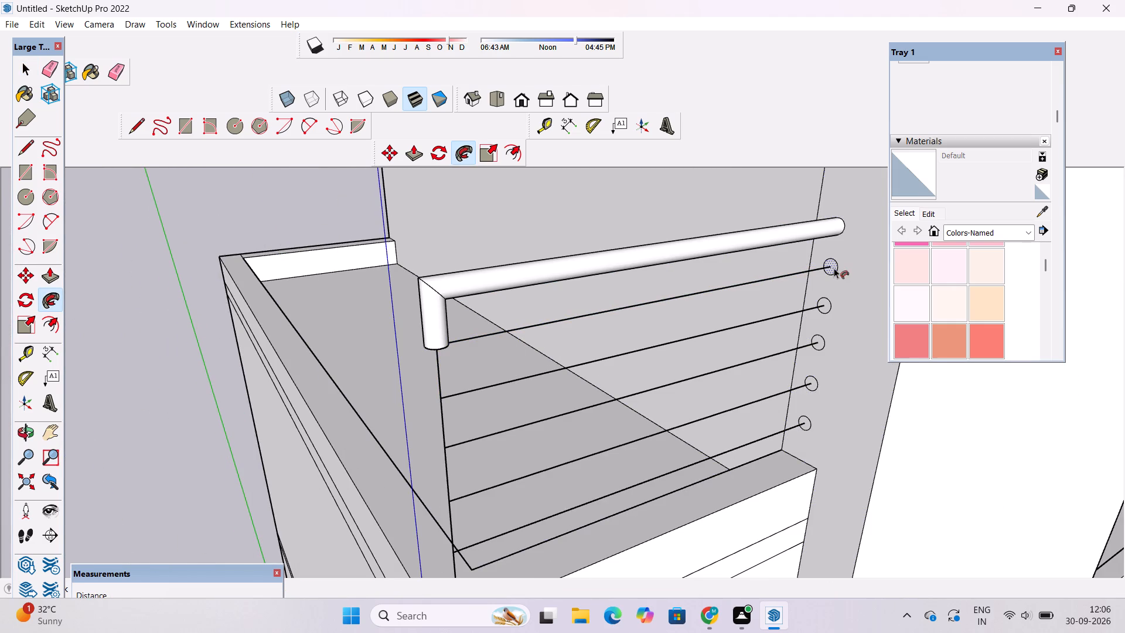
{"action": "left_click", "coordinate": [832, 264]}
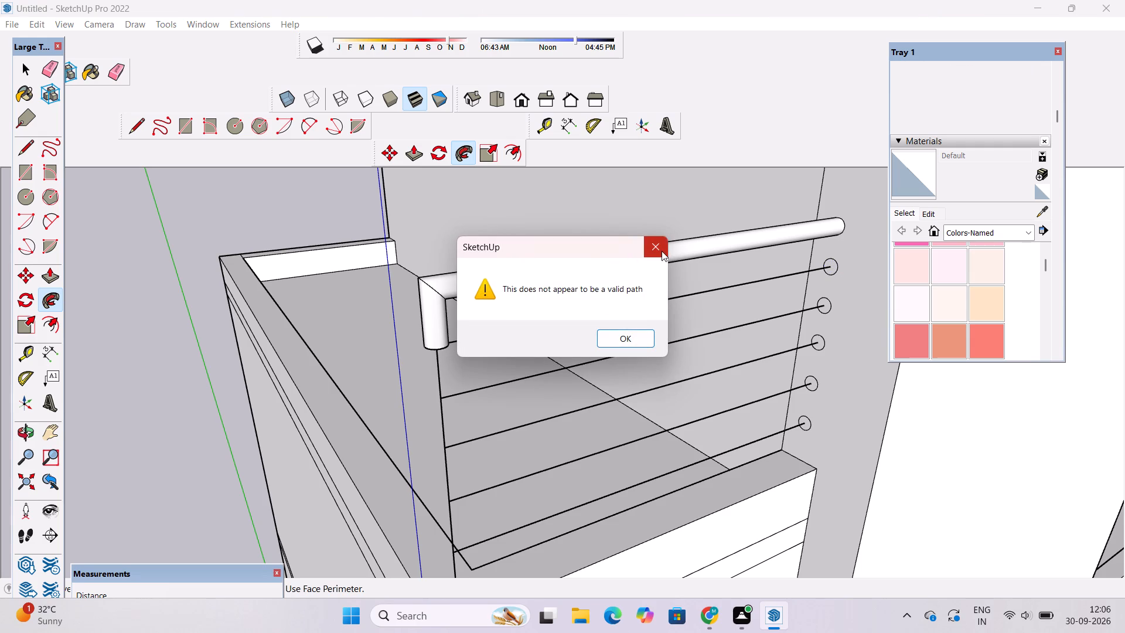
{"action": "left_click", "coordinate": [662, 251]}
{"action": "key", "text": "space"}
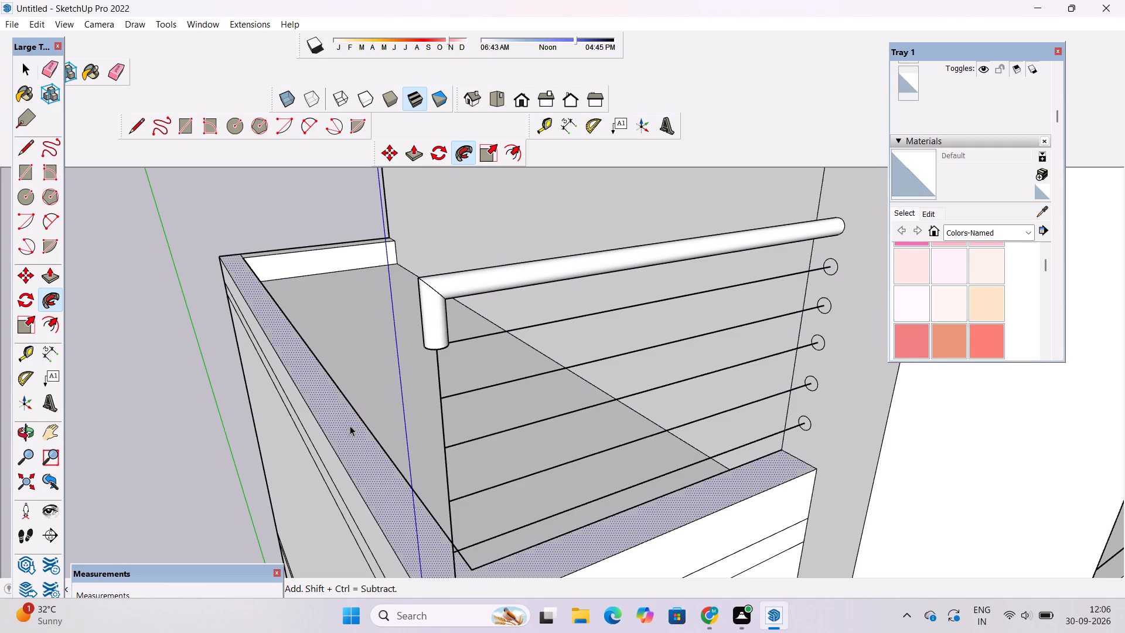
Sweep the second circle from the top with Follow Me along its horizontal rail line only.
{"action": "key", "text": "o"}
{"action": "left_click_drag", "start_coordinate": [542, 389], "coordinate": [414, 438], "text": "shift"}
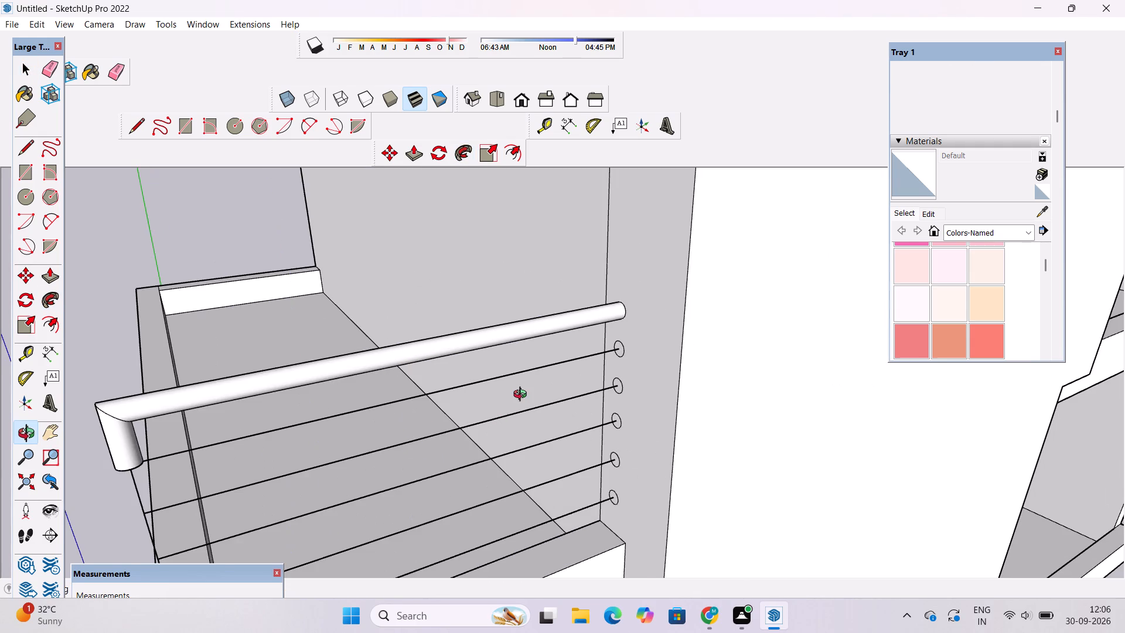
{"action": "scroll", "coordinate": [523, 396], "scroll_direction": "up", "scroll_amount": 2}
{"action": "key", "text": "space"}
{"action": "scroll", "coordinate": [632, 342], "scroll_direction": "up", "scroll_amount": 3}
{"action": "double_click", "coordinate": [662, 324]}
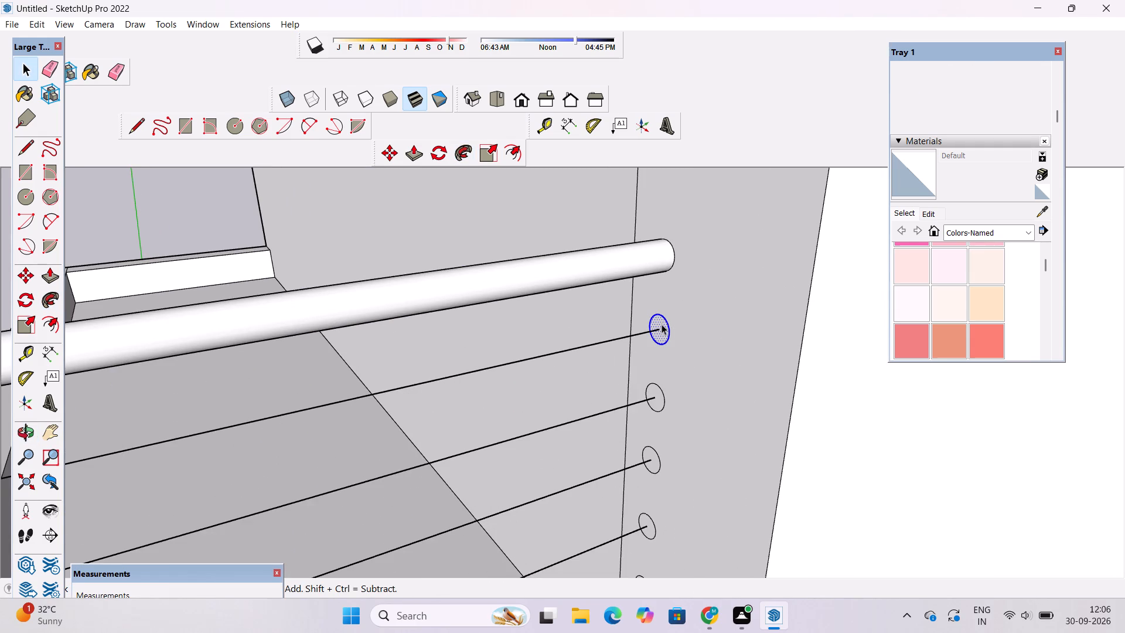
{"action": "left_click", "coordinate": [578, 348], "text": "shift"}
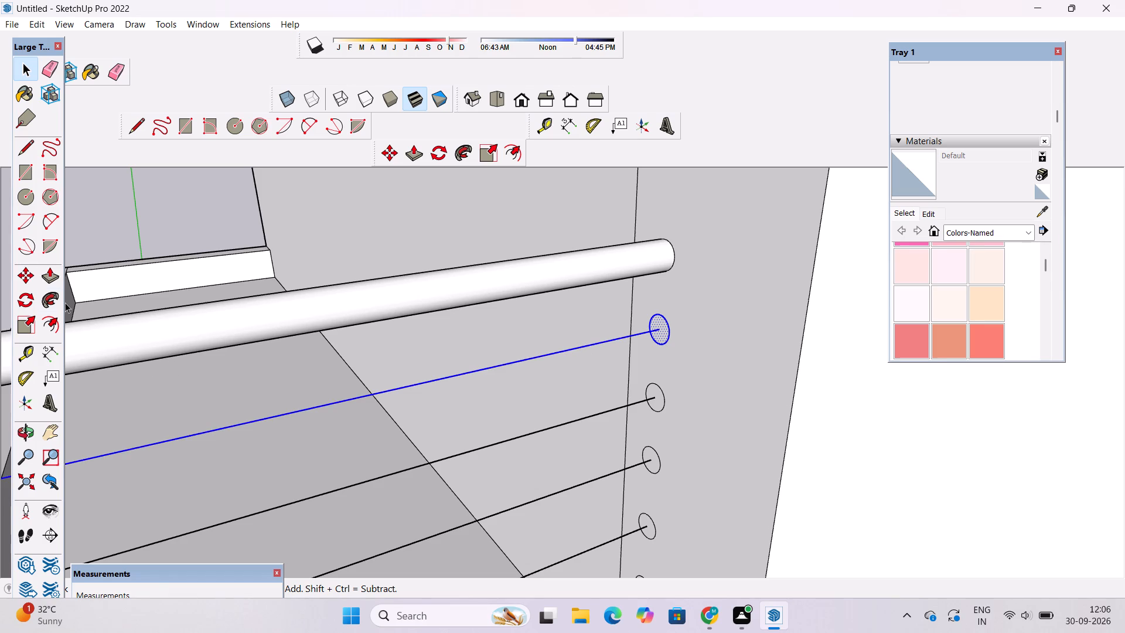
{"action": "left_click", "coordinate": [57, 305]}
{"action": "left_click", "coordinate": [655, 324]}
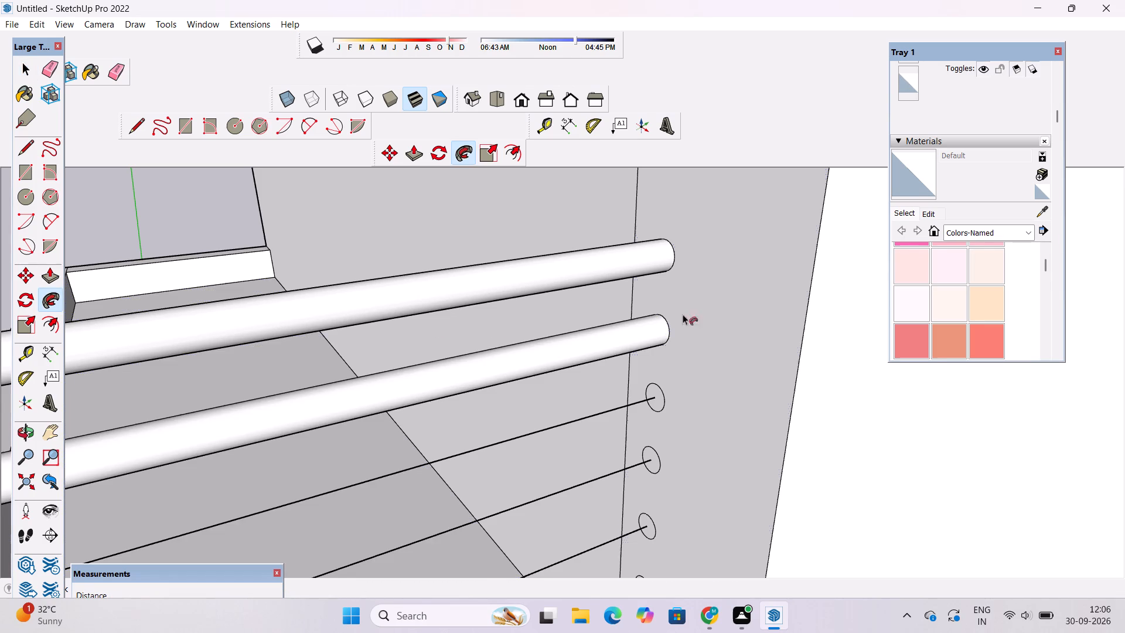
{"action": "scroll", "coordinate": [750, 294], "scroll_direction": "down", "scroll_amount": 1}
{"action": "key", "text": "space"}
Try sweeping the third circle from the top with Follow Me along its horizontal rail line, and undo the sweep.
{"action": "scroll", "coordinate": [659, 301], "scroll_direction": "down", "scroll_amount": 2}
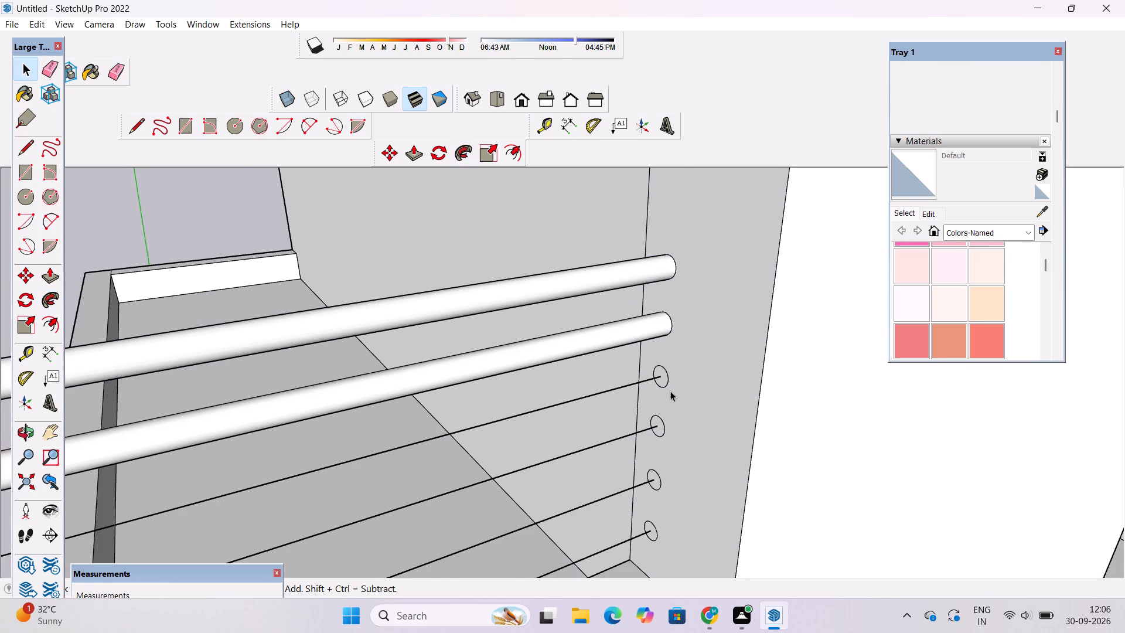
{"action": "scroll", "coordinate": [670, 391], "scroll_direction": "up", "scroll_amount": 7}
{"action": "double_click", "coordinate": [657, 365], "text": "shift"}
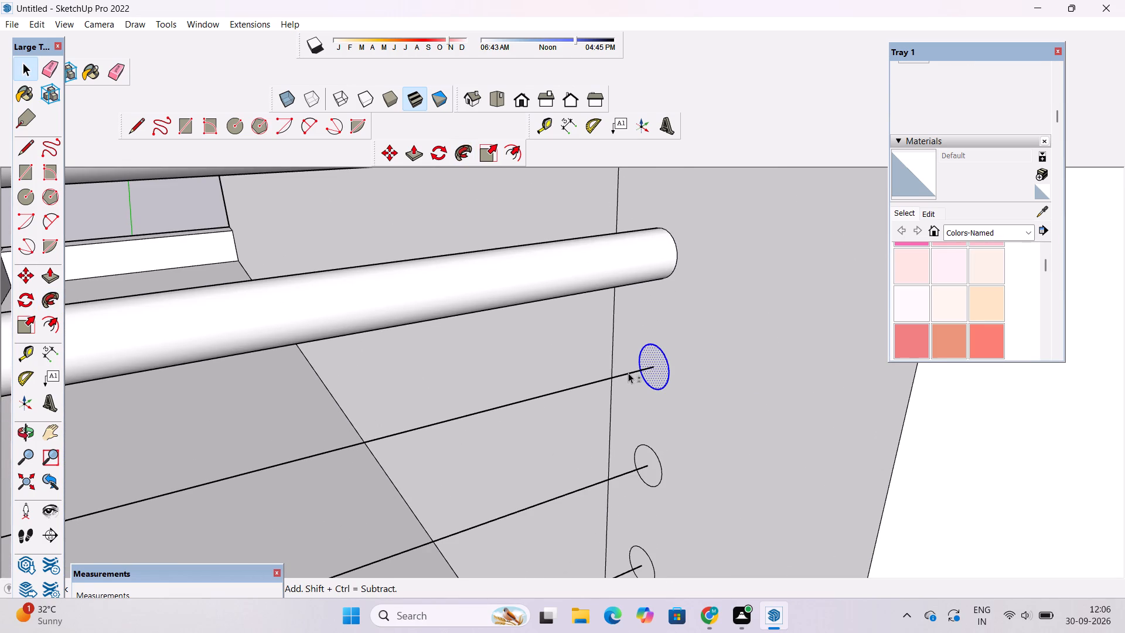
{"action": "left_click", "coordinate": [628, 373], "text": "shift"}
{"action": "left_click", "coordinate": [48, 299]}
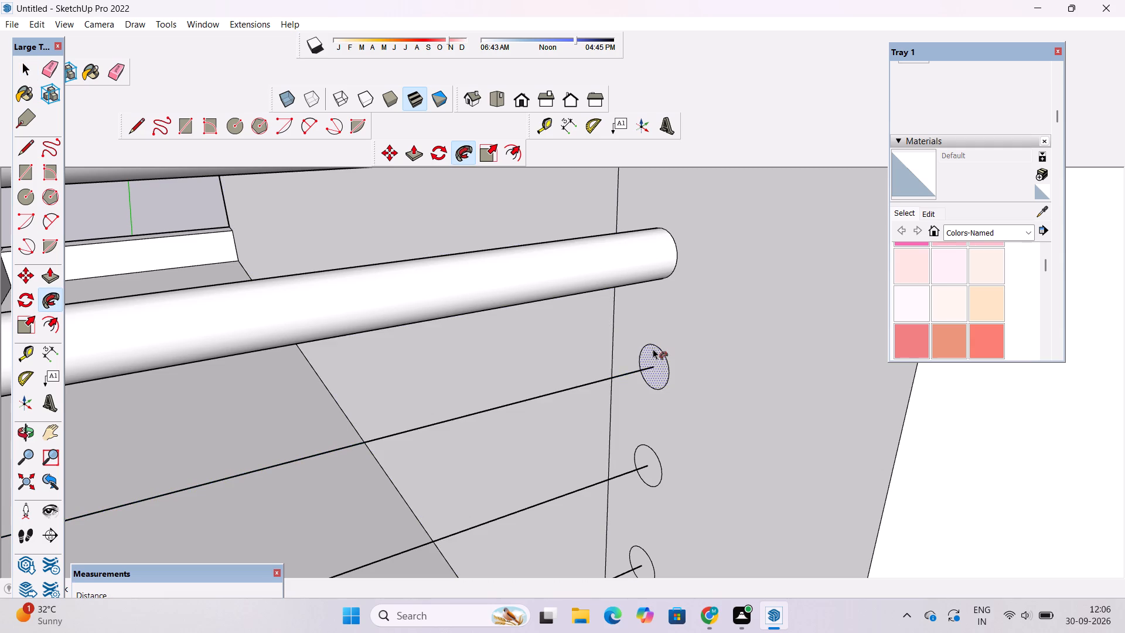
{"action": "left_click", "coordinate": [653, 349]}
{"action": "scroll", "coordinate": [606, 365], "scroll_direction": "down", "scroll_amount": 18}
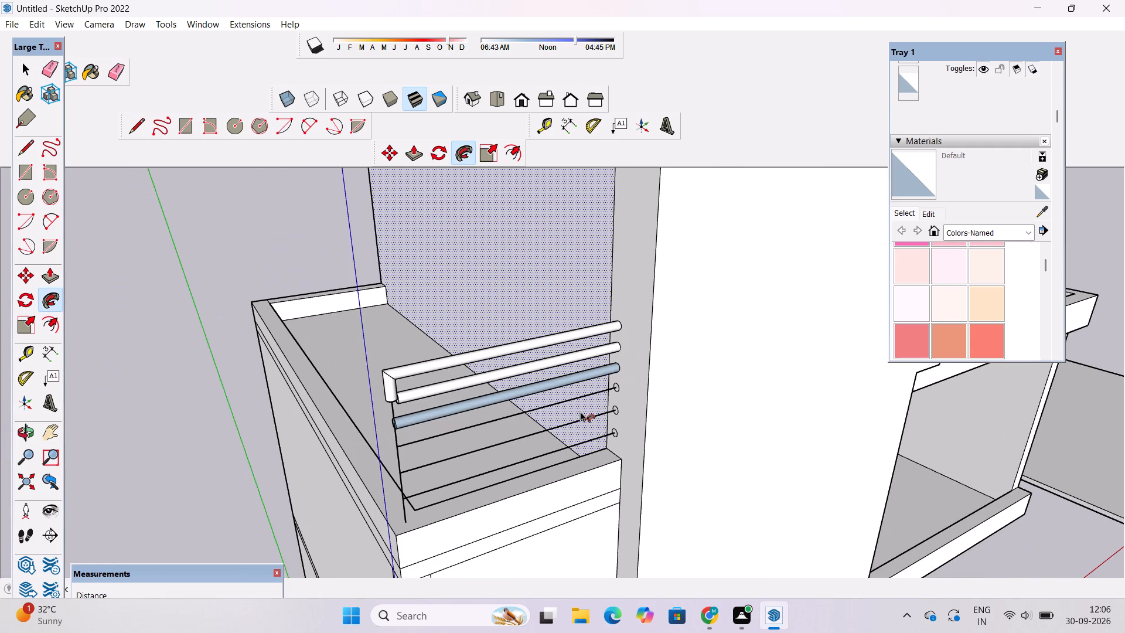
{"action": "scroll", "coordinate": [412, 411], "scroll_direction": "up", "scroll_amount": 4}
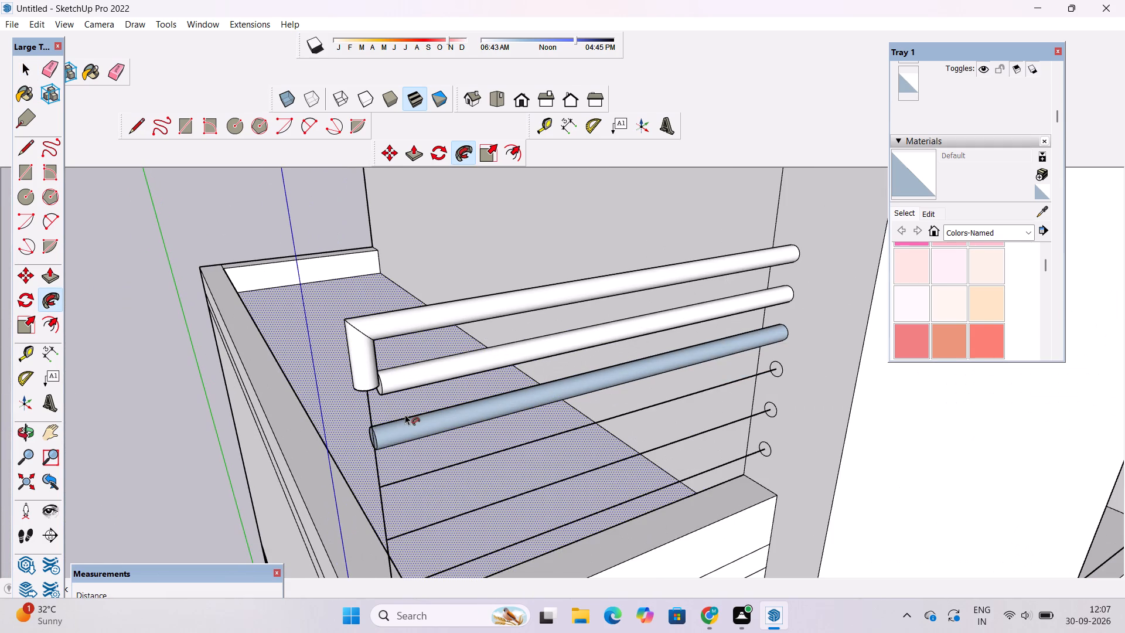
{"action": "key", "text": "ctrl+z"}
Draw an upright circle of 3" radius where the third rail line from the top meets the outer vertical post line.
{"action": "scroll", "coordinate": [380, 448], "scroll_direction": "up", "scroll_amount": 1}
{"action": "key", "text": "space"}
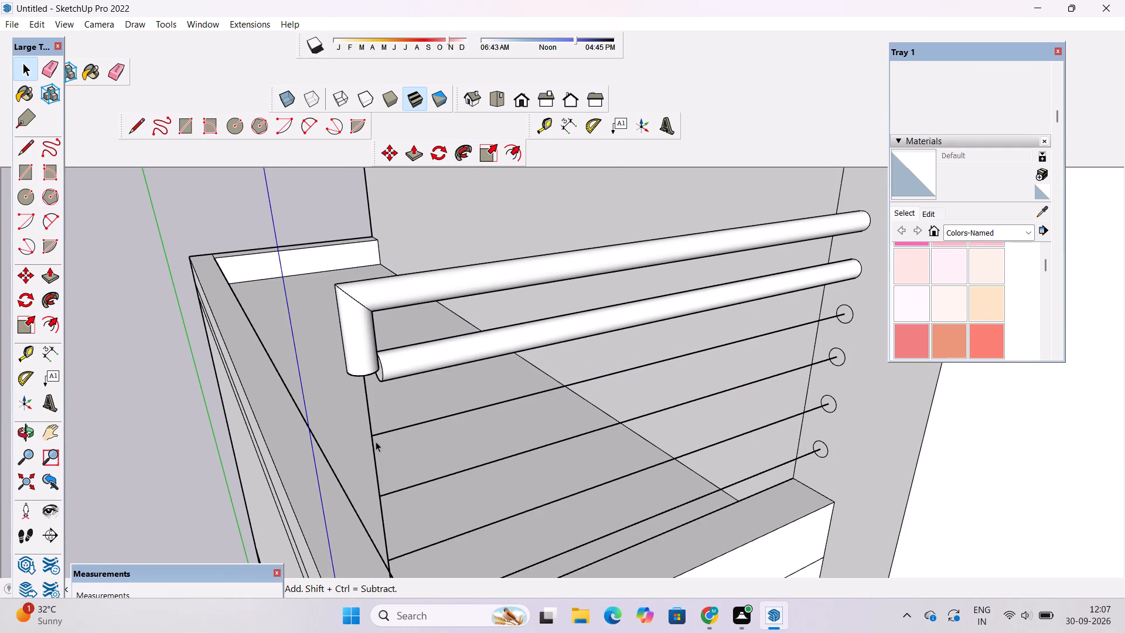
{"action": "key", "text": "c"}
{"action": "scroll", "coordinate": [367, 433], "scroll_direction": "up", "scroll_amount": 5}
{"action": "scroll", "coordinate": [408, 451], "scroll_direction": "down", "scroll_amount": 5}
{"action": "scroll", "coordinate": [434, 473], "scroll_direction": "up", "scroll_amount": 2}
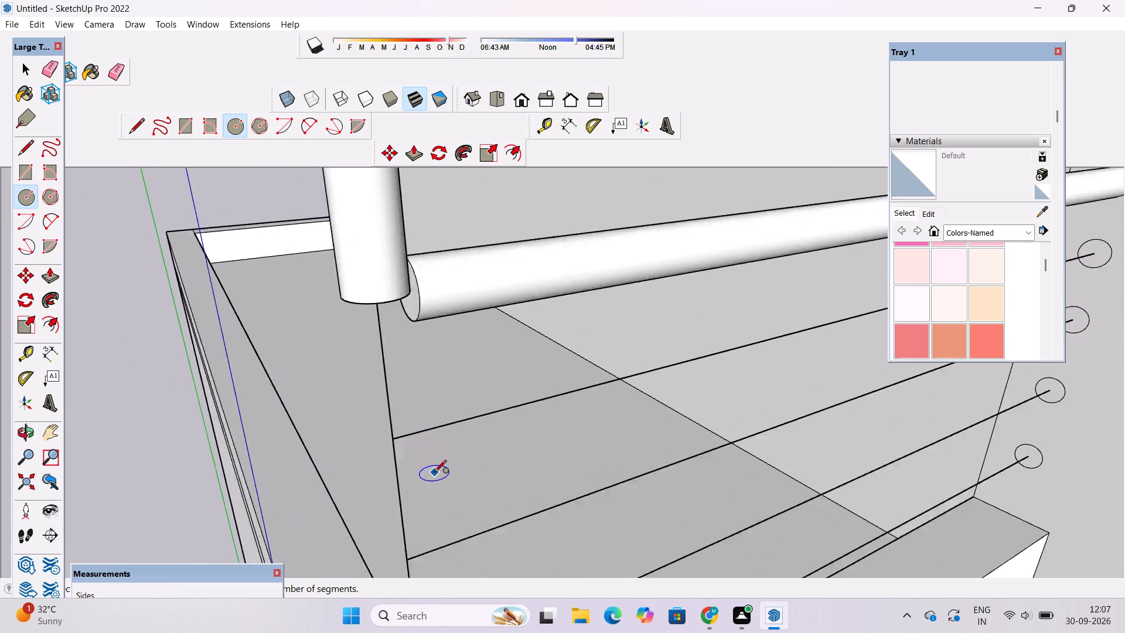
{"action": "scroll", "coordinate": [434, 473], "scroll_direction": "up", "scroll_amount": 3}
{"action": "scroll", "coordinate": [414, 462], "scroll_direction": "down", "scroll_amount": 5}
{"action": "key", "text": "o"}
{"action": "scroll", "coordinate": [412, 455], "scroll_direction": "down", "scroll_amount": 6}
{"action": "left_click_drag", "start_coordinate": [404, 454], "coordinate": [476, 431]}
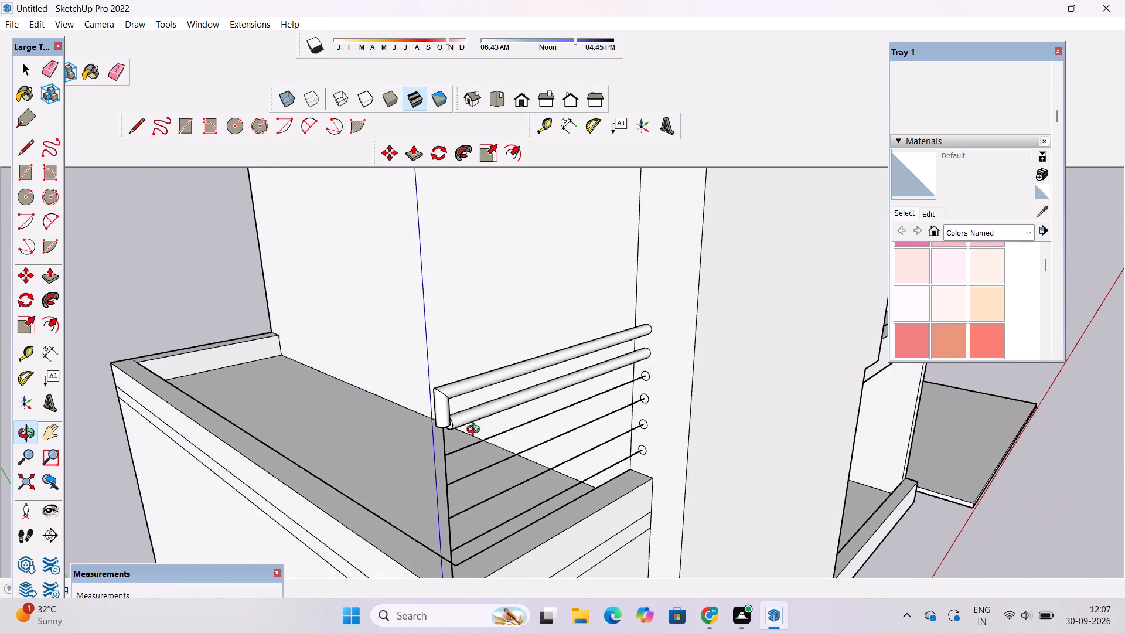
{"action": "left_click_drag", "start_coordinate": [462, 440], "coordinate": [466, 401], "text": "shift"}
{"action": "left_click_drag", "start_coordinate": [423, 416], "coordinate": [441, 424]}
{"action": "key", "text": "c"}
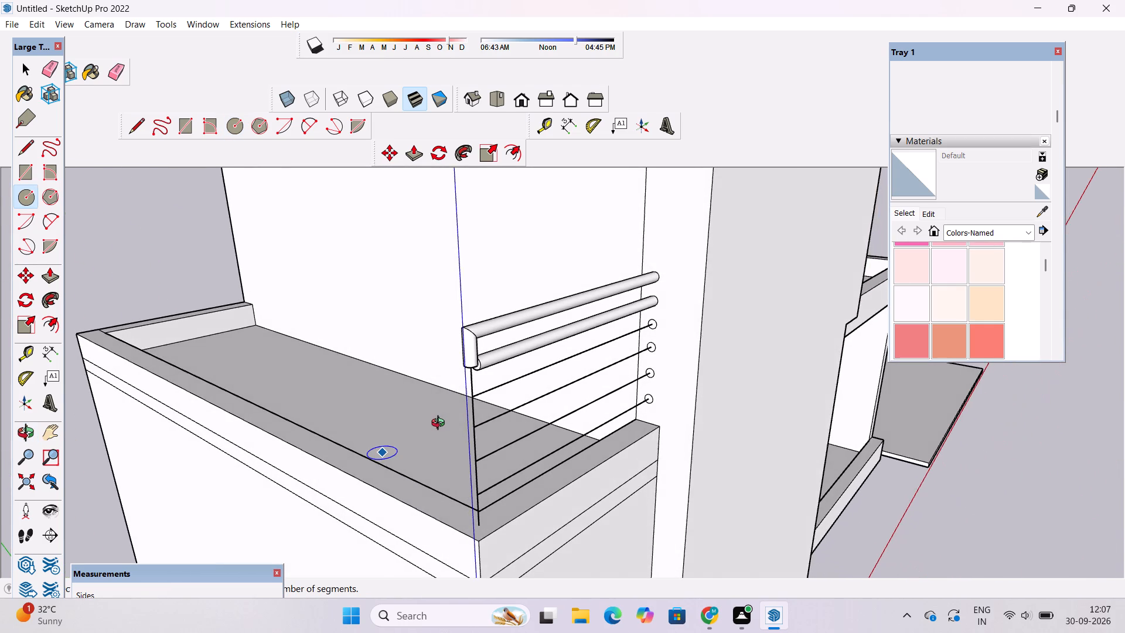
{"action": "scroll", "coordinate": [441, 424], "scroll_direction": "up", "scroll_amount": 2}
{"action": "left_click", "coordinate": [485, 389]}
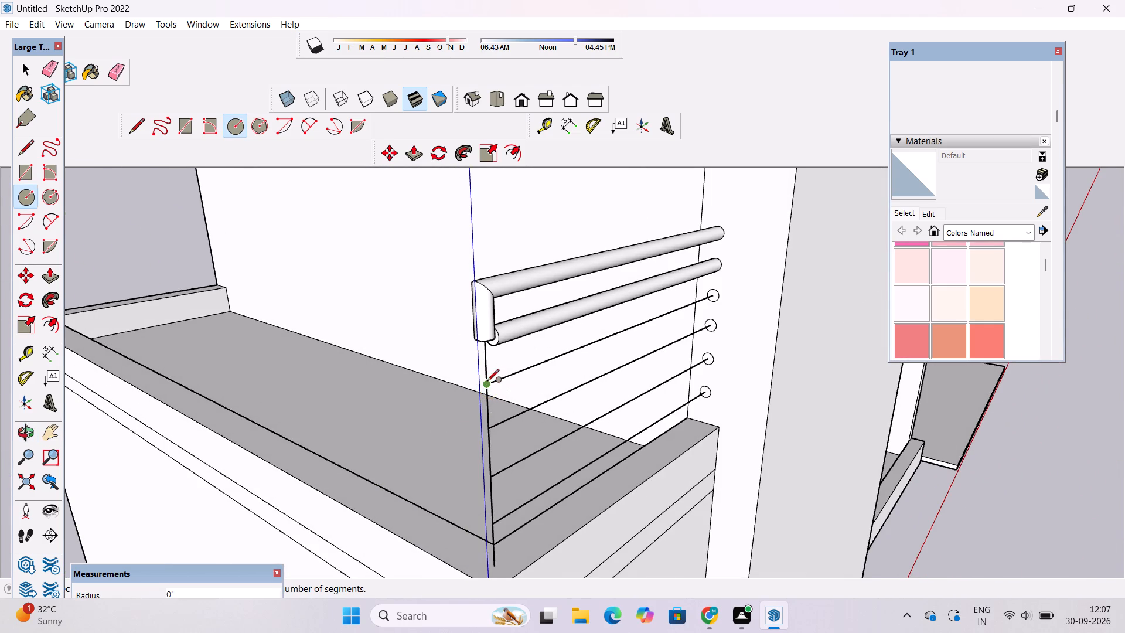
{"action": "type", "text": "3\""}
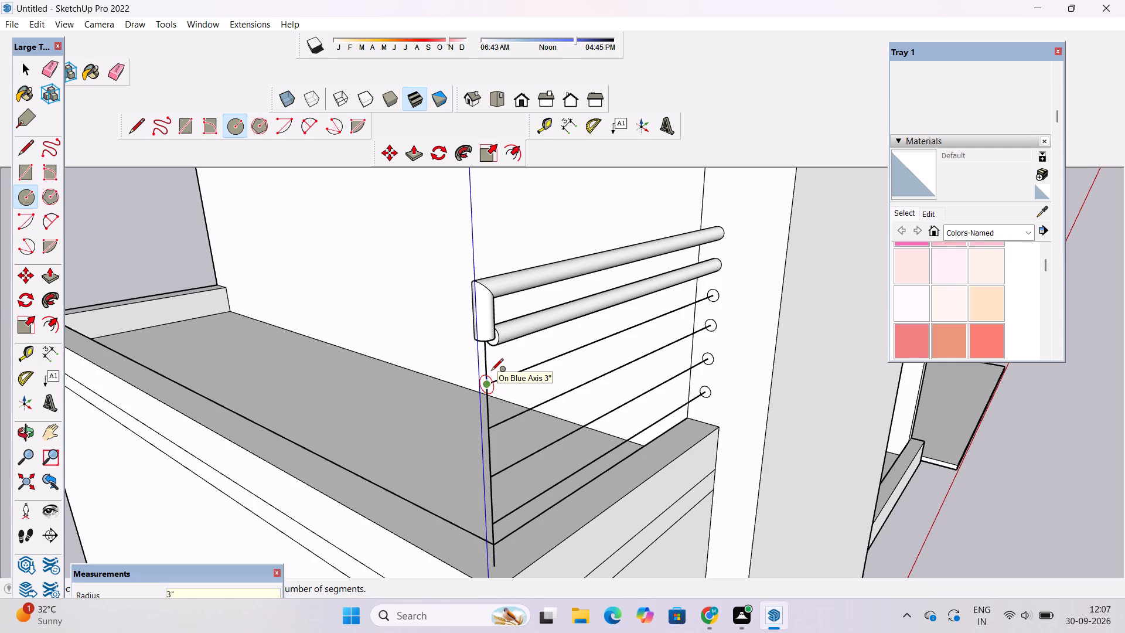
{"action": "key", "text": "Return"}
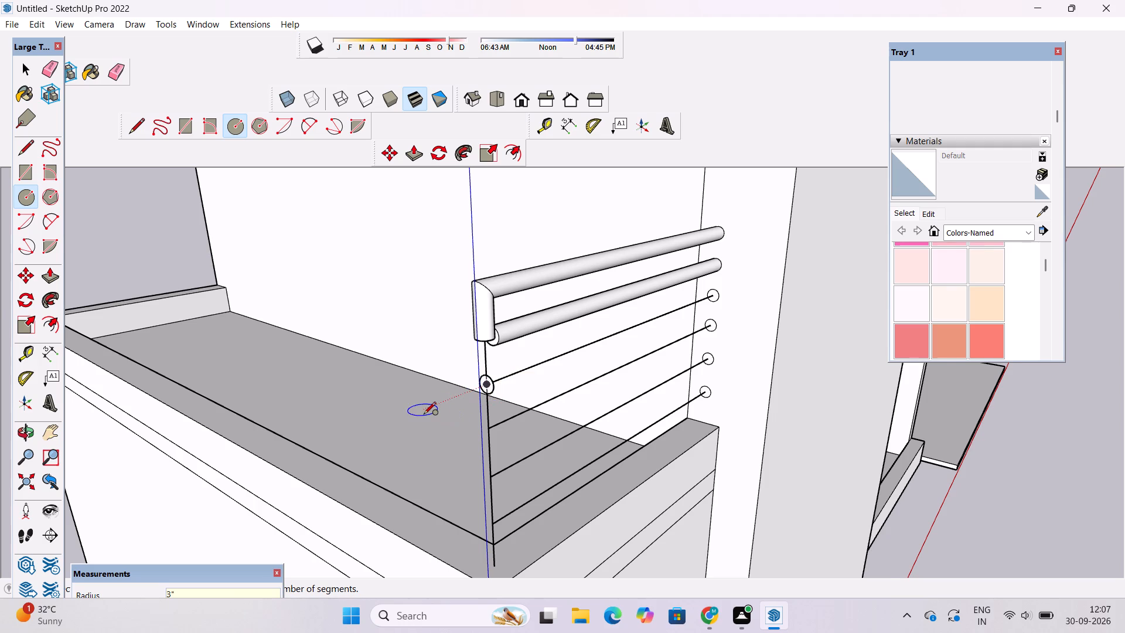
Draw an upright circle, sized like the one above it, where the fourth rail line from the top meets the outer vertical line.
{"action": "scroll", "coordinate": [422, 415], "scroll_direction": "down", "scroll_amount": 2}
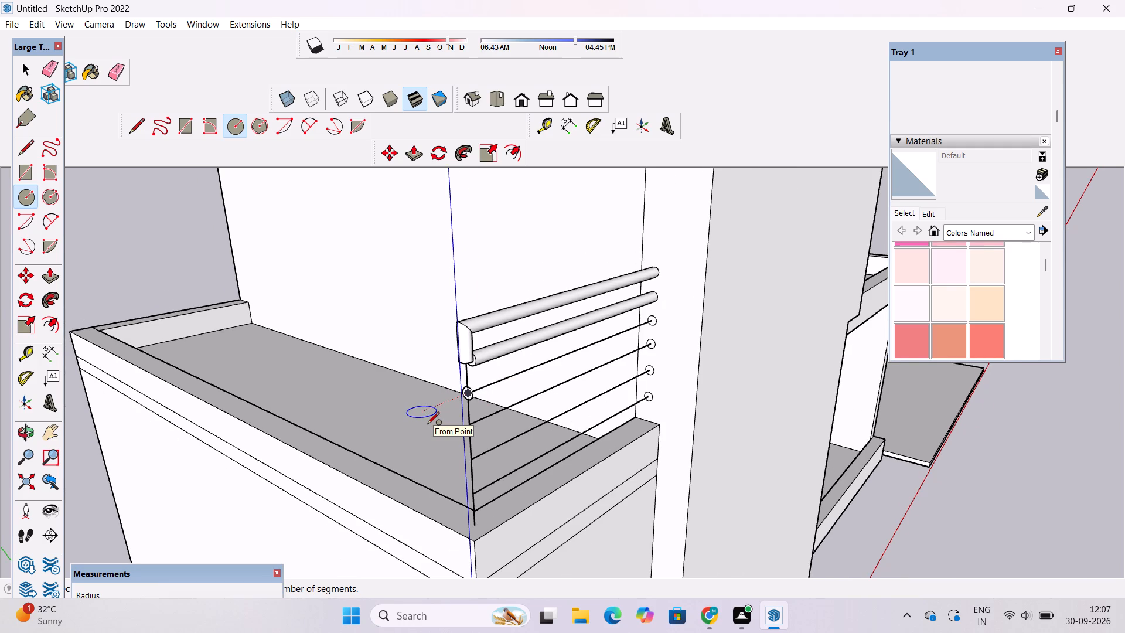
{"action": "scroll", "coordinate": [427, 425], "scroll_direction": "down", "scroll_amount": 2}
{"action": "scroll", "coordinate": [444, 438], "scroll_direction": "up", "scroll_amount": 7}
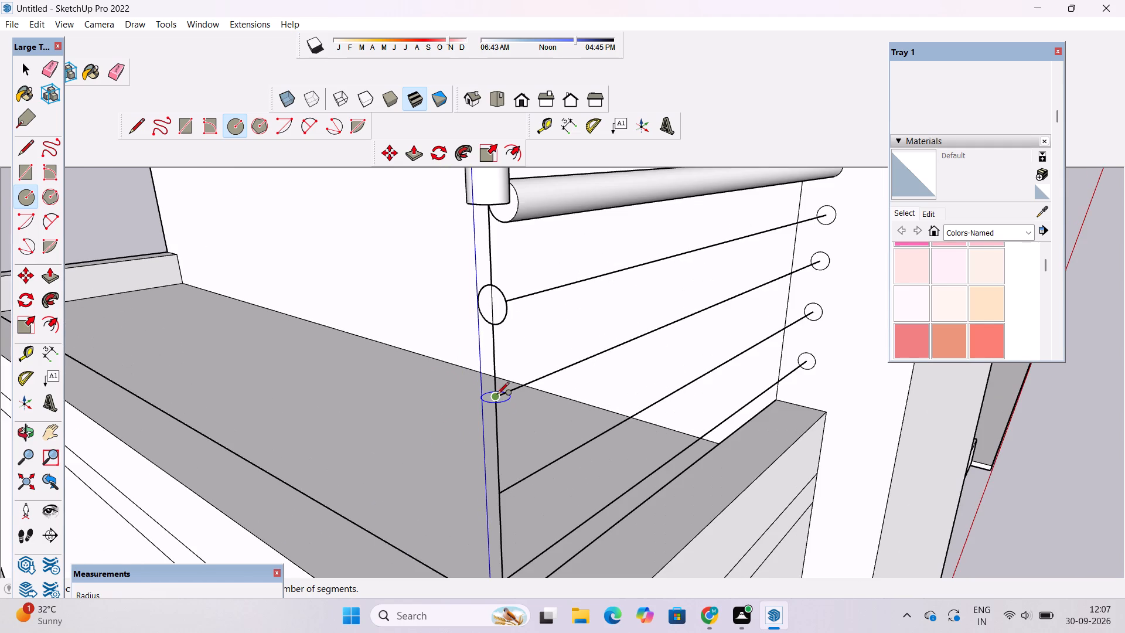
{"action": "key", "text": "o"}
{"action": "scroll", "coordinate": [488, 399], "scroll_direction": "down", "scroll_amount": 5}
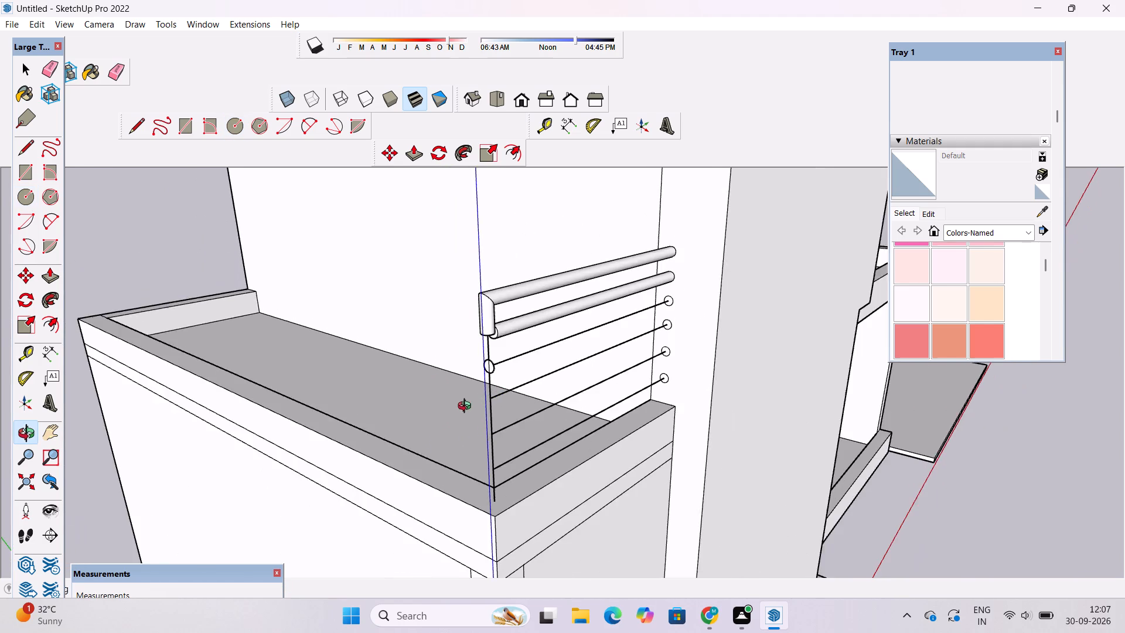
{"action": "left_click_drag", "start_coordinate": [471, 409], "coordinate": [520, 414]}
{"action": "scroll", "coordinate": [532, 407], "scroll_direction": "up", "scroll_amount": 4}
{"action": "left_click_drag", "start_coordinate": [534, 407], "coordinate": [496, 397], "text": "shift"}
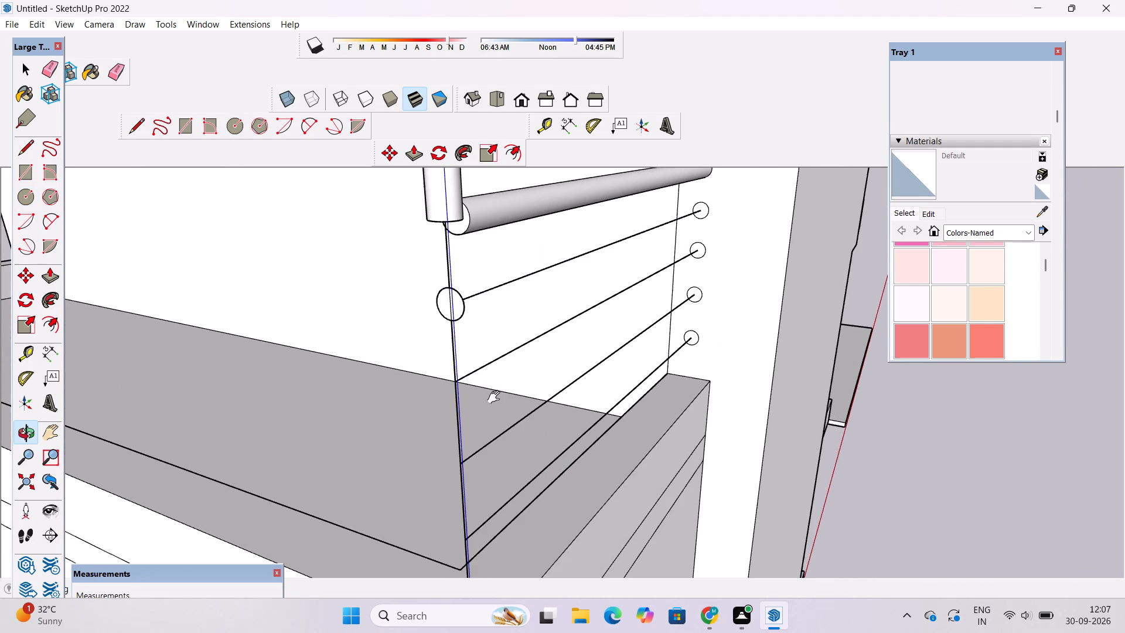
{"action": "left_click_drag", "start_coordinate": [492, 398], "coordinate": [536, 400]}
{"action": "scroll", "coordinate": [529, 393], "scroll_direction": "up", "scroll_amount": 2}
{"action": "left_click_drag", "start_coordinate": [529, 393], "coordinate": [520, 406], "text": "shift"}
{"action": "scroll", "coordinate": [520, 406], "scroll_direction": "down", "scroll_amount": 4}
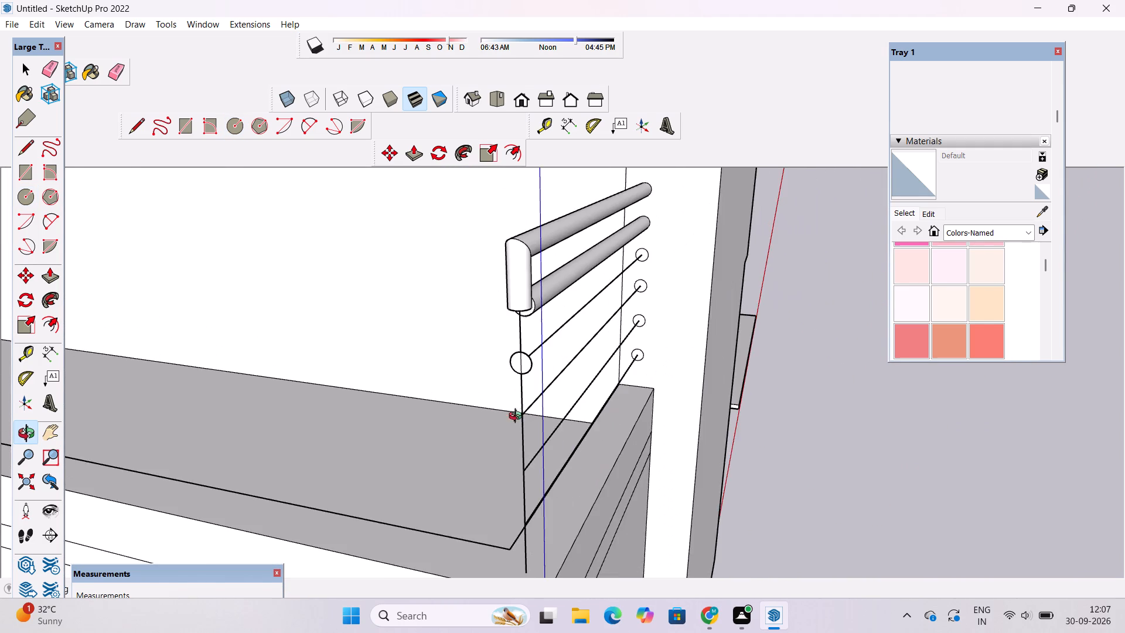
{"action": "left_click_drag", "start_coordinate": [518, 418], "coordinate": [510, 402], "text": "shift"}
{"action": "left_click_drag", "start_coordinate": [509, 403], "coordinate": [518, 402]}
{"action": "key", "text": "c"}
{"action": "scroll", "coordinate": [518, 402], "scroll_direction": "up", "scroll_amount": 4}
{"action": "left_click", "coordinate": [516, 371]}
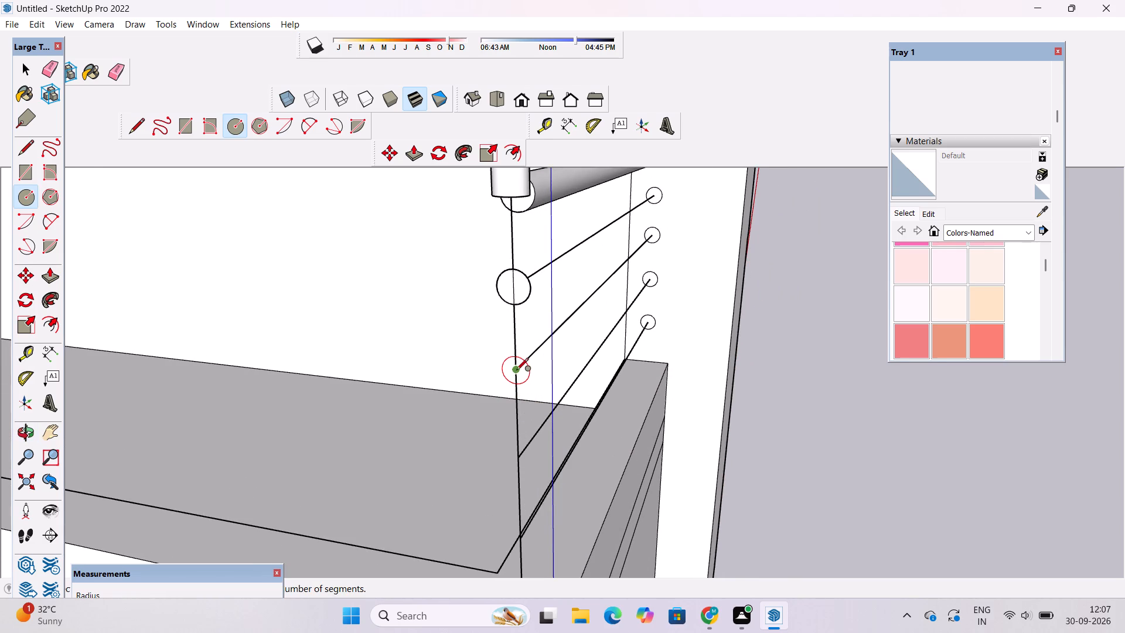
{"action": "left_click", "coordinate": [519, 355]}
Draw an upright circle of 3" radius where the fifth rail line from the top meets the outer vertical post line.
{"action": "scroll", "coordinate": [514, 394], "scroll_direction": "down", "scroll_amount": 3}
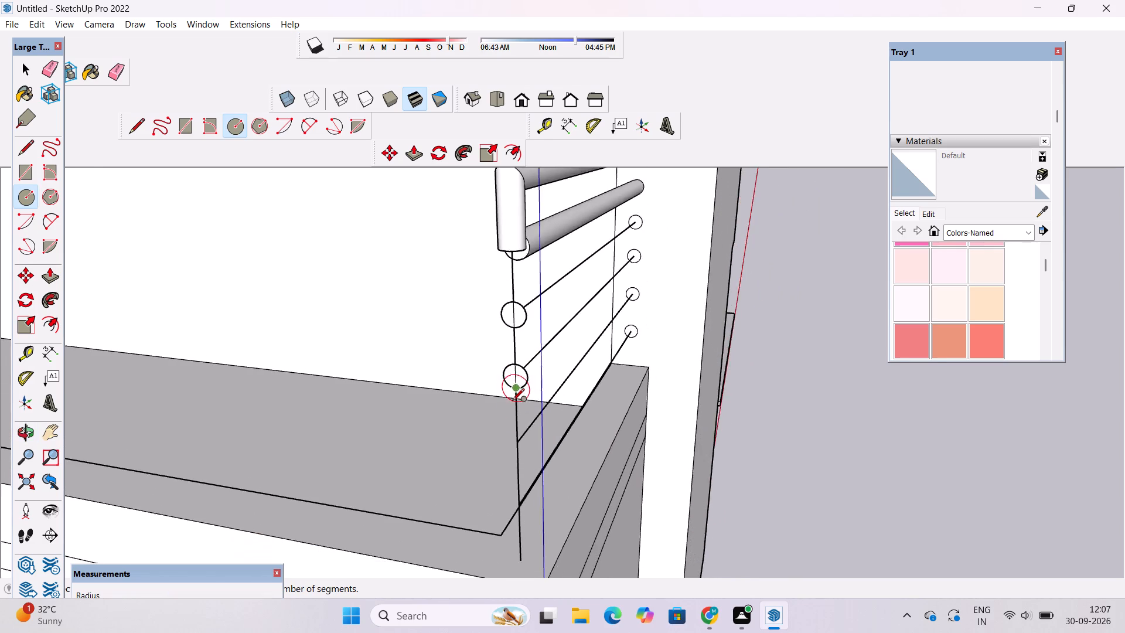
{"action": "scroll", "coordinate": [497, 455], "scroll_direction": "up", "scroll_amount": 3}
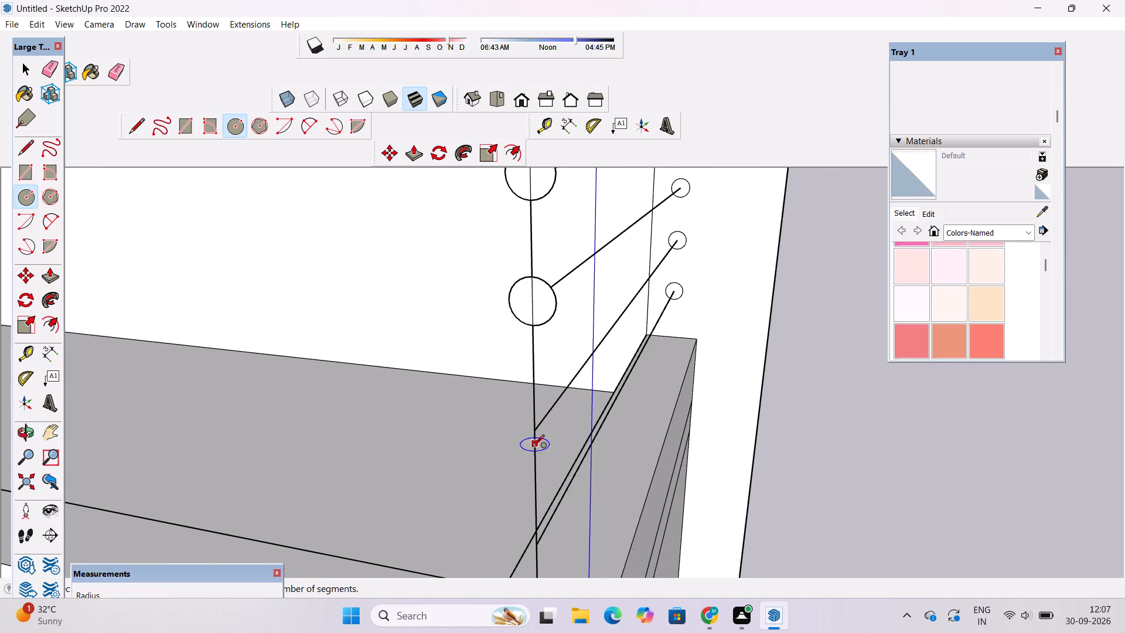
{"action": "scroll", "coordinate": [496, 409], "scroll_direction": "down", "scroll_amount": 7}
{"action": "scroll", "coordinate": [501, 444], "scroll_direction": "up", "scroll_amount": 12}
{"action": "scroll", "coordinate": [486, 412], "scroll_direction": "down", "scroll_amount": 9}
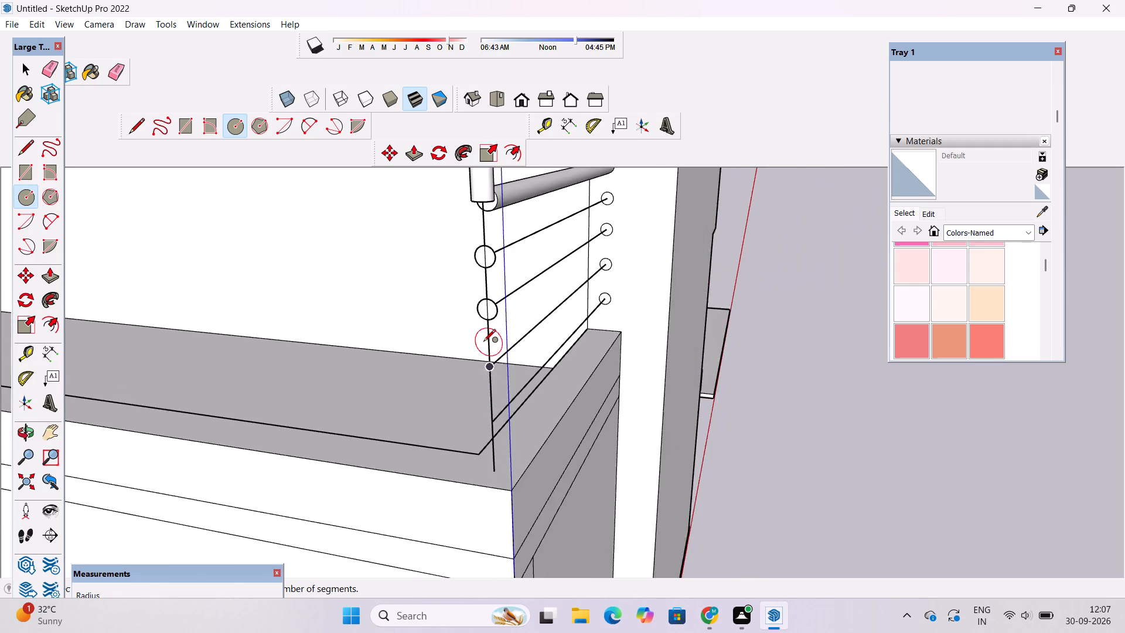
{"action": "scroll", "coordinate": [483, 342], "scroll_direction": "up", "scroll_amount": 5}
{"action": "key", "text": "o"}
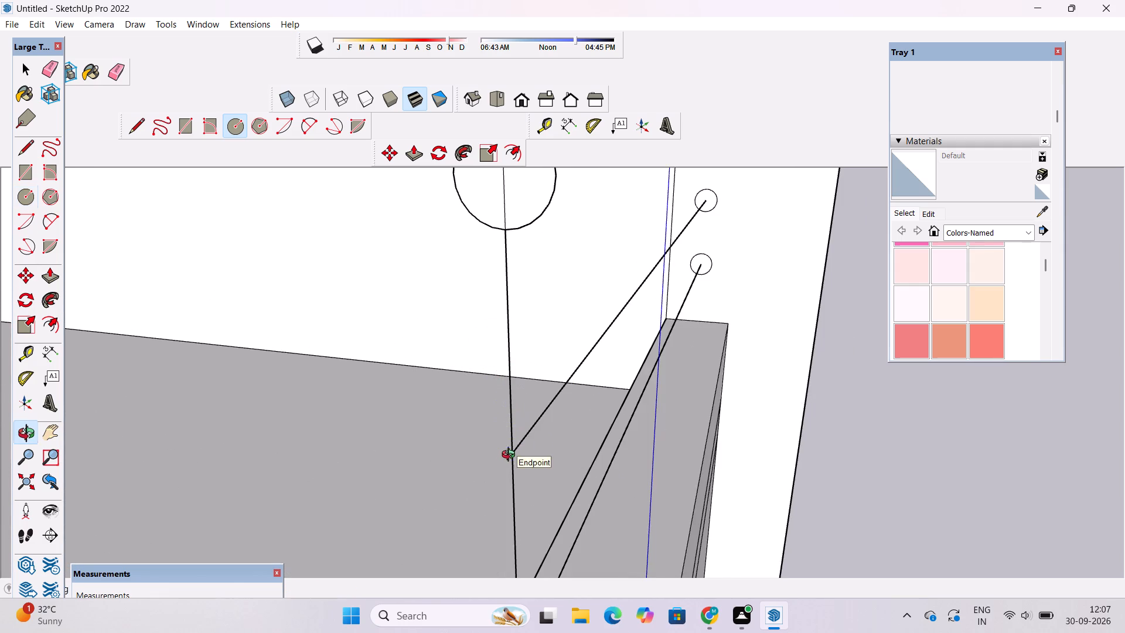
{"action": "left_click_drag", "start_coordinate": [513, 464], "coordinate": [533, 427]}
{"action": "key", "text": "c"}
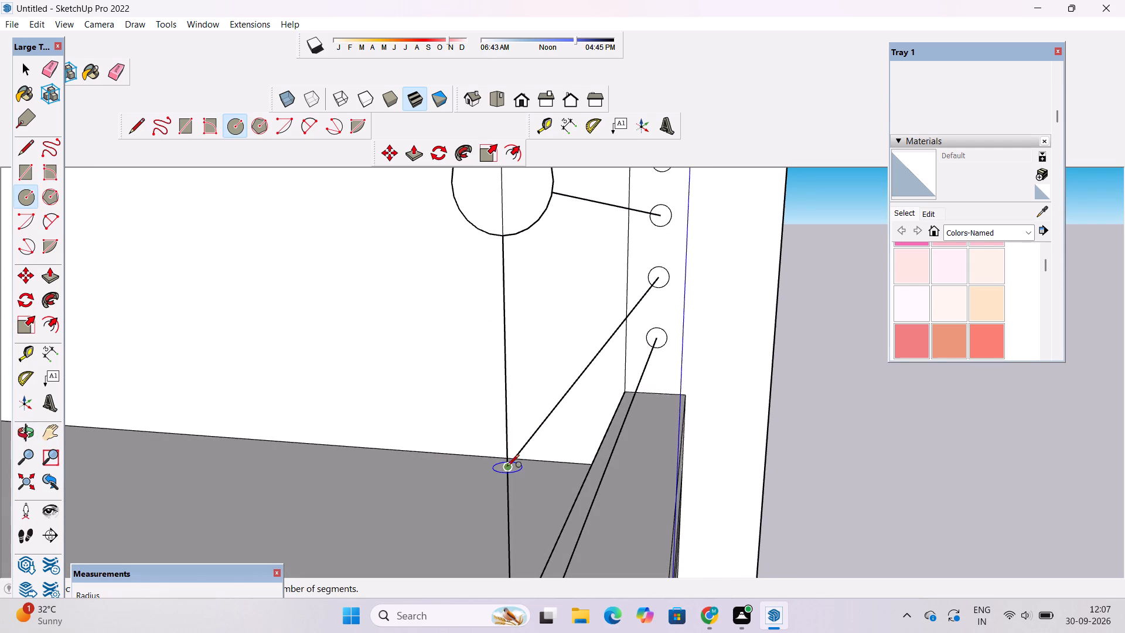
{"action": "key", "text": "o"}
{"action": "left_click_drag", "start_coordinate": [558, 462], "coordinate": [508, 482]}
{"action": "scroll", "coordinate": [506, 477], "scroll_direction": "down", "scroll_amount": 2}
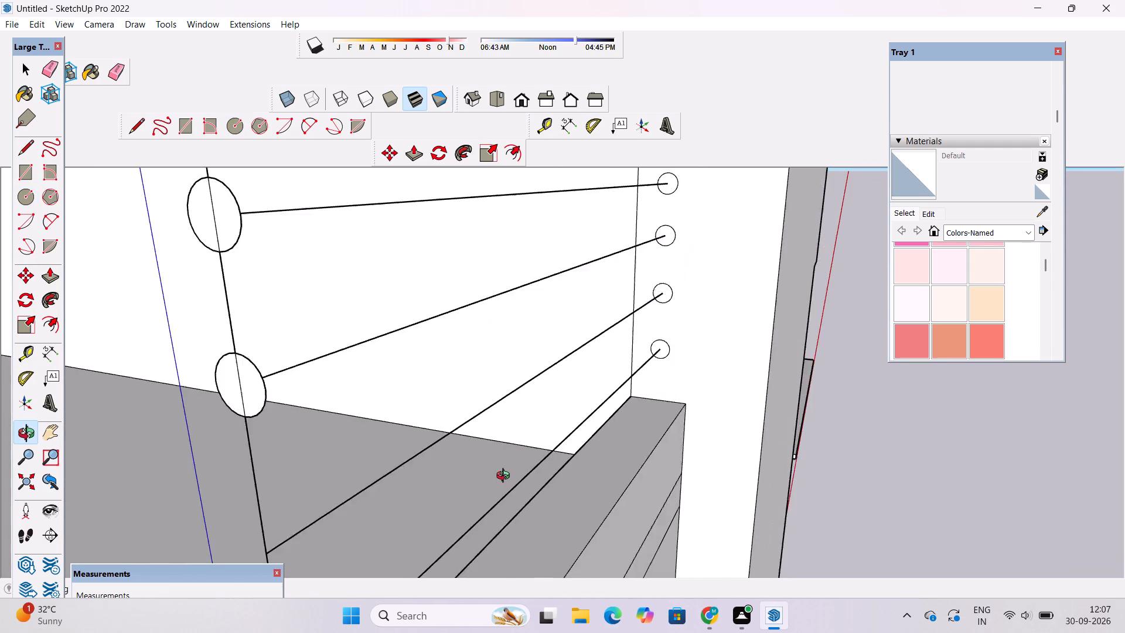
{"action": "scroll", "coordinate": [506, 477], "scroll_direction": "down", "scroll_amount": 3}
{"action": "left_click_drag", "start_coordinate": [420, 476], "coordinate": [493, 401], "text": "shift"}
{"action": "scroll", "coordinate": [493, 401], "scroll_direction": "up", "scroll_amount": 2}
{"action": "left_click_drag", "start_coordinate": [559, 386], "coordinate": [486, 406]}
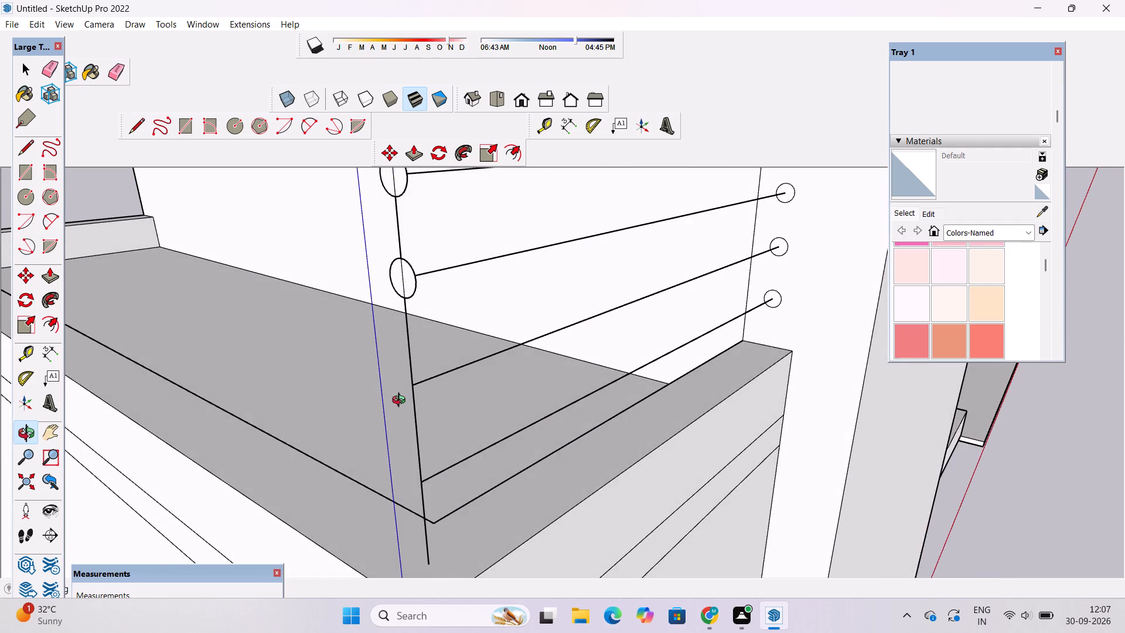
{"action": "scroll", "coordinate": [401, 401], "scroll_direction": "up", "scroll_amount": 3}
{"action": "left_click_drag", "start_coordinate": [400, 401], "coordinate": [419, 394], "text": "shift"}
{"action": "key", "text": "c"}
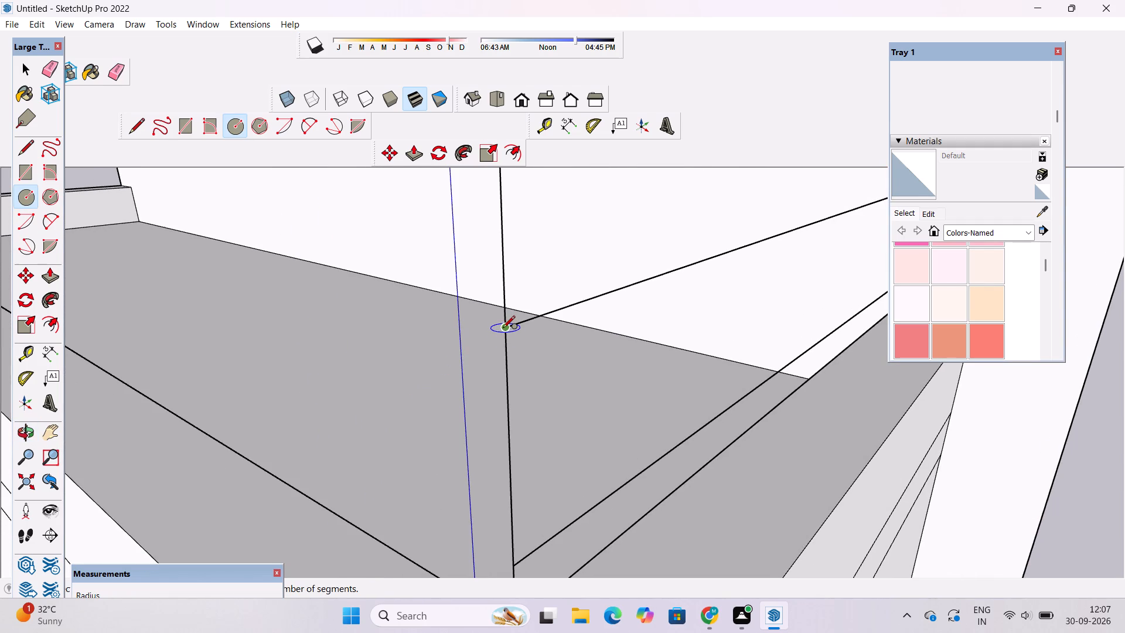
{"action": "key", "text": "o"}
{"action": "scroll", "coordinate": [501, 332], "scroll_direction": "down", "scroll_amount": 6}
{"action": "left_click_drag", "start_coordinate": [508, 338], "coordinate": [473, 365]}
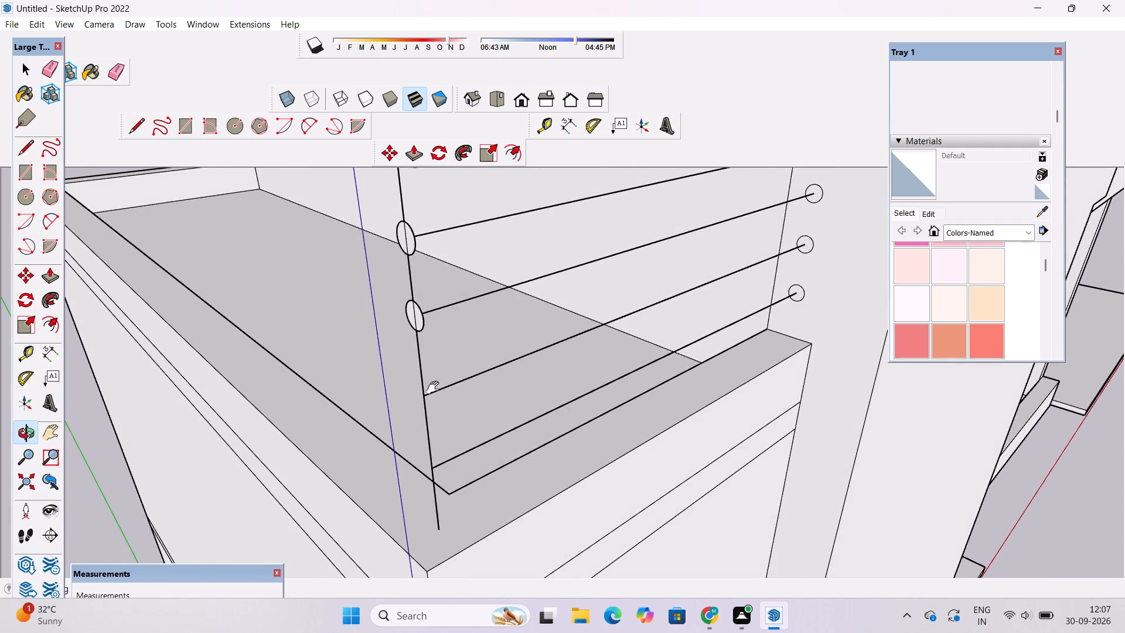
{"action": "left_click_drag", "start_coordinate": [435, 388], "coordinate": [496, 315], "text": "shift"}
{"action": "scroll", "coordinate": [496, 315], "scroll_direction": "up", "scroll_amount": 2}
{"action": "left_click_drag", "start_coordinate": [564, 322], "coordinate": [503, 336]}
{"action": "scroll", "coordinate": [503, 335], "scroll_direction": "down", "scroll_amount": 3}
{"action": "left_click_drag", "start_coordinate": [496, 335], "coordinate": [546, 347], "text": "shift"}
{"action": "key", "text": "c"}
{"action": "scroll", "coordinate": [535, 315], "scroll_direction": "up", "scroll_amount": 4}
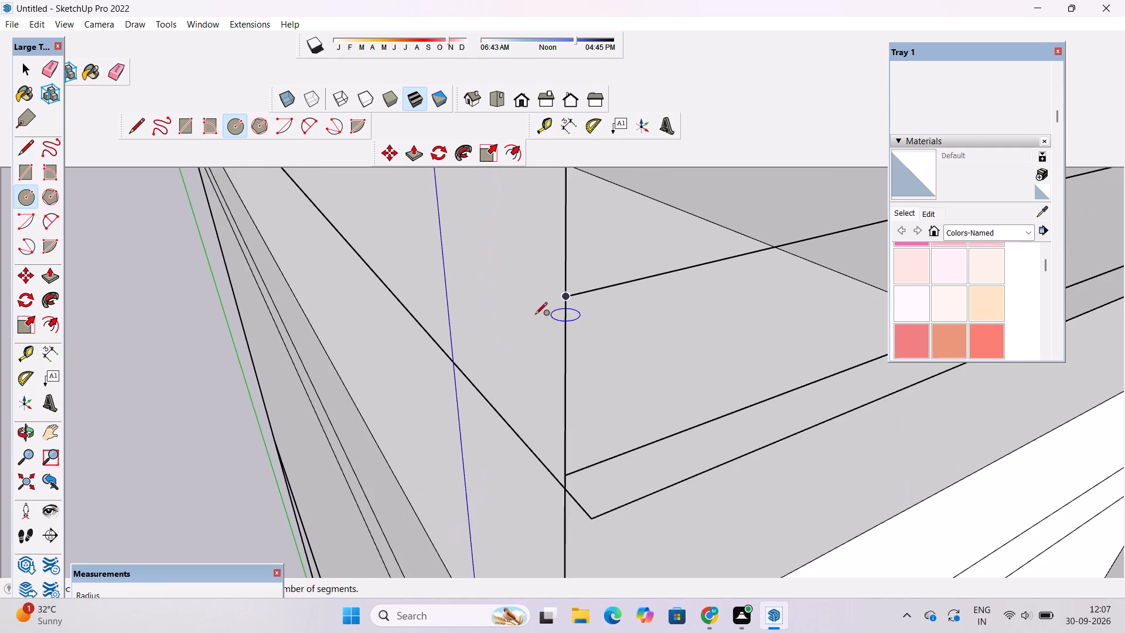
{"action": "key", "text": "o"}
{"action": "left_click_drag", "start_coordinate": [531, 328], "coordinate": [580, 329]}
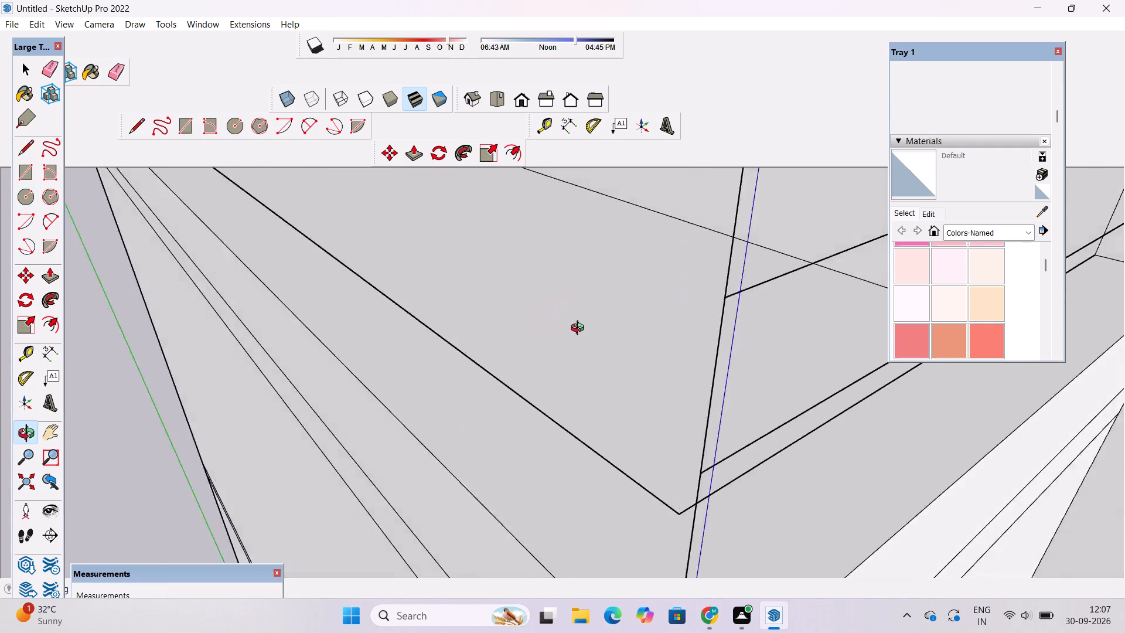
{"action": "left_click_drag", "start_coordinate": [580, 329], "coordinate": [608, 329]}
{"action": "scroll", "coordinate": [608, 329], "scroll_direction": "down", "scroll_amount": 6}
{"action": "left_click_drag", "start_coordinate": [606, 328], "coordinate": [475, 332], "text": "shift"}
{"action": "left_click_drag", "start_coordinate": [480, 337], "coordinate": [622, 307]}
{"action": "left_click_drag", "start_coordinate": [602, 299], "coordinate": [579, 338], "text": "shift"}
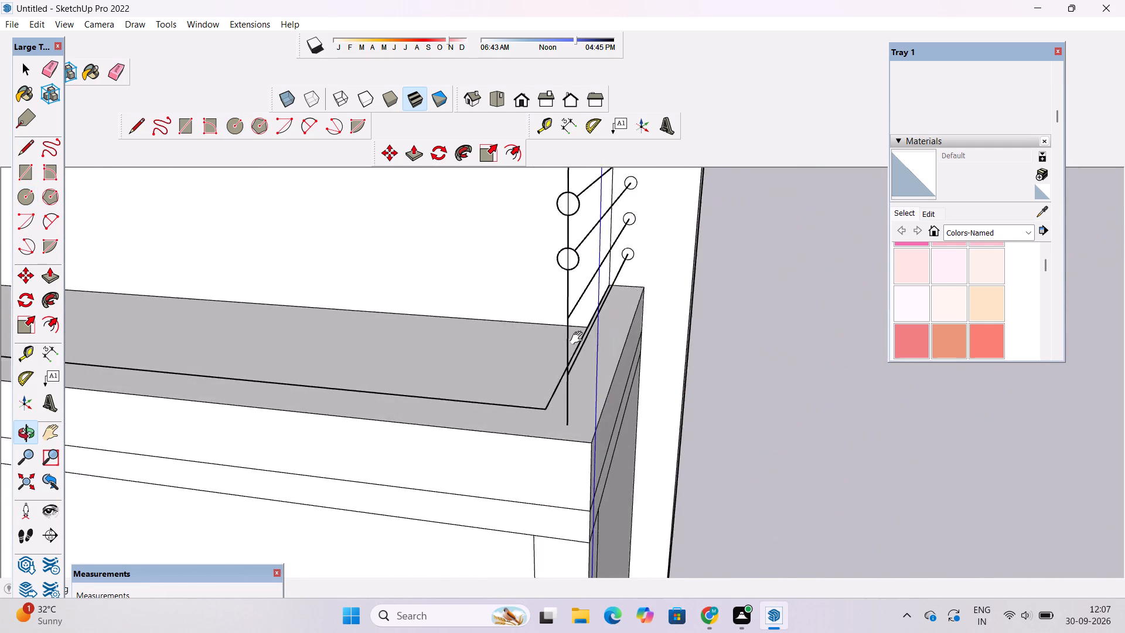
{"action": "left_click_drag", "start_coordinate": [579, 338], "coordinate": [578, 366], "text": "shift"}
{"action": "scroll", "coordinate": [540, 392], "scroll_direction": "up", "scroll_amount": 4}
{"action": "left_click_drag", "start_coordinate": [555, 413], "coordinate": [594, 406]}
{"action": "left_click_drag", "start_coordinate": [598, 403], "coordinate": [448, 361], "text": "shift"}
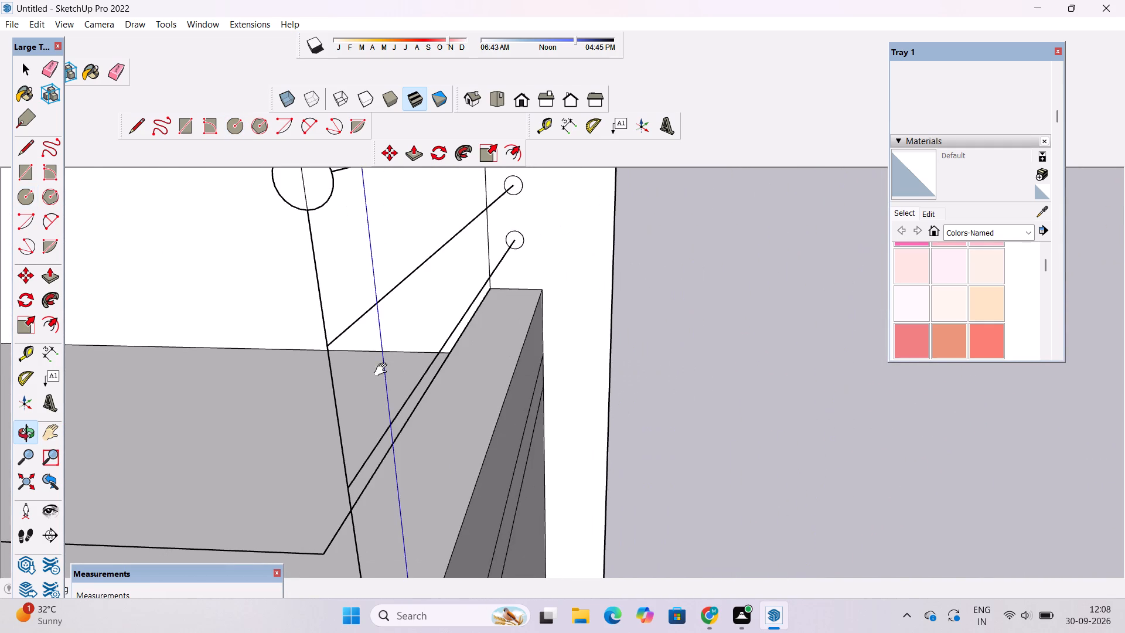
{"action": "left_click_drag", "start_coordinate": [346, 364], "coordinate": [422, 367], "text": "shift"}
{"action": "scroll", "coordinate": [422, 367], "scroll_direction": "down", "scroll_amount": 4}
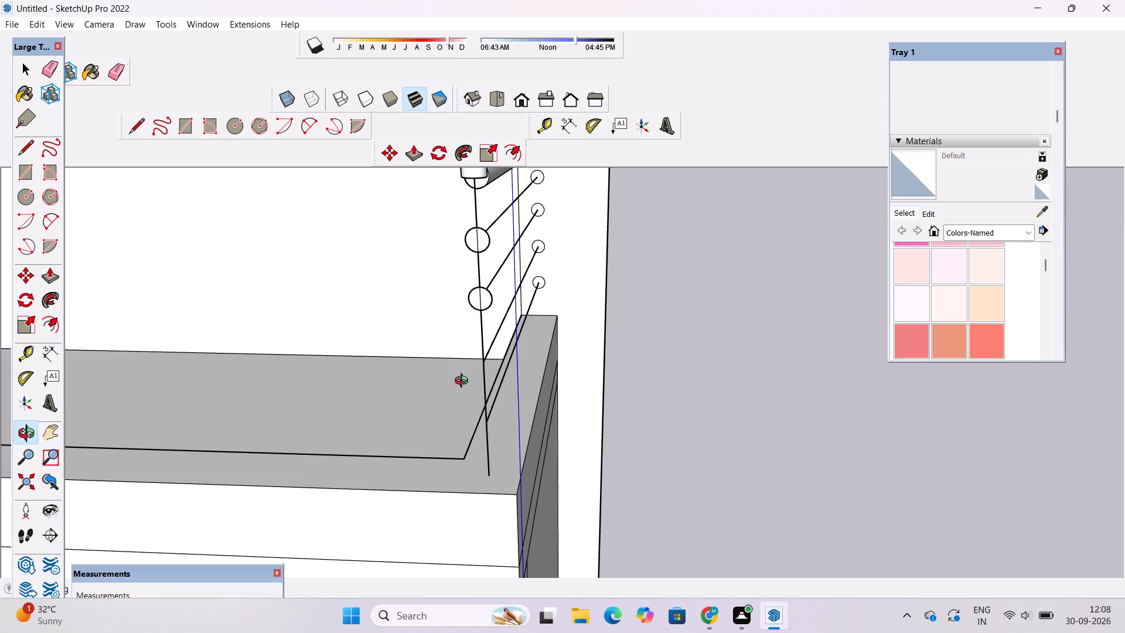
{"action": "key", "text": "c"}
{"action": "scroll", "coordinate": [468, 365], "scroll_direction": "up", "scroll_amount": 4}
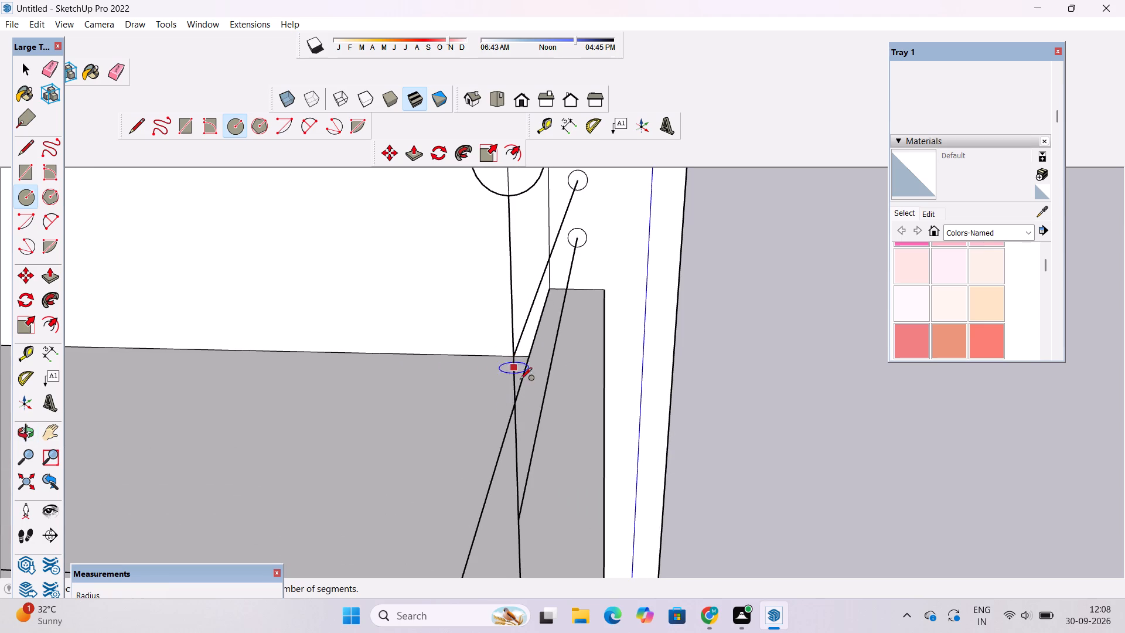
{"action": "left_click", "coordinate": [511, 356]}
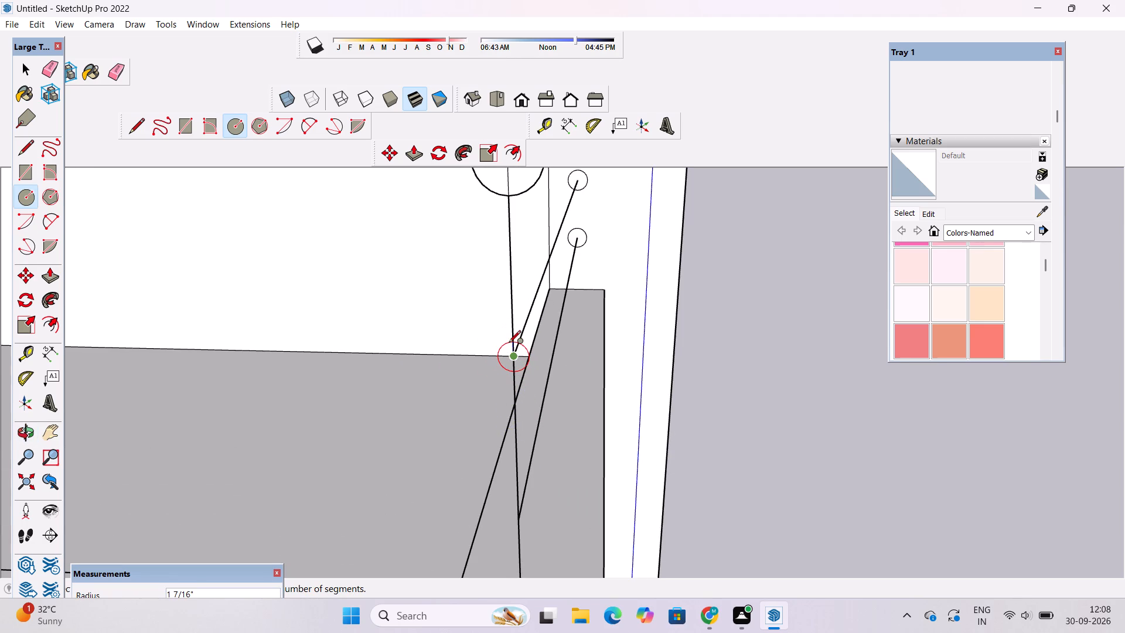
{"action": "type", "text": "3\""}
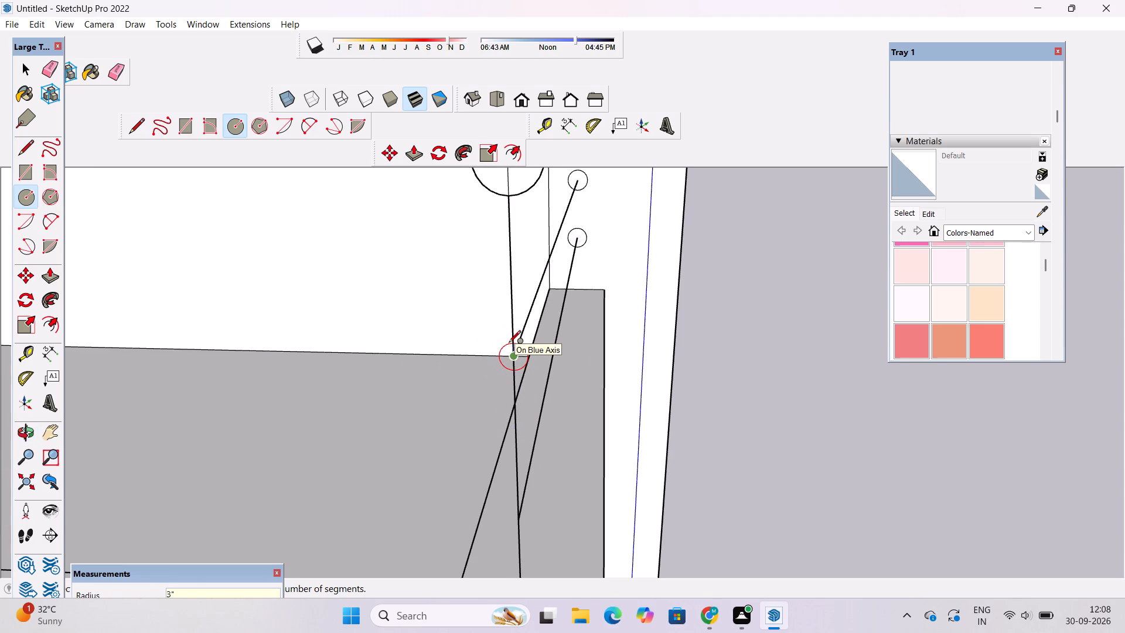
{"action": "key", "text": "Return"}
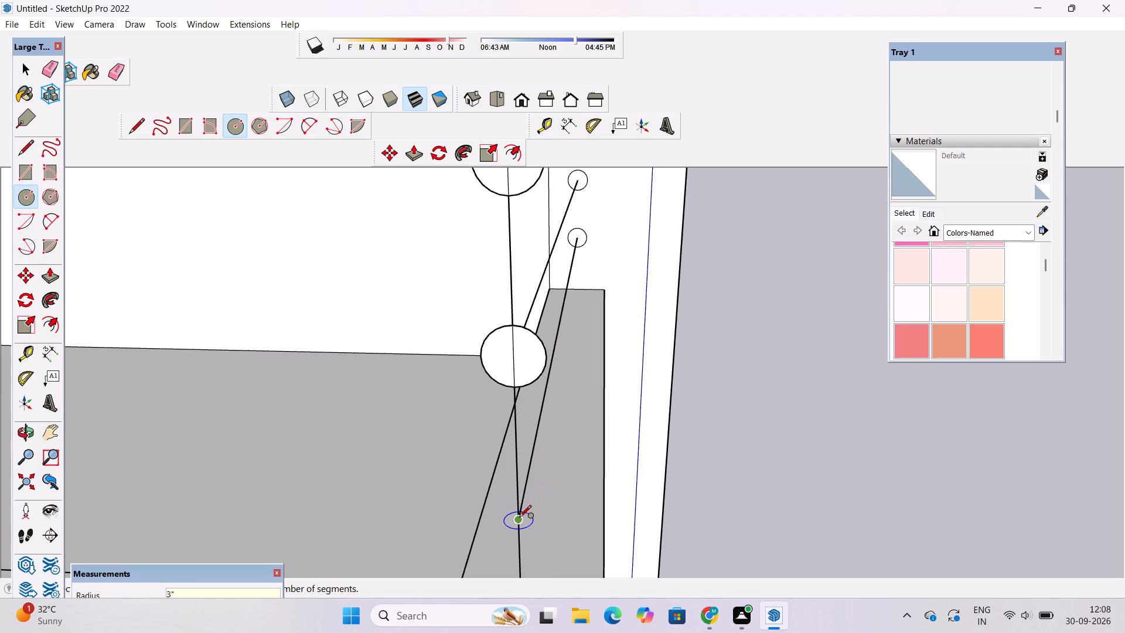
Draw an upright circle of 3" radius where the lowest rail line meets the outer vertical post line.
{"action": "scroll", "coordinate": [490, 471], "scroll_direction": "down", "scroll_amount": 5}
{"action": "scroll", "coordinate": [506, 484], "scroll_direction": "up", "scroll_amount": 5}
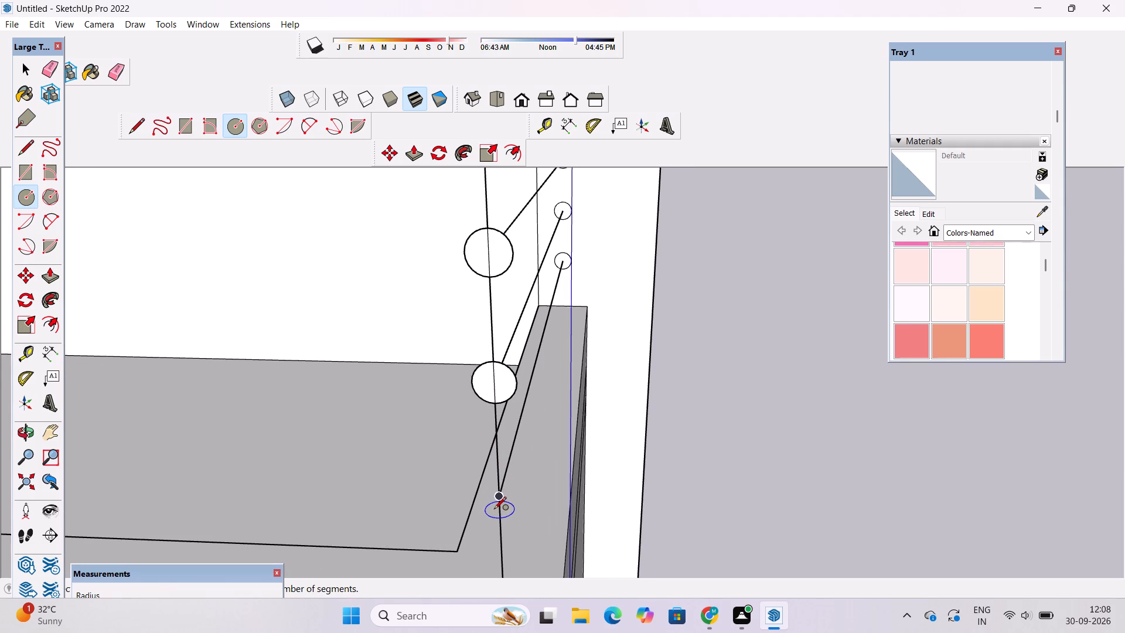
{"action": "key", "text": "o"}
{"action": "left_click_drag", "start_coordinate": [494, 496], "coordinate": [477, 360], "text": "shift"}
{"action": "scroll", "coordinate": [475, 341], "scroll_direction": "up", "scroll_amount": 4}
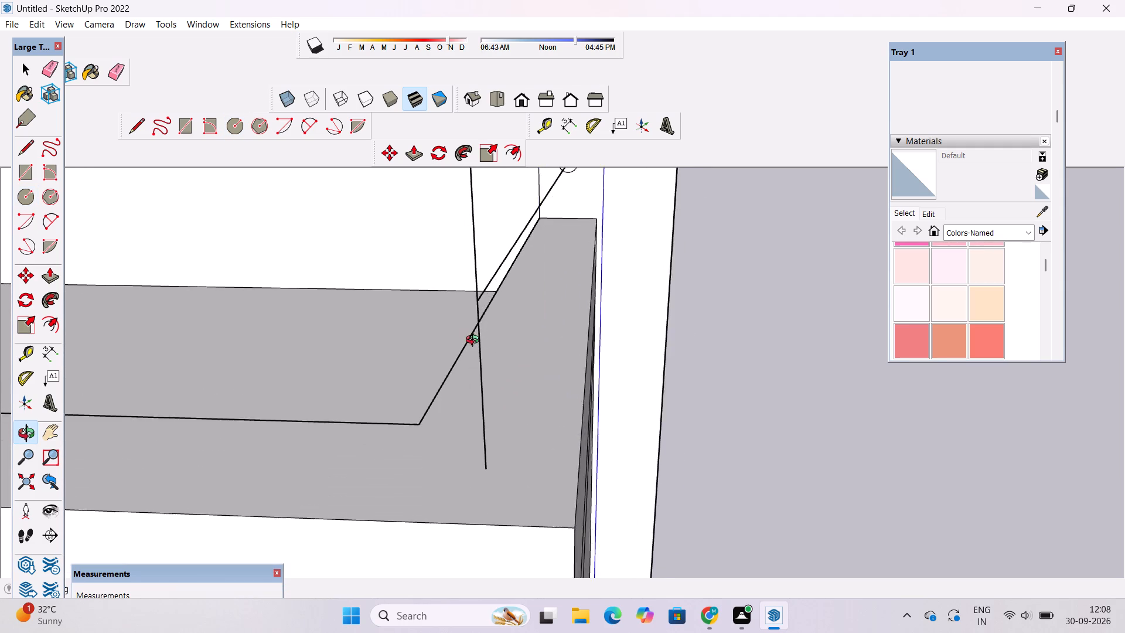
{"action": "scroll", "coordinate": [475, 341], "scroll_direction": "up", "scroll_amount": 1}
{"action": "left_click_drag", "start_coordinate": [472, 325], "coordinate": [472, 332], "text": "shift"}
{"action": "key", "text": "c"}
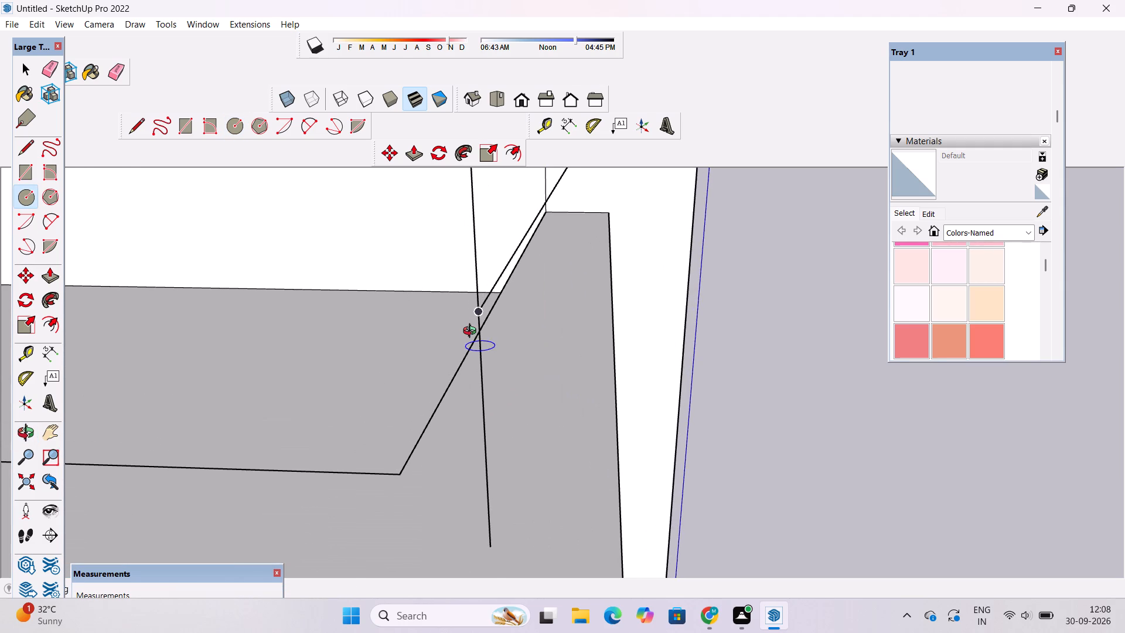
{"action": "scroll", "coordinate": [473, 326], "scroll_direction": "up", "scroll_amount": 2}
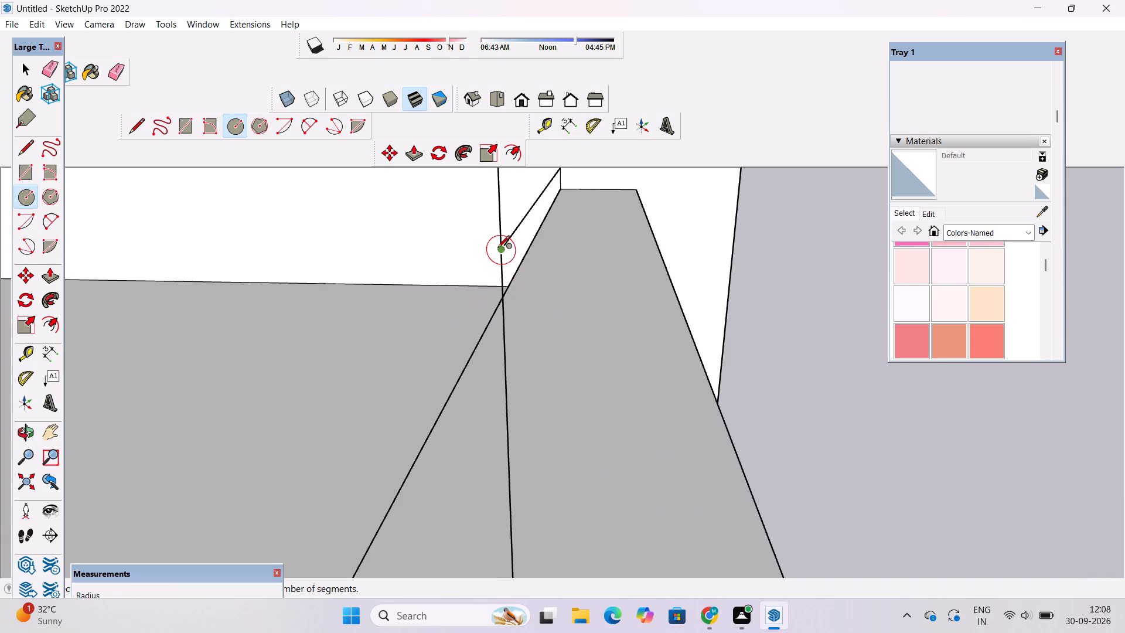
{"action": "left_click", "coordinate": [499, 252]}
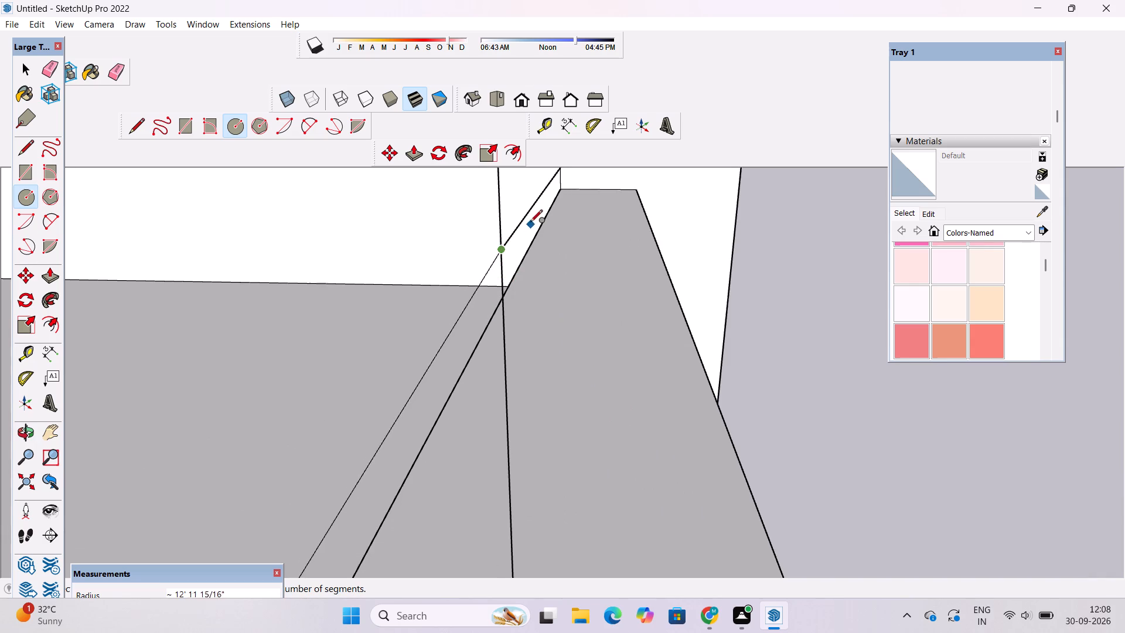
{"action": "key", "text": "3"}
{"action": "key", "text": "shift+quotedbl"}
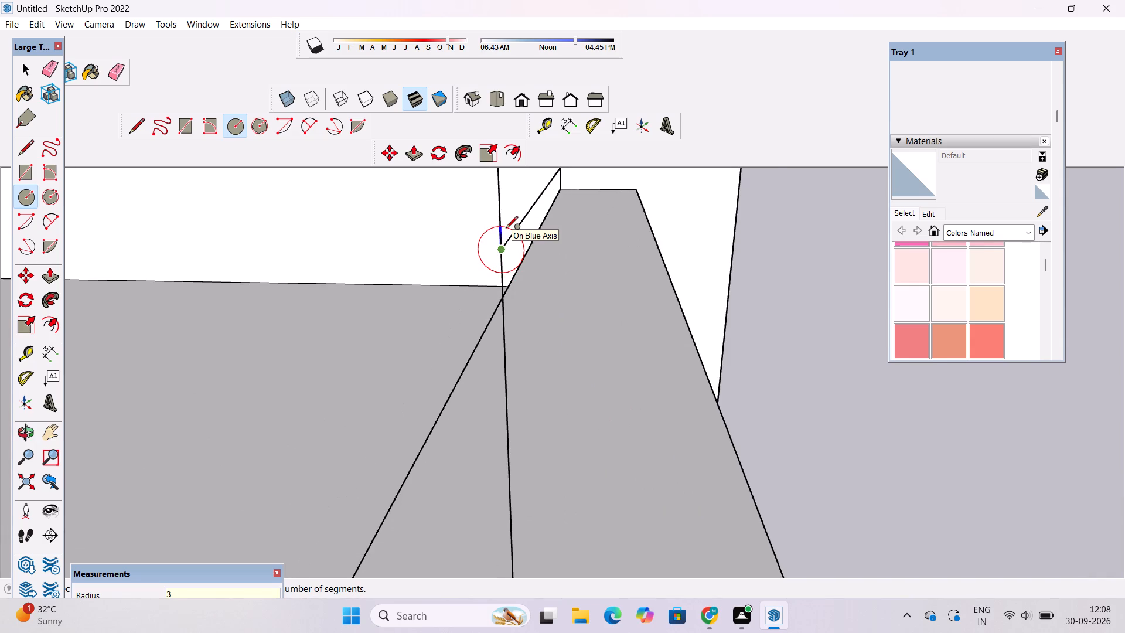
{"action": "key", "text": "Return"}
{"action": "key", "text": "space"}
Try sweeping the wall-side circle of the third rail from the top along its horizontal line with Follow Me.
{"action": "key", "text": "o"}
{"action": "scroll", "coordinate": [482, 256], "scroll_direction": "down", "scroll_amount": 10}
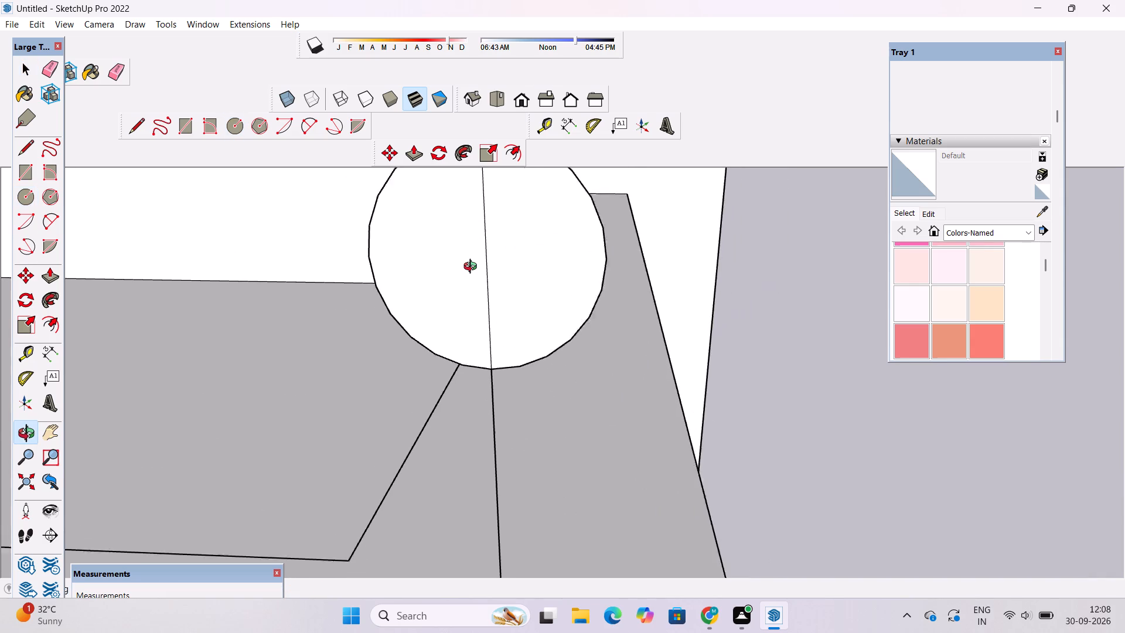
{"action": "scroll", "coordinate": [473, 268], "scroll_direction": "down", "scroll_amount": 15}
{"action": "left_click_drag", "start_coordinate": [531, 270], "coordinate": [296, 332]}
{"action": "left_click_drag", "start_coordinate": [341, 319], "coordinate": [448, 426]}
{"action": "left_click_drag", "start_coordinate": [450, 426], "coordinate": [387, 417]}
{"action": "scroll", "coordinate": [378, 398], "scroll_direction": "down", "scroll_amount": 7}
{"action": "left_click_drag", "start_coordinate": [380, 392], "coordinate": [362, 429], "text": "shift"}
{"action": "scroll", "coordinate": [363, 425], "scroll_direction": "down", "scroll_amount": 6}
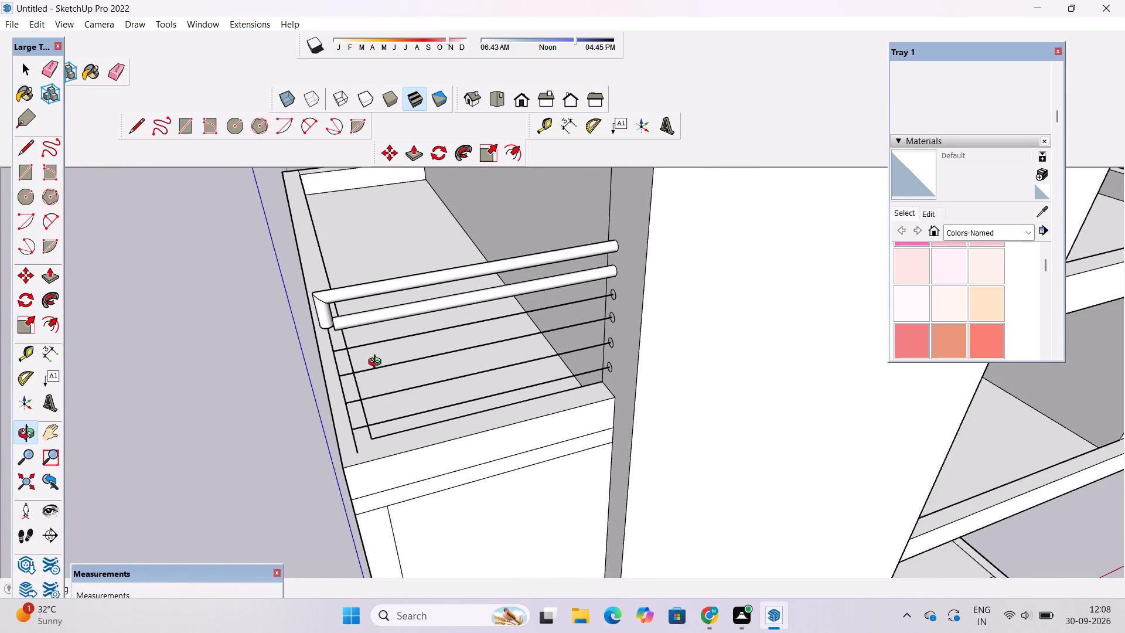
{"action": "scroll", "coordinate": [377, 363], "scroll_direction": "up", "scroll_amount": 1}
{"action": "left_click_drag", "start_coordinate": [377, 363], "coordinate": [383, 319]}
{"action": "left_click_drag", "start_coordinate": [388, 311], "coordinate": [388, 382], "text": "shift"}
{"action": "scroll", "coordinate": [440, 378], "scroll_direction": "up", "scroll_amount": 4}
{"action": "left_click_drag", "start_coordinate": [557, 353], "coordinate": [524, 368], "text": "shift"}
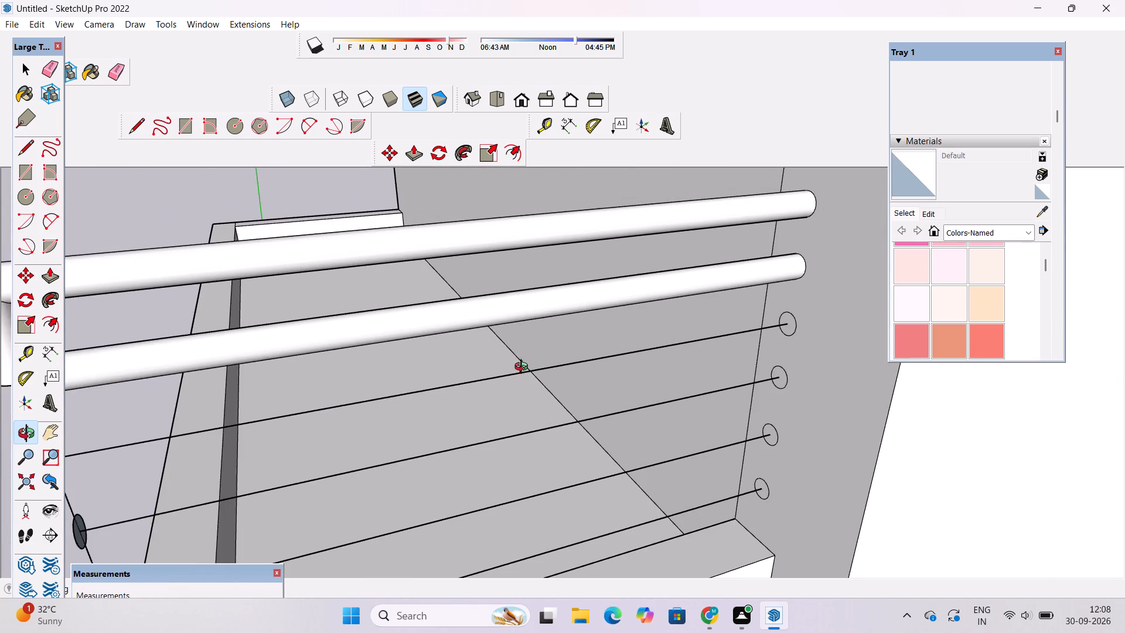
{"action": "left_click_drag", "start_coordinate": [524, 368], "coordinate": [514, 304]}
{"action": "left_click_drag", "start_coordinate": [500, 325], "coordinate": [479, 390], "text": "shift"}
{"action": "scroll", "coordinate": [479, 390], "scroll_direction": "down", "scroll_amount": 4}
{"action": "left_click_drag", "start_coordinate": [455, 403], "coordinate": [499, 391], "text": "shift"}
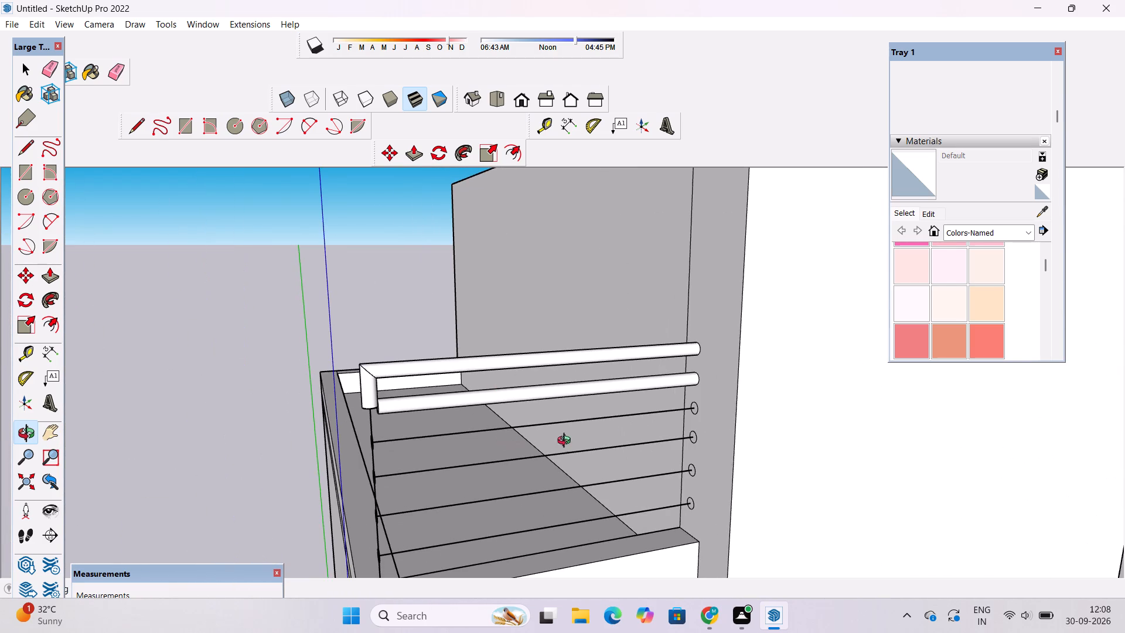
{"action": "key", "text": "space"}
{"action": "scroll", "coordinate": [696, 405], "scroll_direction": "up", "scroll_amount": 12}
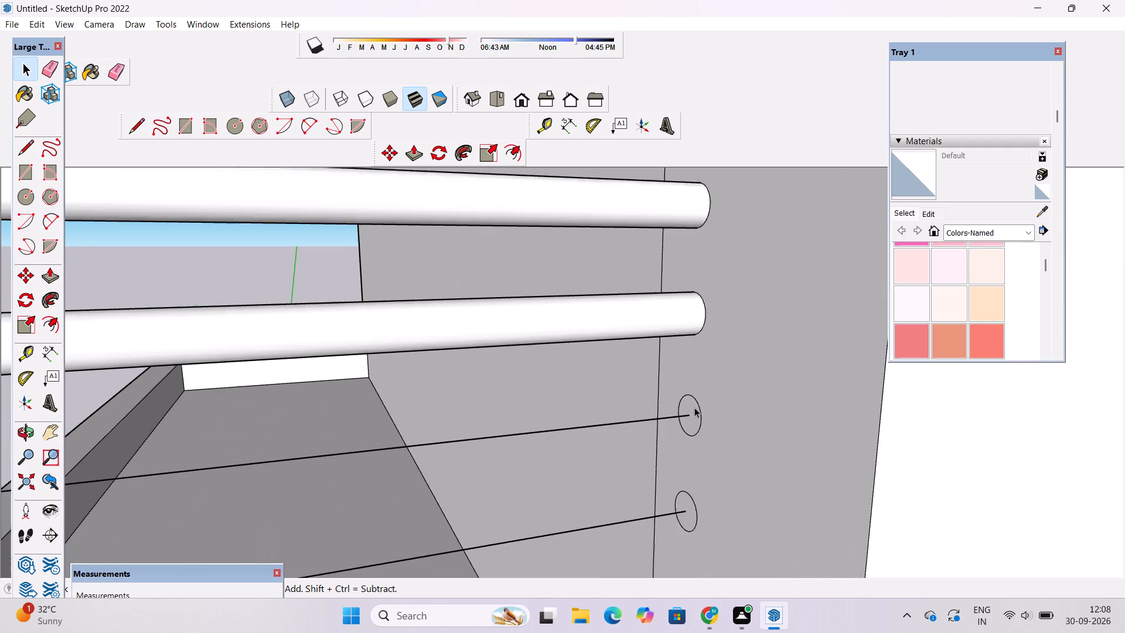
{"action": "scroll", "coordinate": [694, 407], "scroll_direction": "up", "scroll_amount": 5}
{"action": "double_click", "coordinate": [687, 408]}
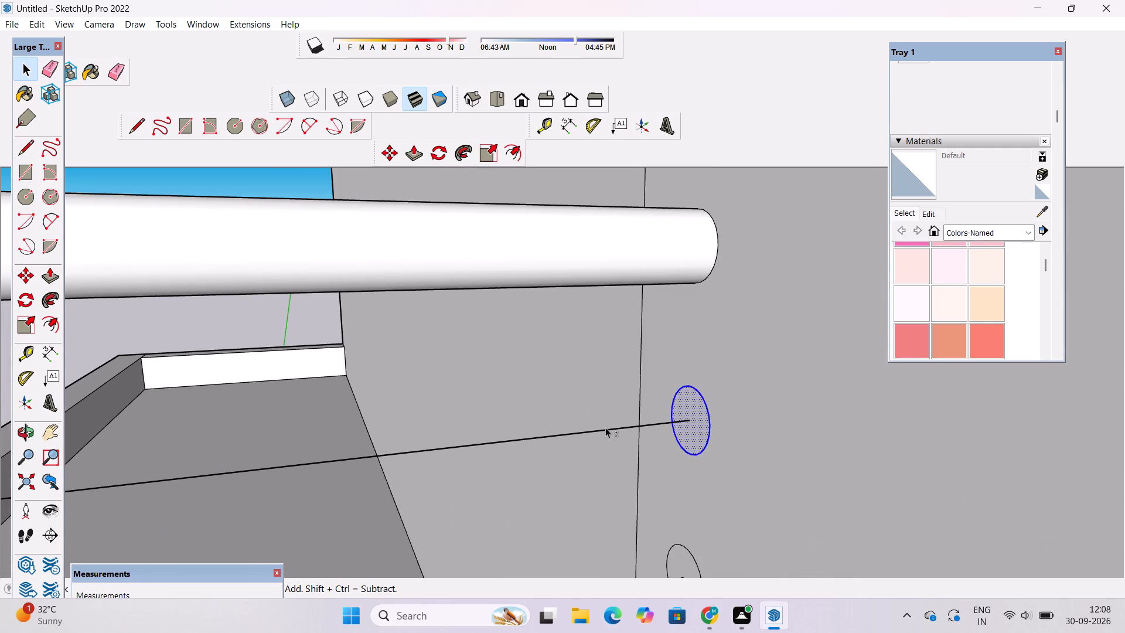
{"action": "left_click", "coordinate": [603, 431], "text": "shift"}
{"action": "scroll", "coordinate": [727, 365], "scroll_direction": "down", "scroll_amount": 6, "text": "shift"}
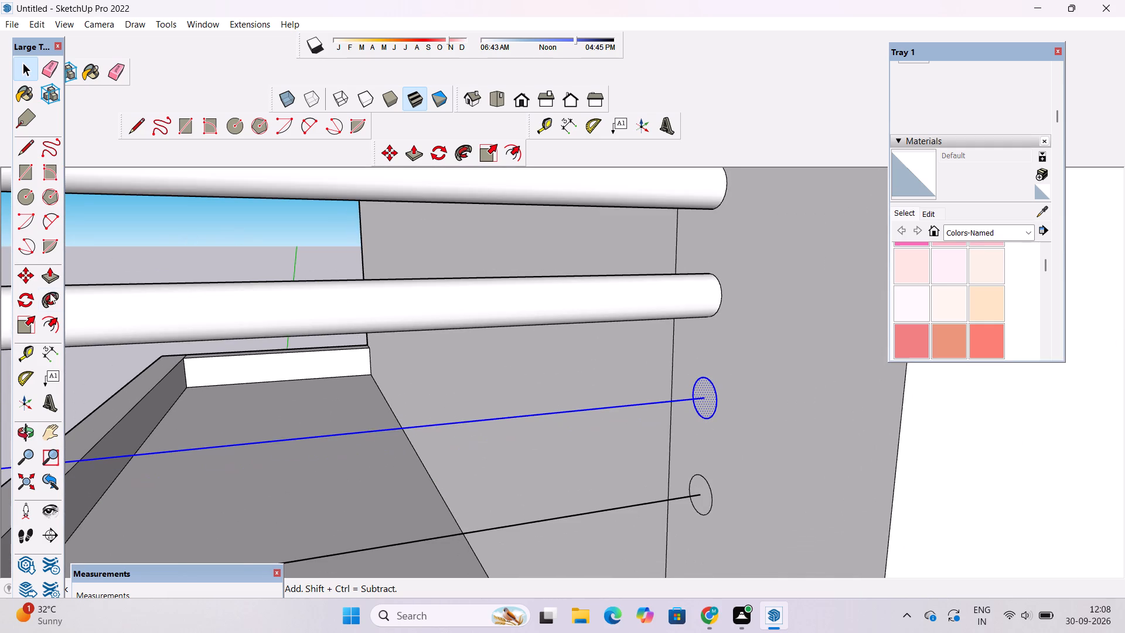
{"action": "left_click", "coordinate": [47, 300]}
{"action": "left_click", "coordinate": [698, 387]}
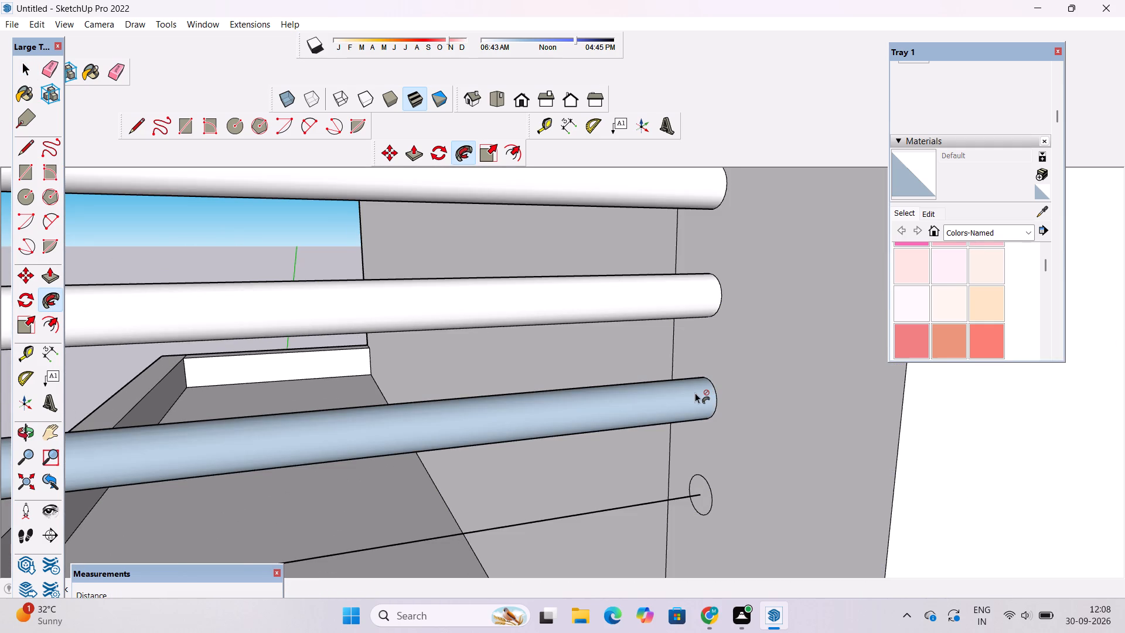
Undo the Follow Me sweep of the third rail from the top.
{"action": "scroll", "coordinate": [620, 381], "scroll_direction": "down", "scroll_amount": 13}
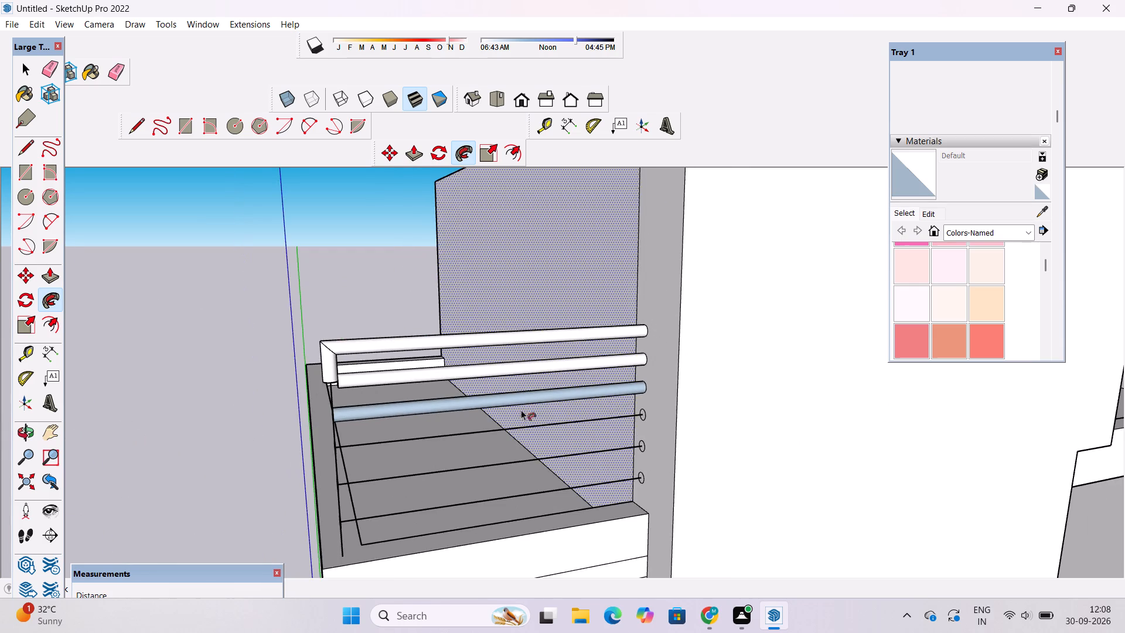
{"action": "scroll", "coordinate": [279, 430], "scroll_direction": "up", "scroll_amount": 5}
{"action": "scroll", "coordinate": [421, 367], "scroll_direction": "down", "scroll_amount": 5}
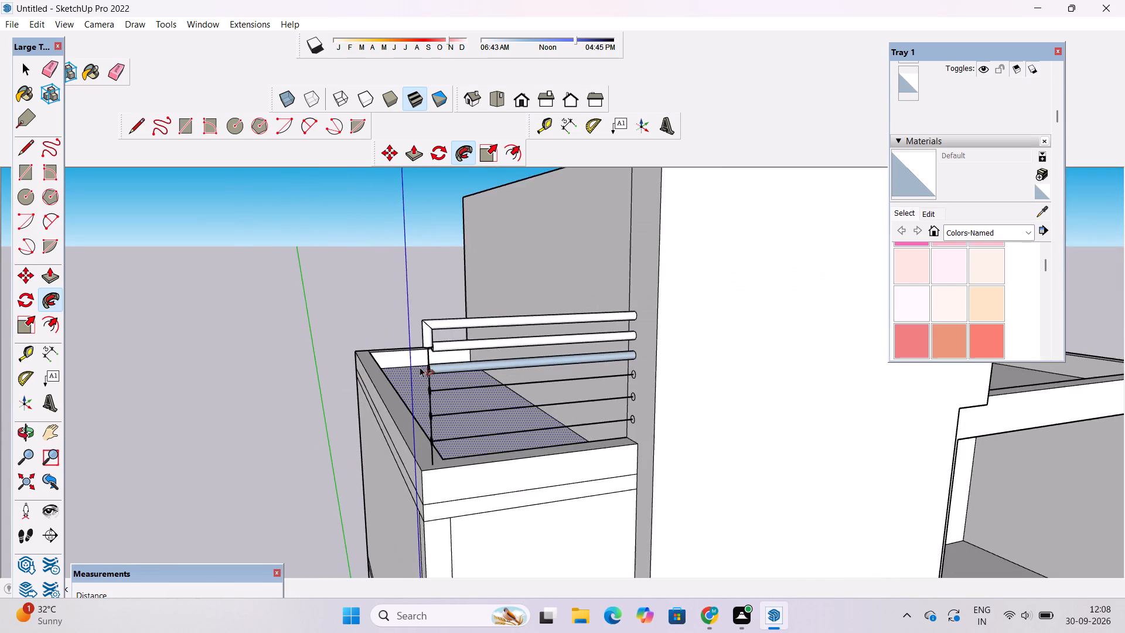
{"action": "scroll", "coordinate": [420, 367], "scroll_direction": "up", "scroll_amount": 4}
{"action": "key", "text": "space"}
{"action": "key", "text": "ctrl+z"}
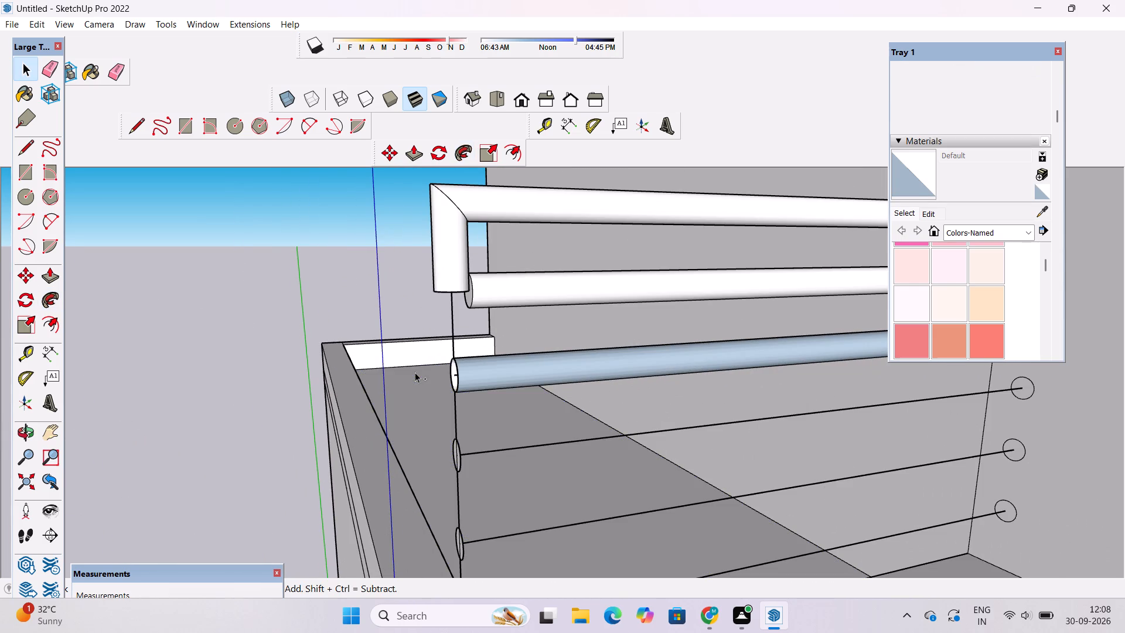
Erase the short stray edge on the underside of the outer vertical post.
{"action": "key", "text": "o"}
{"action": "left_click_drag", "start_coordinate": [489, 417], "coordinate": [490, 328]}
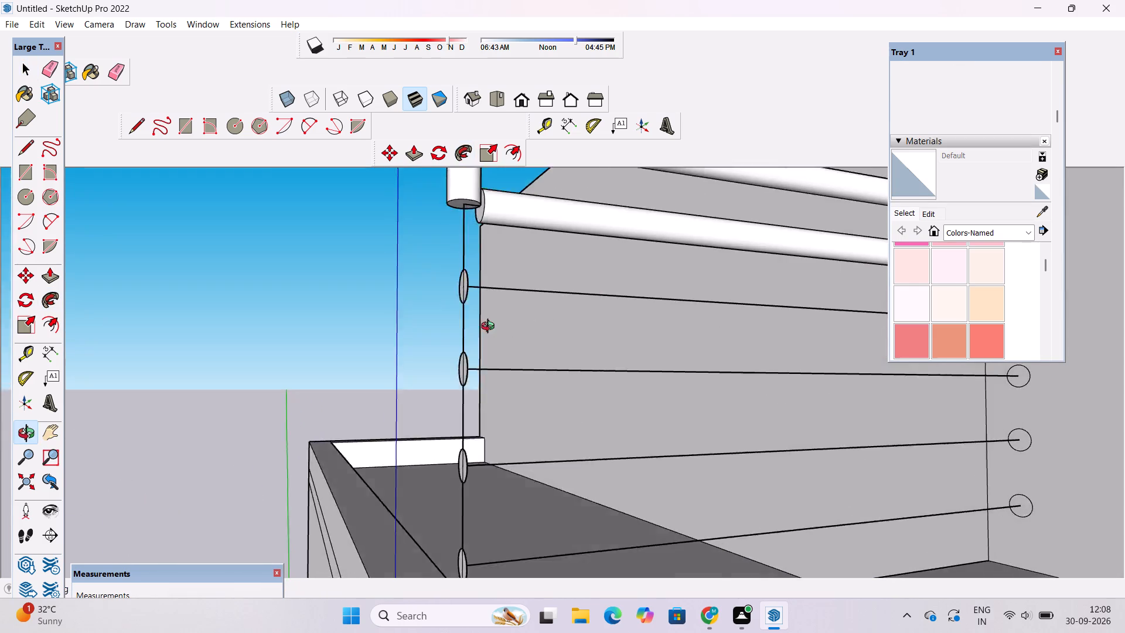
{"action": "left_click_drag", "start_coordinate": [490, 328], "coordinate": [490, 326]}
{"action": "scroll", "coordinate": [478, 351], "scroll_direction": "down", "scroll_amount": 4}
{"action": "left_click_drag", "start_coordinate": [465, 304], "coordinate": [490, 382], "text": "shift"}
{"action": "scroll", "coordinate": [490, 383], "scroll_direction": "up", "scroll_amount": 8}
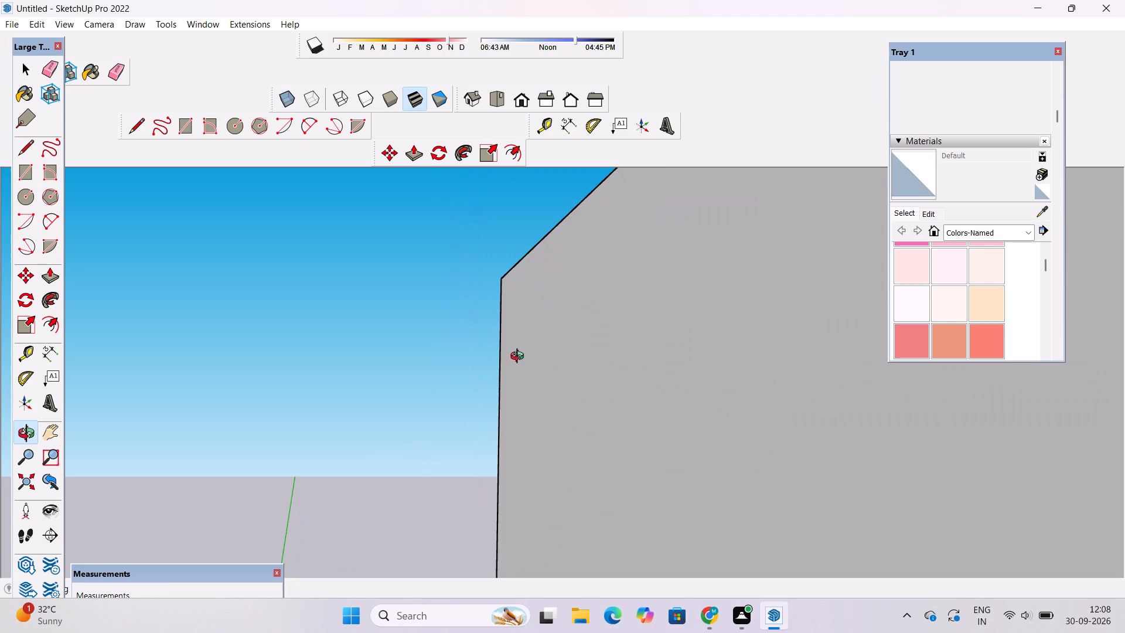
{"action": "scroll", "coordinate": [519, 357], "scroll_direction": "down", "scroll_amount": 5}
{"action": "left_click_drag", "start_coordinate": [562, 324], "coordinate": [531, 320]}
{"action": "scroll", "coordinate": [524, 316], "scroll_direction": "down", "scroll_amount": 3}
{"action": "left_click_drag", "start_coordinate": [414, 297], "coordinate": [431, 333], "text": "shift"}
{"action": "scroll", "coordinate": [481, 305], "scroll_direction": "up", "scroll_amount": 3}
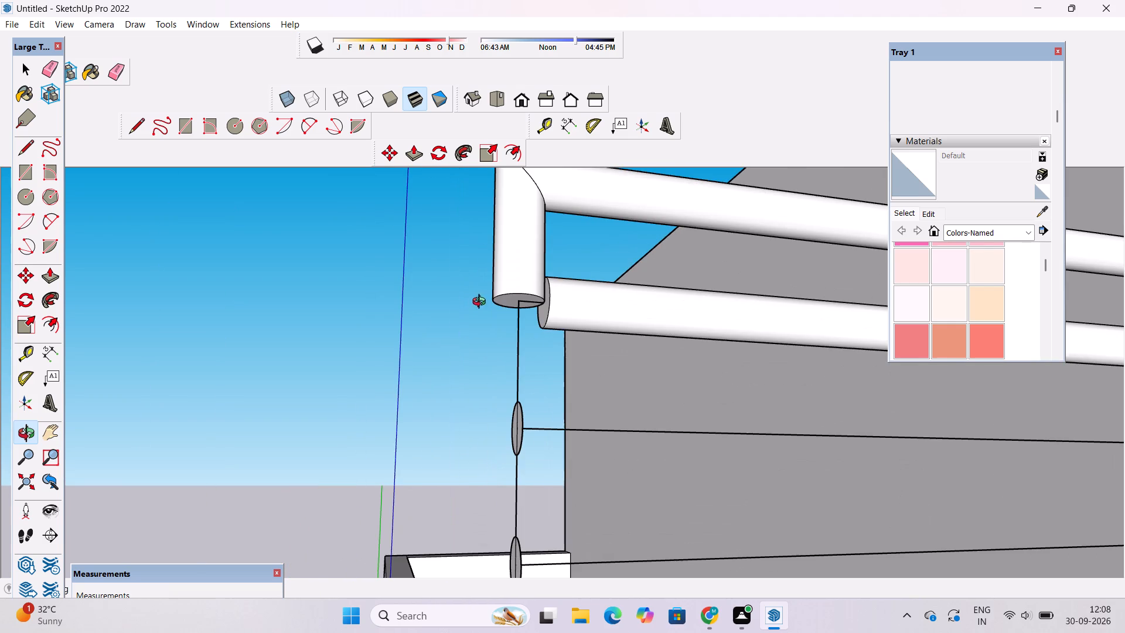
{"action": "scroll", "coordinate": [500, 306], "scroll_direction": "up", "scroll_amount": 2}
{"action": "left_click_drag", "start_coordinate": [502, 306], "coordinate": [492, 313], "text": "shift"}
{"action": "scroll", "coordinate": [537, 312], "scroll_direction": "up", "scroll_amount": 7}
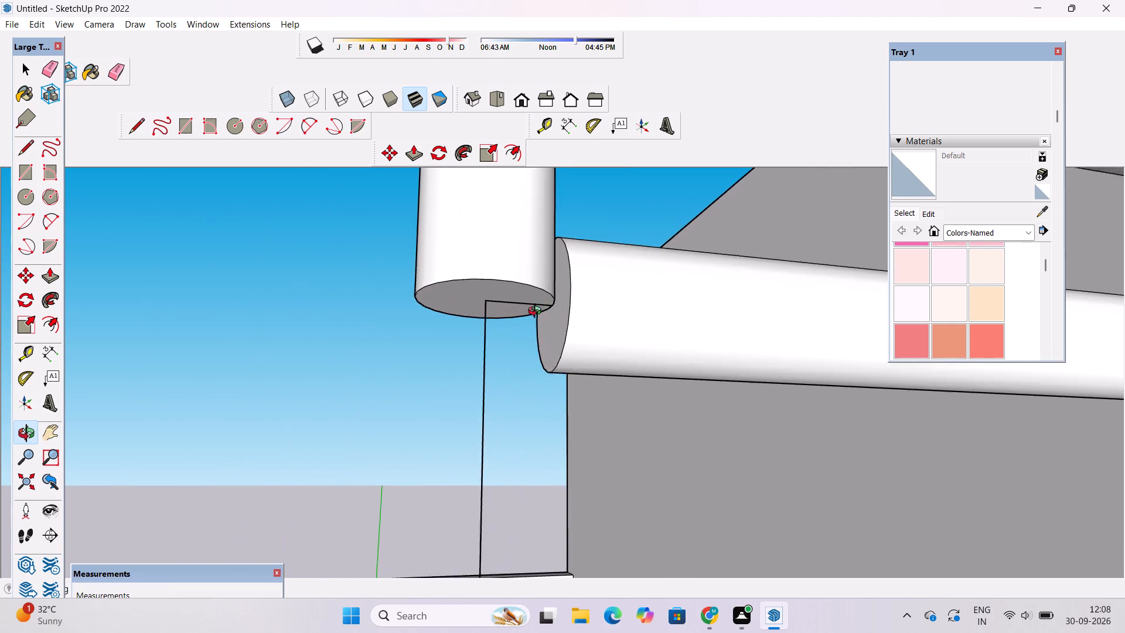
{"action": "scroll", "coordinate": [537, 312], "scroll_direction": "up", "scroll_amount": 1}
{"action": "key", "text": "e"}
{"action": "scroll", "coordinate": [527, 314], "scroll_direction": "up", "scroll_amount": 2}
{"action": "left_click", "coordinate": [520, 298]}
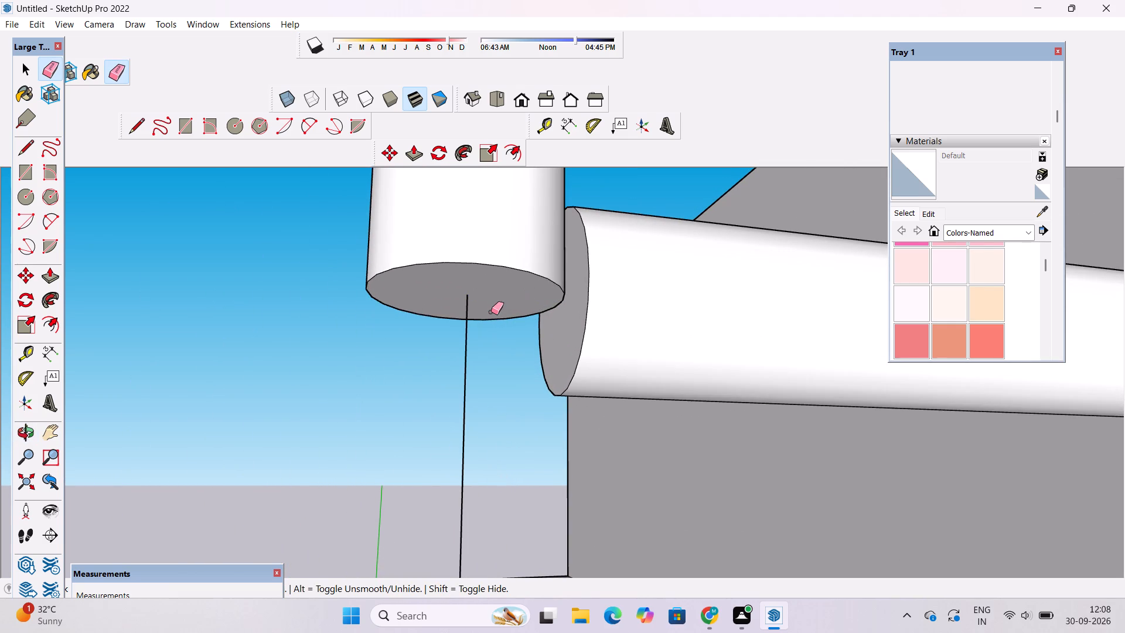
Push/Pull the outer post's bottom face down about 6' 9" to the top of the parapet wall.
{"action": "key", "text": "space"}
{"action": "left_click", "coordinate": [495, 301]}
{"action": "key", "text": "p"}
{"action": "left_click", "coordinate": [495, 301]}
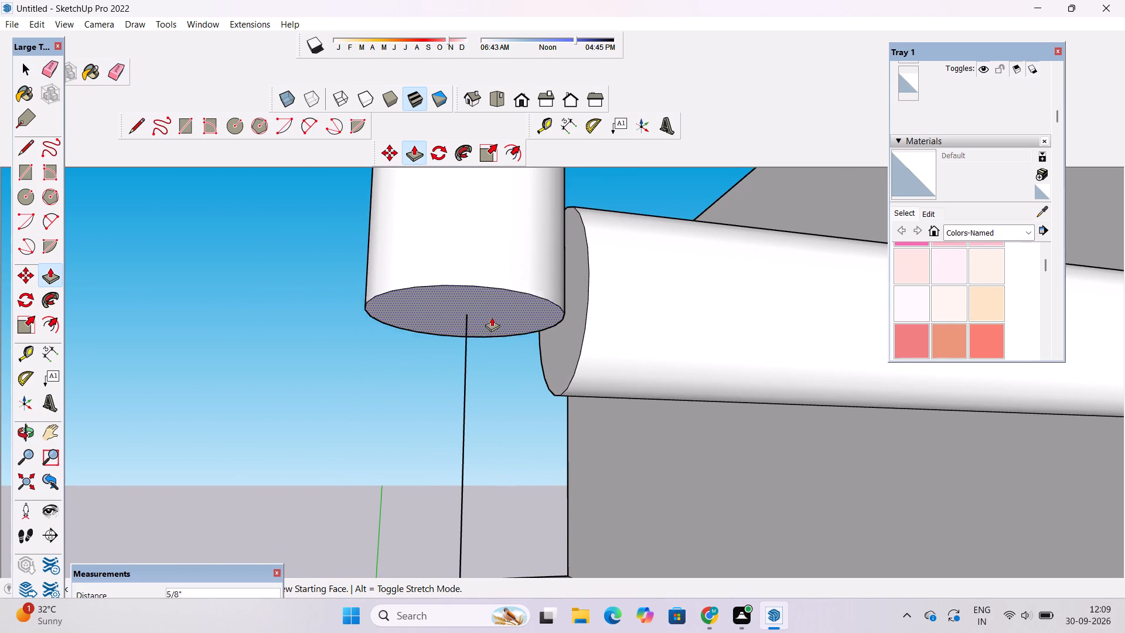
{"action": "scroll", "coordinate": [492, 315], "scroll_direction": "down", "scroll_amount": 20}
{"action": "scroll", "coordinate": [492, 315], "scroll_direction": "down", "scroll_amount": 1}
{"action": "scroll", "coordinate": [469, 408], "scroll_direction": "down", "scroll_amount": 6}
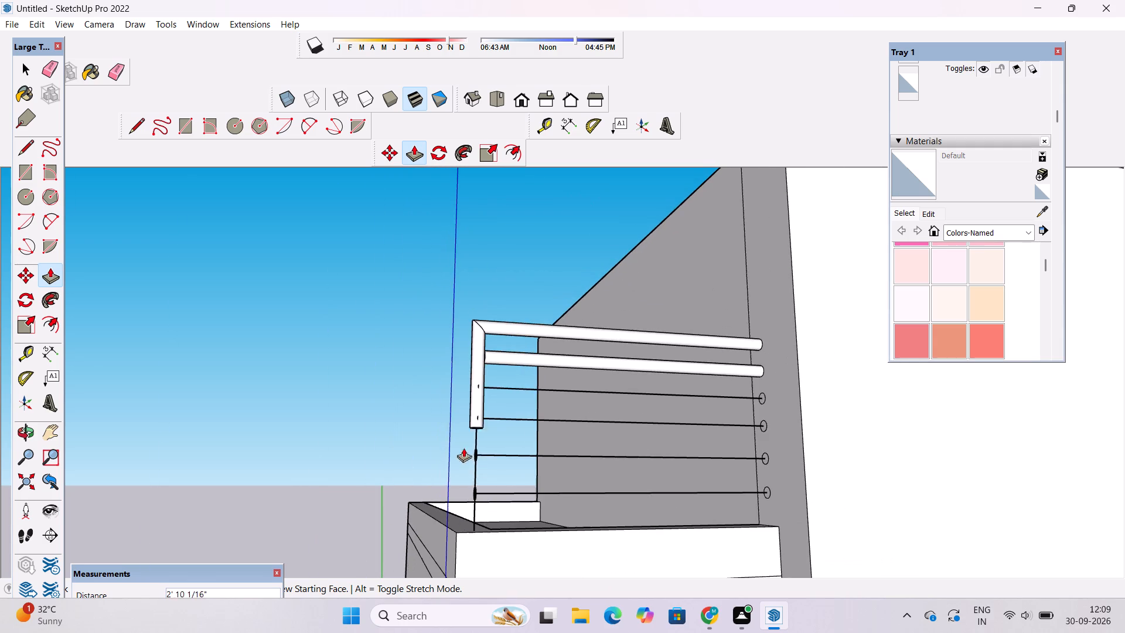
{"action": "scroll", "coordinate": [461, 516], "scroll_direction": "up", "scroll_amount": 4}
{"action": "left_click", "coordinate": [461, 517]}
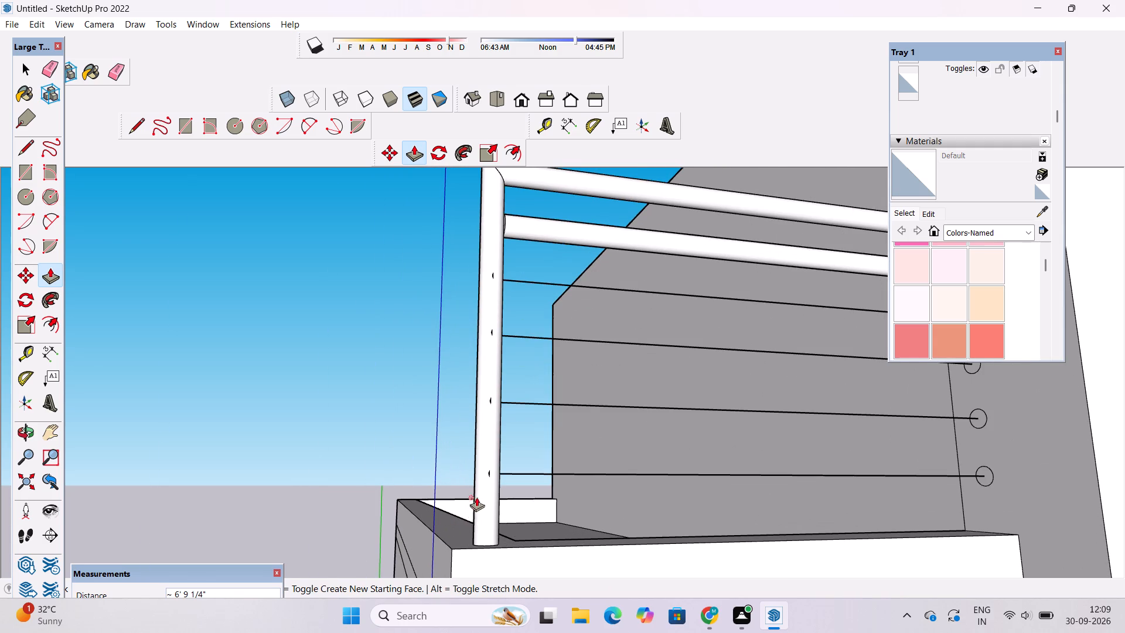
Sweep the wall-side circle of the third rail from the top along its horizontal line with Follow Me.
{"action": "scroll", "coordinate": [407, 480], "scroll_direction": "down", "scroll_amount": 5}
{"action": "key", "text": "space"}
{"action": "scroll", "coordinate": [599, 406], "scroll_direction": "up", "scroll_amount": 4}
{"action": "scroll", "coordinate": [665, 407], "scroll_direction": "up", "scroll_amount": 8}
{"action": "double_click", "coordinate": [715, 401]}
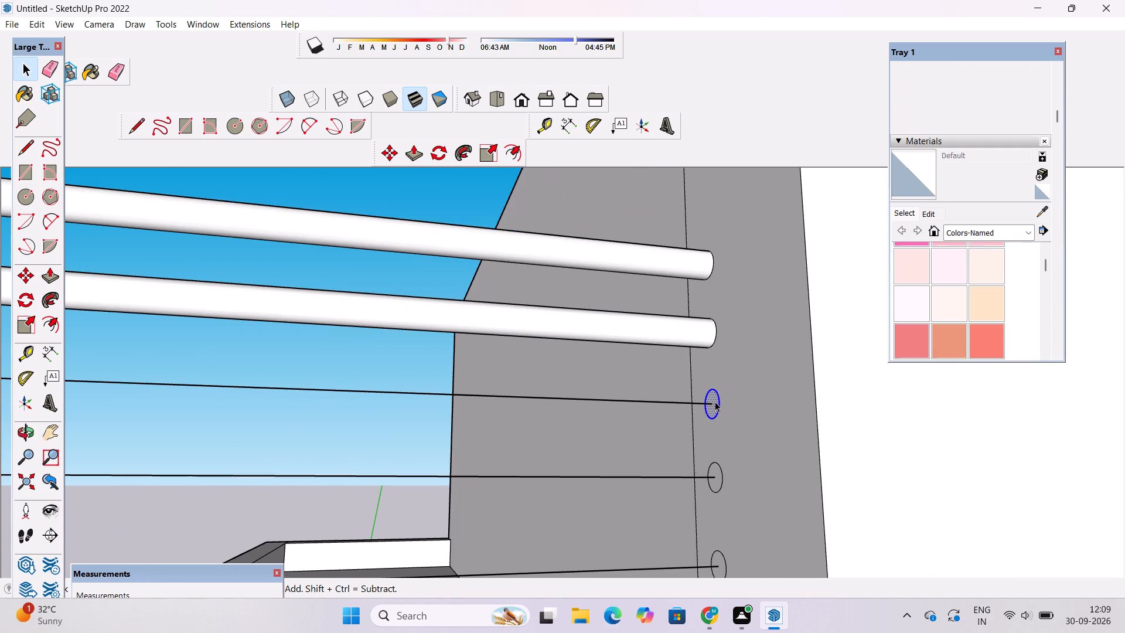
{"action": "left_click", "coordinate": [673, 402], "text": "ctrl"}
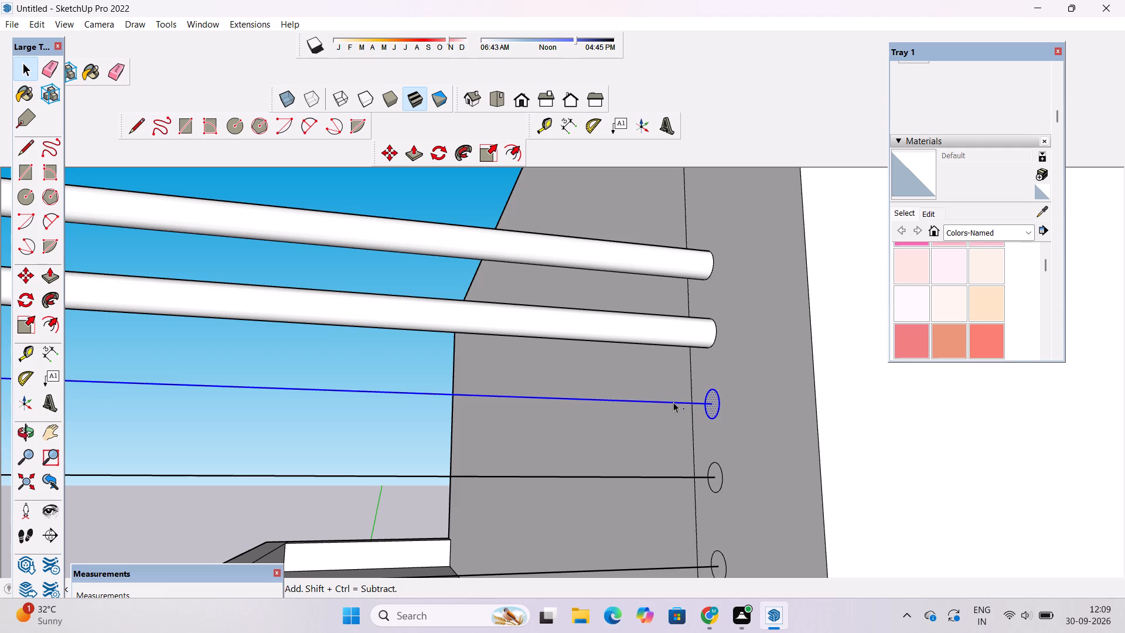
{"action": "left_click", "coordinate": [49, 291]}
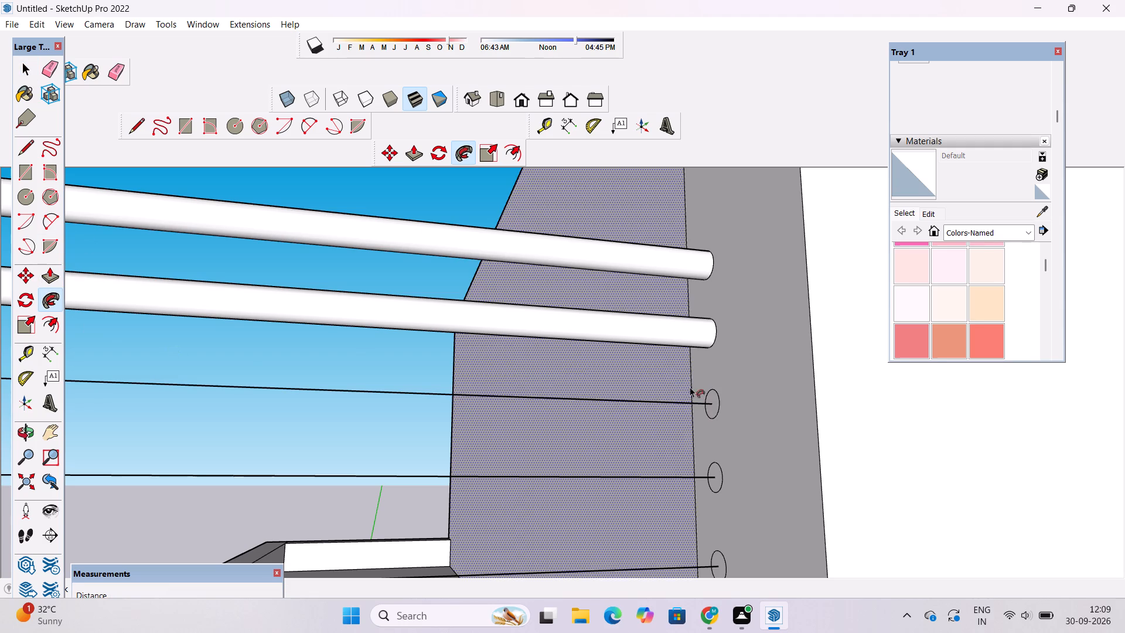
{"action": "left_click", "coordinate": [710, 401]}
Sweep the wall-side circle of the fourth rail from the top along its horizontal line with Follow Me.
{"action": "scroll", "coordinate": [609, 348], "scroll_direction": "down", "scroll_amount": 6}
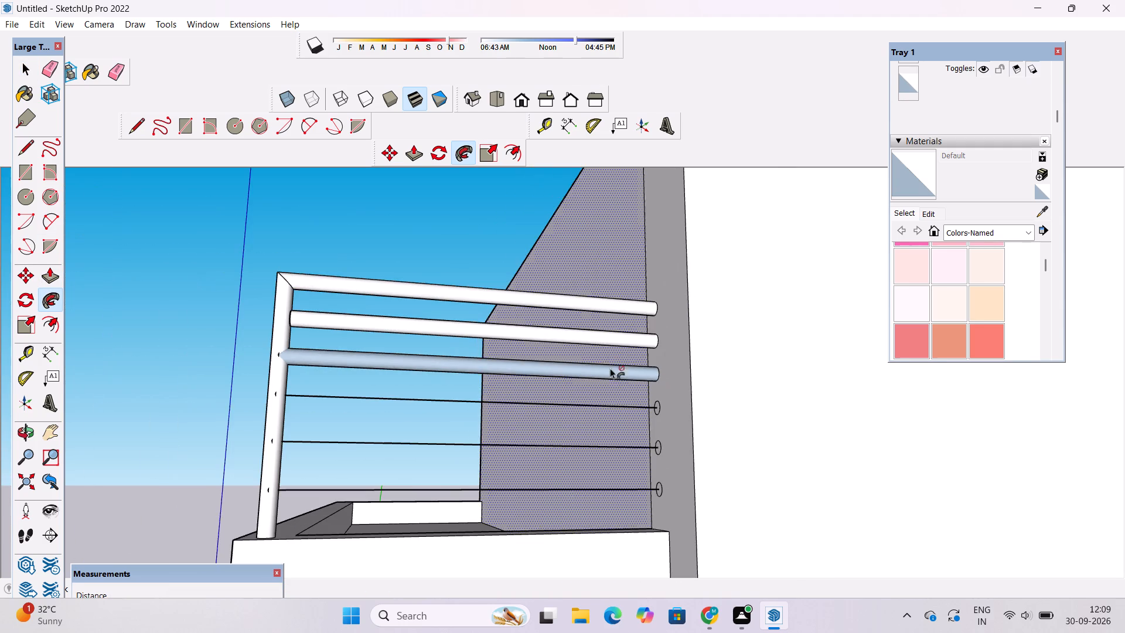
{"action": "key", "text": "space"}
{"action": "scroll", "coordinate": [637, 465], "scroll_direction": "up", "scroll_amount": 7}
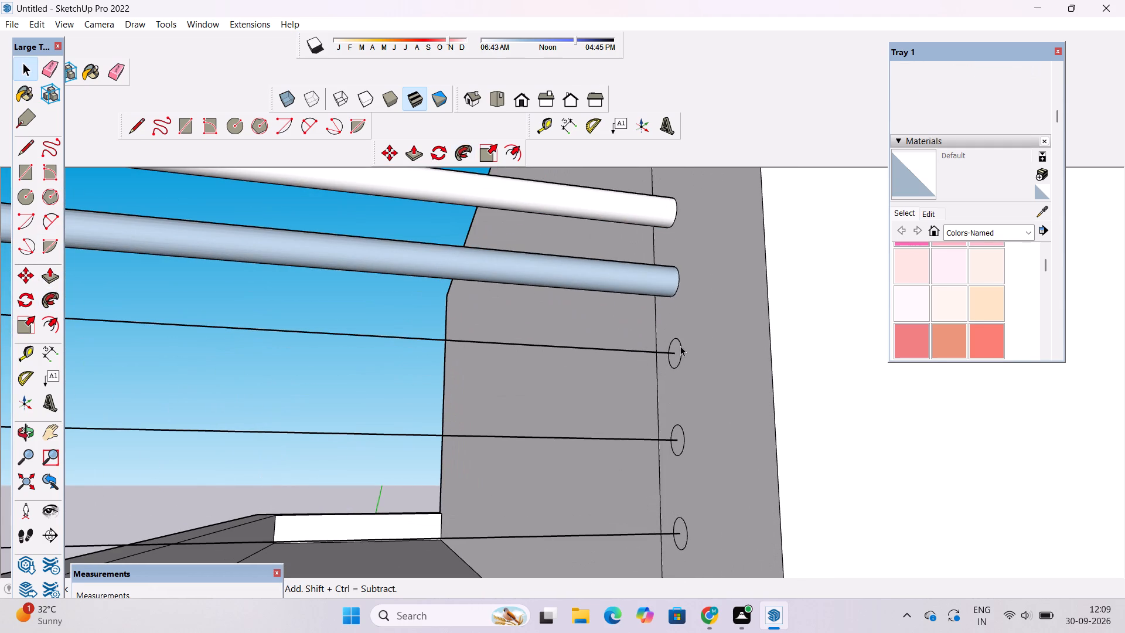
{"action": "double_click", "coordinate": [675, 348]}
{"action": "left_click", "coordinate": [622, 350], "text": "ctrl"}
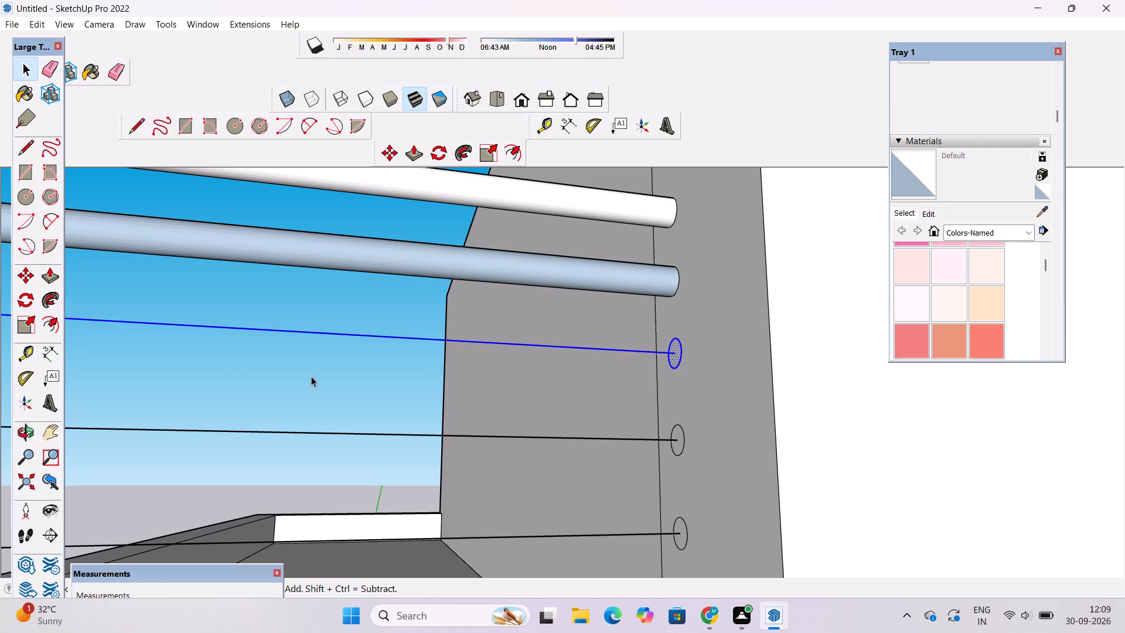
{"action": "left_click", "coordinate": [48, 304]}
{"action": "left_click", "coordinate": [671, 349]}
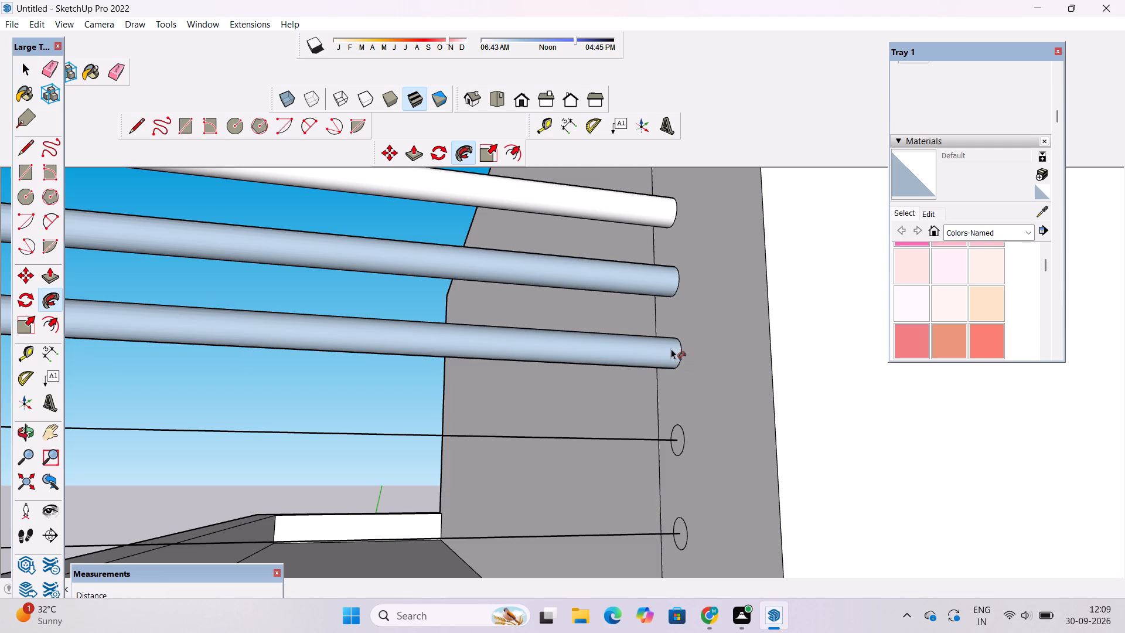
Sweep the wall-side circle of the fifth rail from the top along its horizontal line with Follow Me.
{"action": "key", "text": "space"}
{"action": "double_click", "coordinate": [681, 431]}
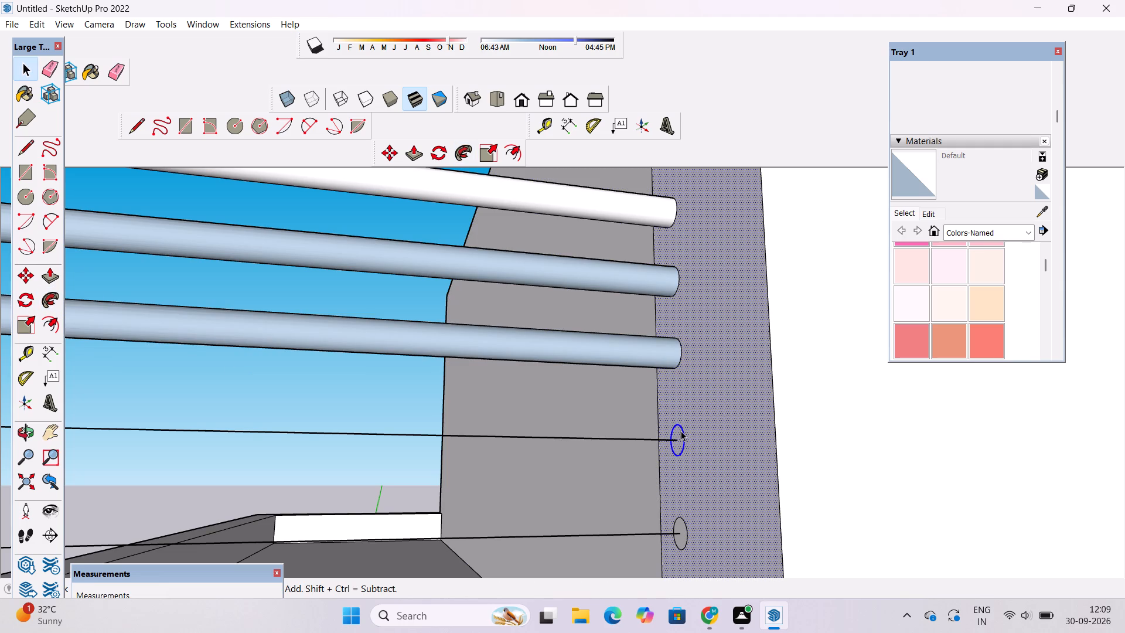
{"action": "left_click", "coordinate": [397, 382]}
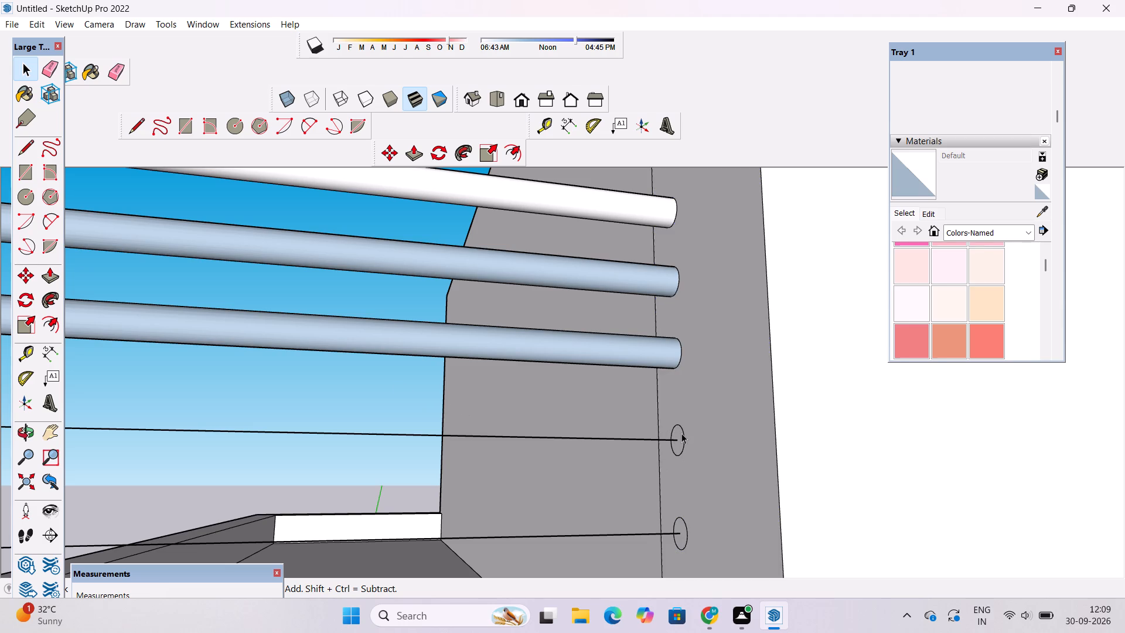
{"action": "double_click", "coordinate": [681, 433]}
{"action": "left_click", "coordinate": [381, 401]}
{"action": "scroll", "coordinate": [705, 431], "scroll_direction": "up", "scroll_amount": 7}
{"action": "double_click", "coordinate": [656, 428]}
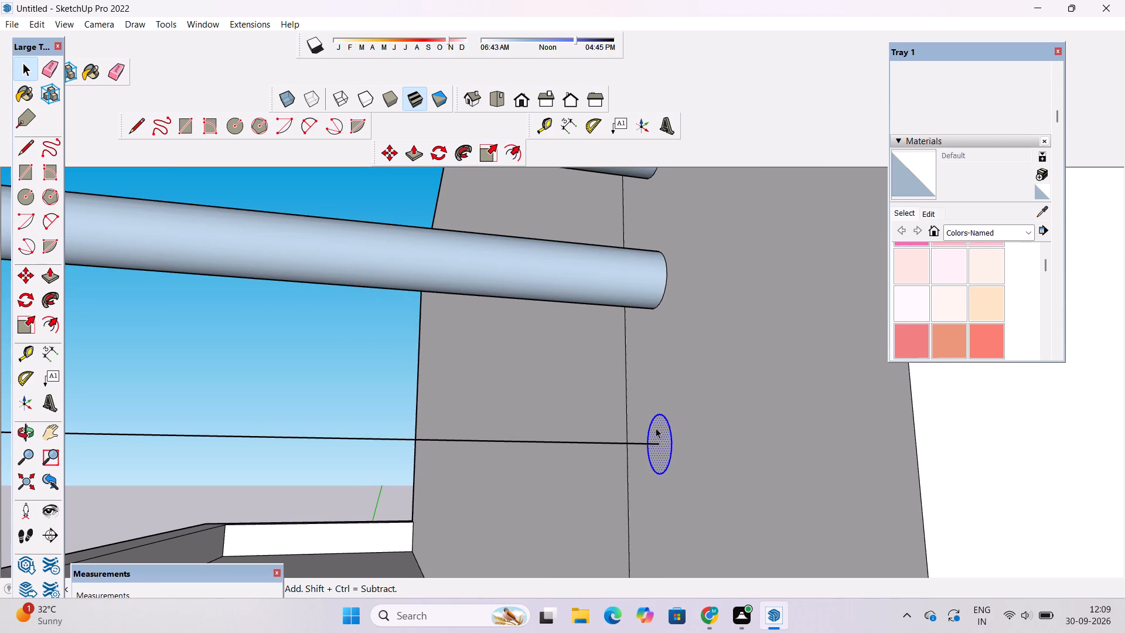
{"action": "left_click", "coordinate": [615, 444], "text": "ctrl"}
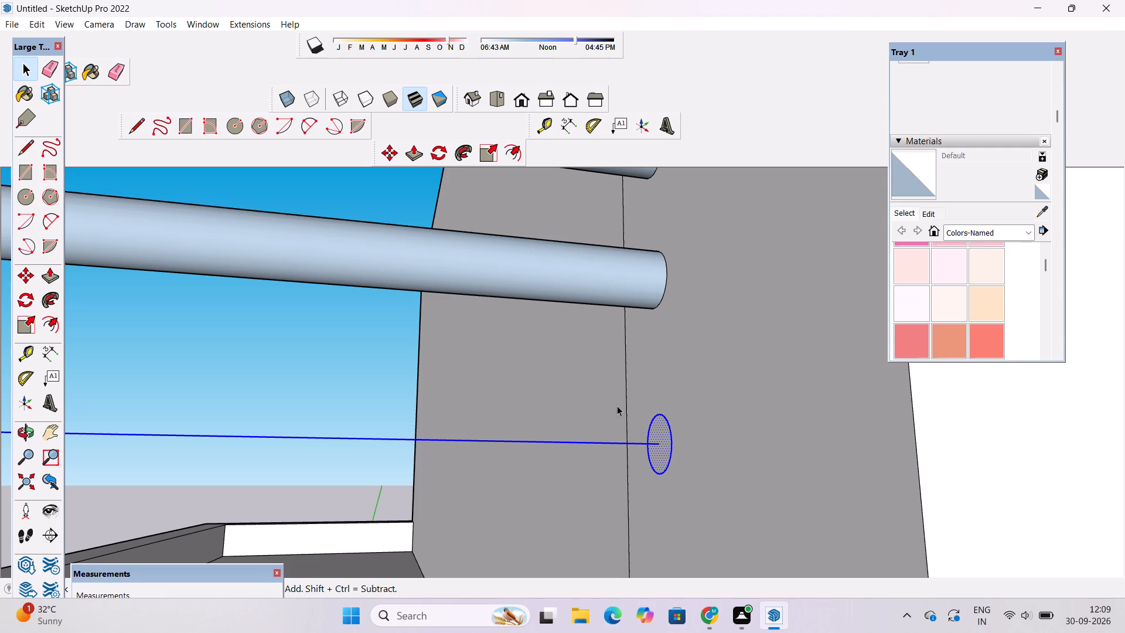
{"action": "left_click", "coordinate": [48, 299]}
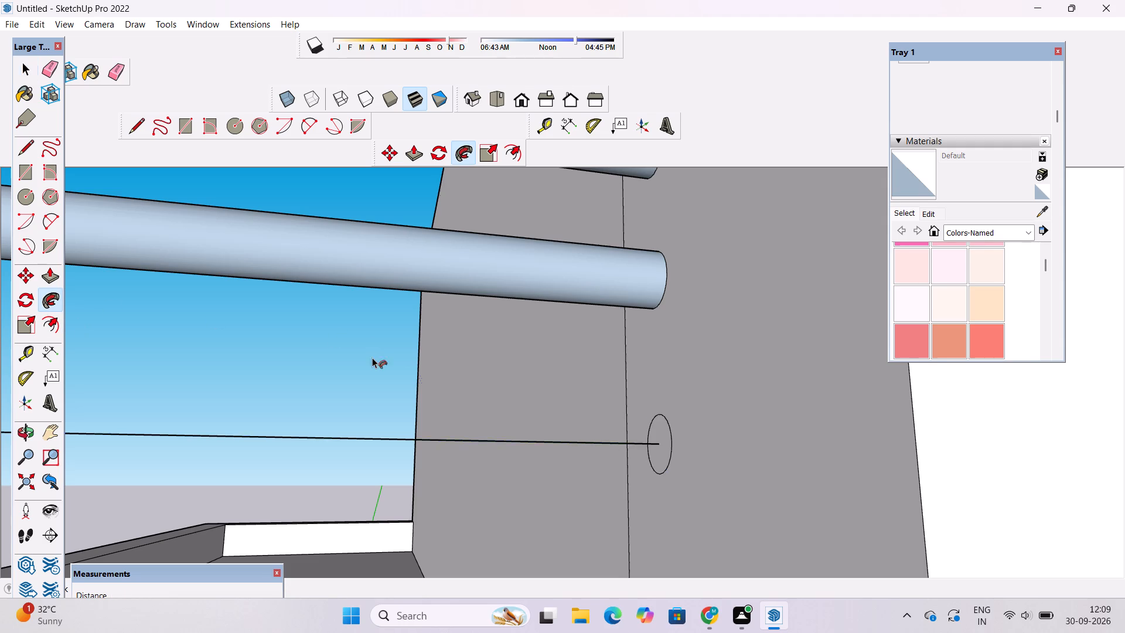
{"action": "left_click", "coordinate": [660, 441]}
Sweep the wall-side circle of the lowest rail along its horizontal line with Follow Me.
{"action": "scroll", "coordinate": [618, 366], "scroll_direction": "down", "scroll_amount": 11}
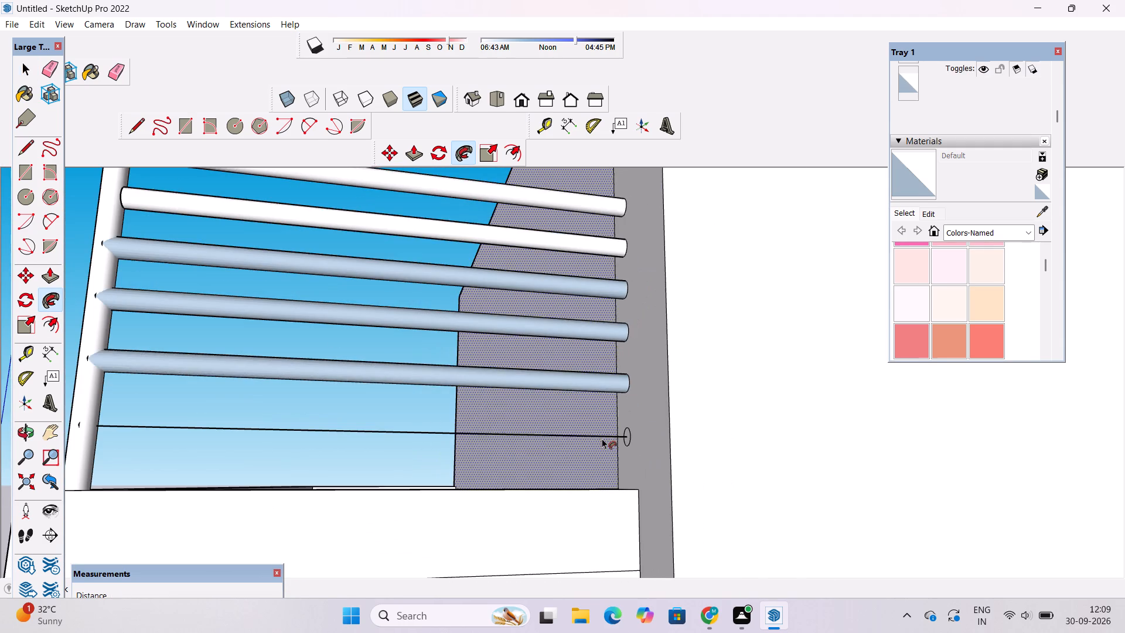
{"action": "key", "text": "space"}
{"action": "scroll", "coordinate": [602, 445], "scroll_direction": "up", "scroll_amount": 9}
{"action": "scroll", "coordinate": [662, 419], "scroll_direction": "up", "scroll_amount": 4}
{"action": "double_click", "coordinate": [674, 418]}
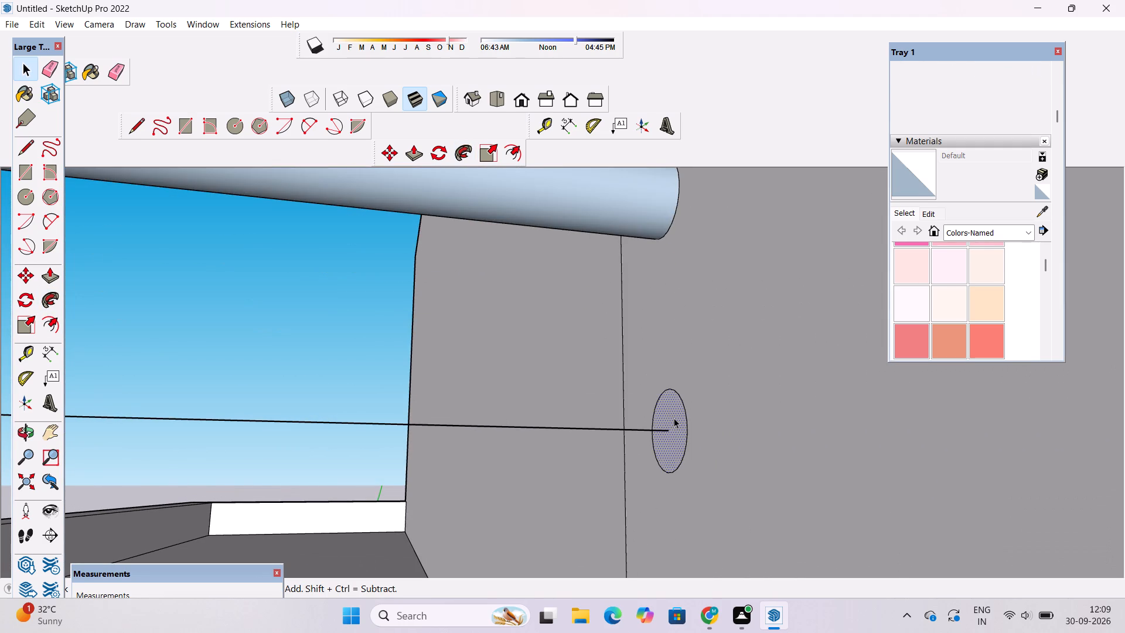
{"action": "left_click", "coordinate": [604, 429], "text": "ctrl"}
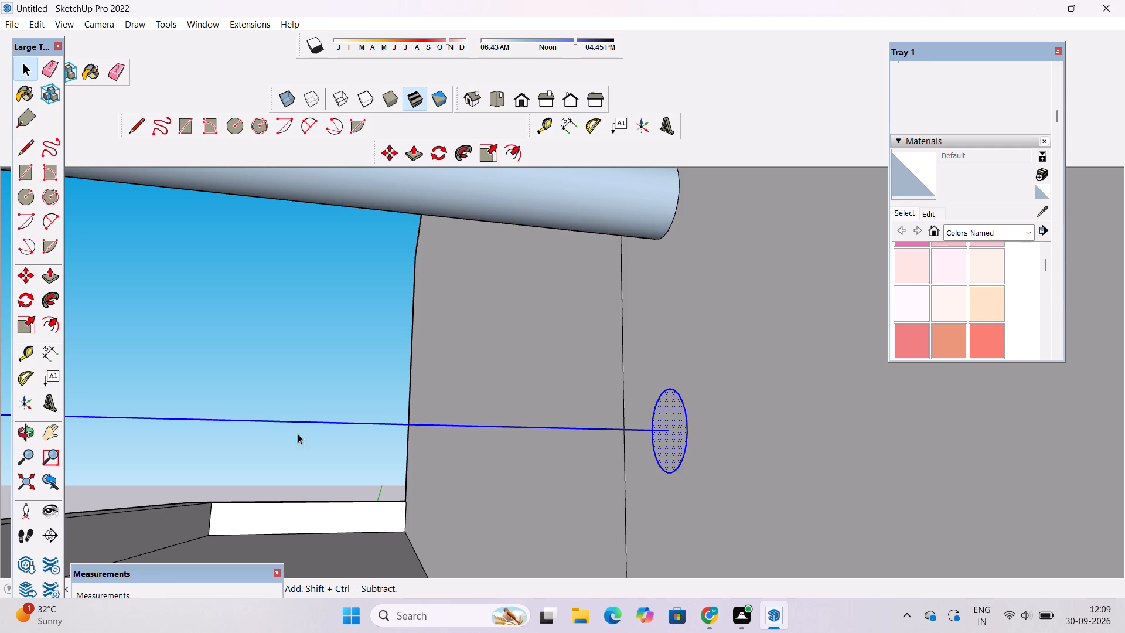
{"action": "left_click", "coordinate": [41, 294]}
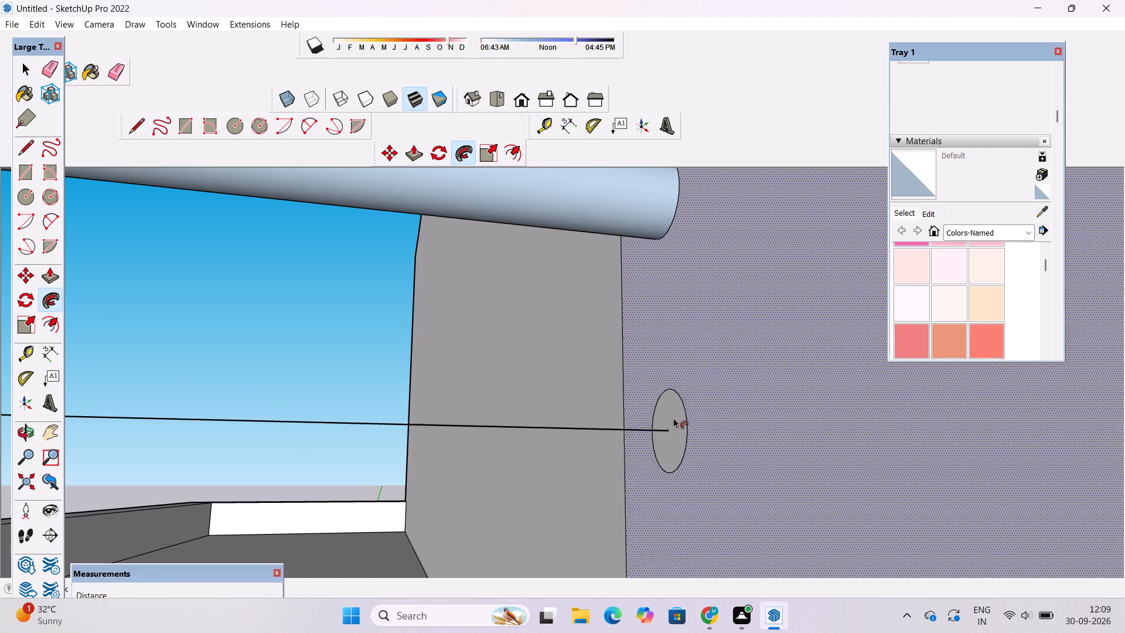
{"action": "left_click", "coordinate": [673, 418]}
Examine the terrace railing, its post and the rail ends from several angles and distances.
{"action": "scroll", "coordinate": [673, 418], "scroll_direction": "down", "scroll_amount": 16}
{"action": "key", "text": "o"}
{"action": "left_click_drag", "start_coordinate": [682, 428], "coordinate": [630, 499]}
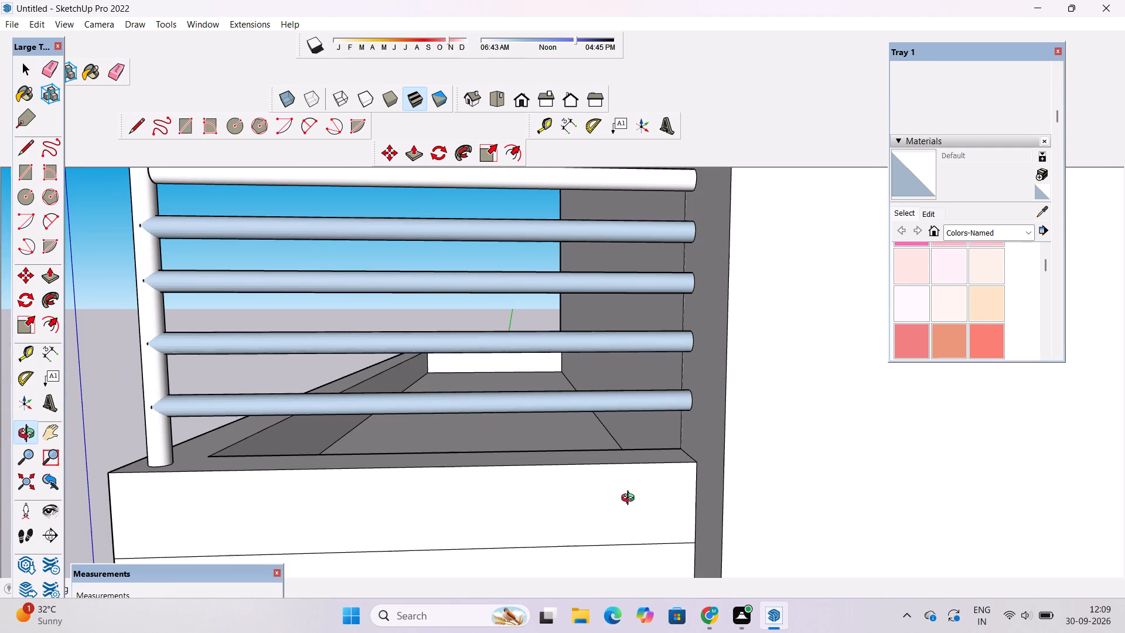
{"action": "scroll", "coordinate": [619, 479], "scroll_direction": "down", "scroll_amount": 2}
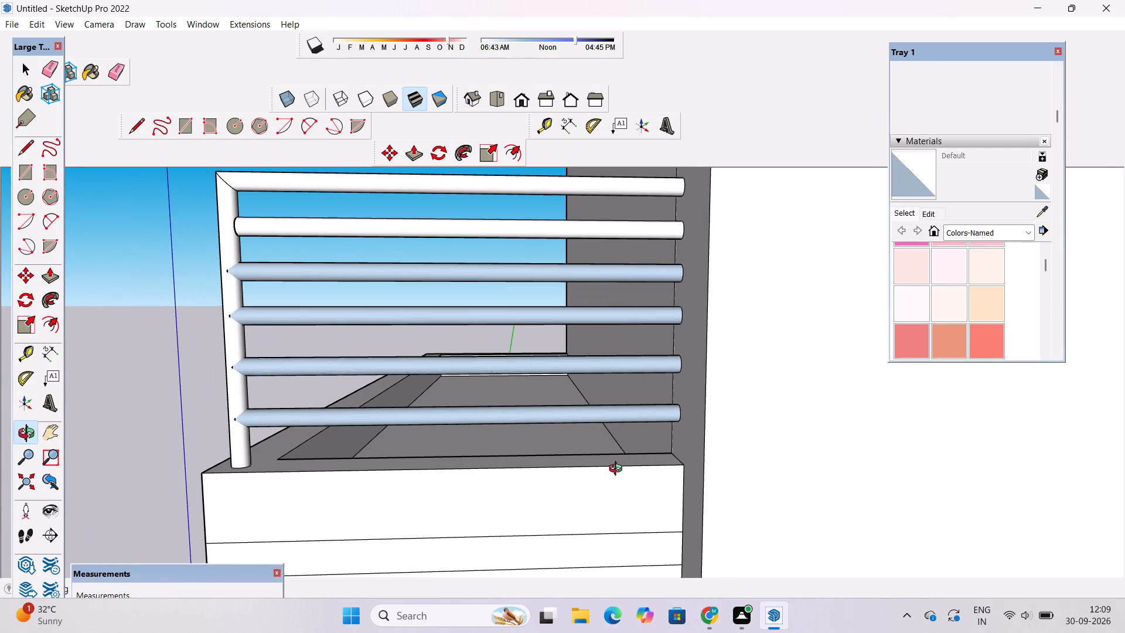
{"action": "scroll", "coordinate": [621, 471], "scroll_direction": "down", "scroll_amount": 2}
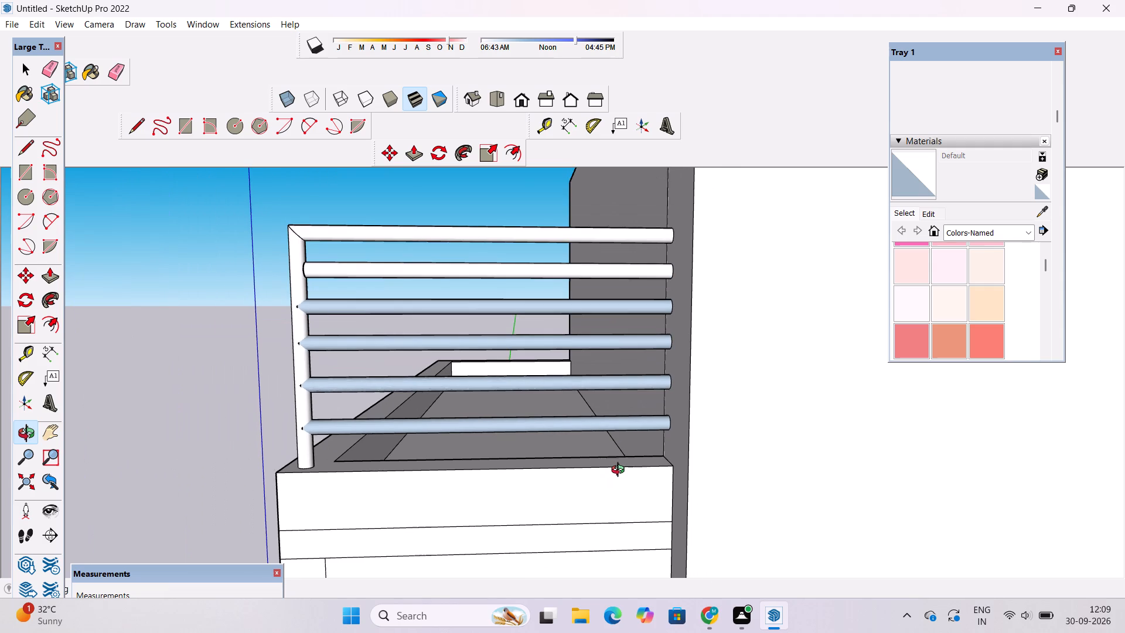
{"action": "scroll", "coordinate": [621, 471], "scroll_direction": "down", "scroll_amount": 6}
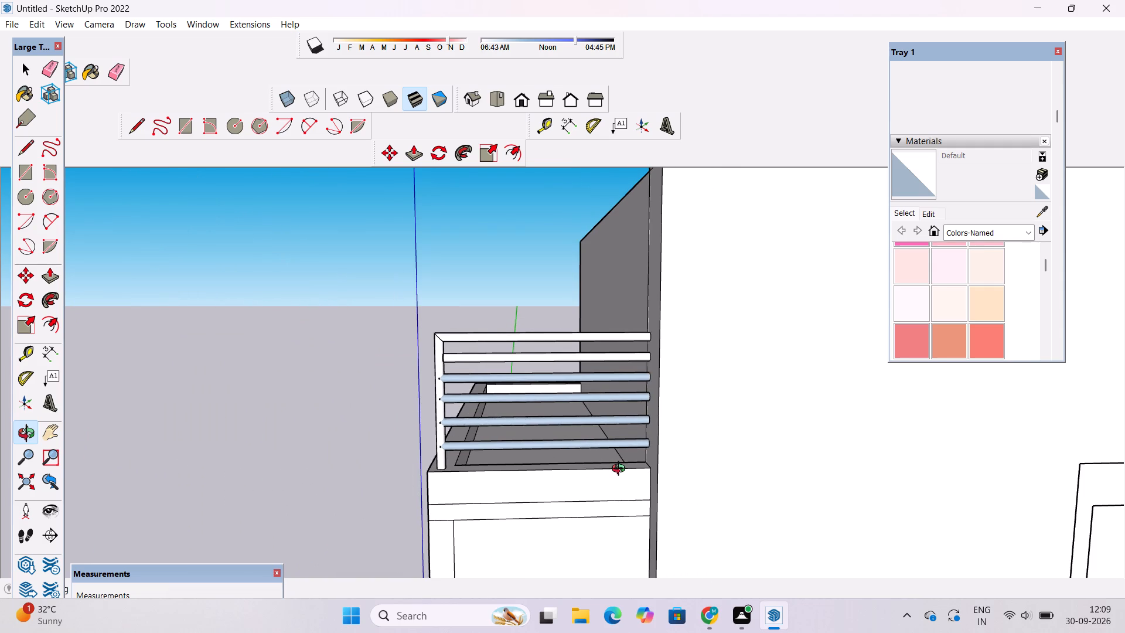
{"action": "scroll", "coordinate": [621, 465], "scroll_direction": "down", "scroll_amount": 5}
{"action": "scroll", "coordinate": [620, 465], "scroll_direction": "up", "scroll_amount": 3}
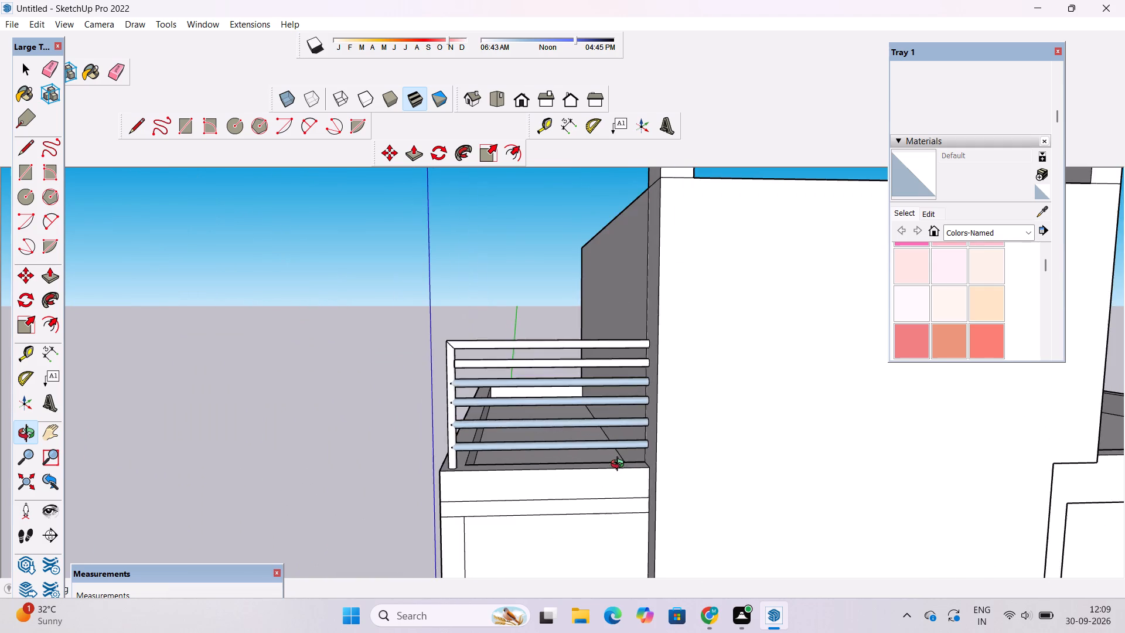
{"action": "scroll", "coordinate": [620, 465], "scroll_direction": "up", "scroll_amount": 1}
{"action": "left_click_drag", "start_coordinate": [626, 491], "coordinate": [618, 462]}
{"action": "scroll", "coordinate": [616, 459], "scroll_direction": "down", "scroll_amount": 5}
{"action": "left_click_drag", "start_coordinate": [580, 468], "coordinate": [676, 520]}
{"action": "scroll", "coordinate": [669, 407], "scroll_direction": "up", "scroll_amount": 5}
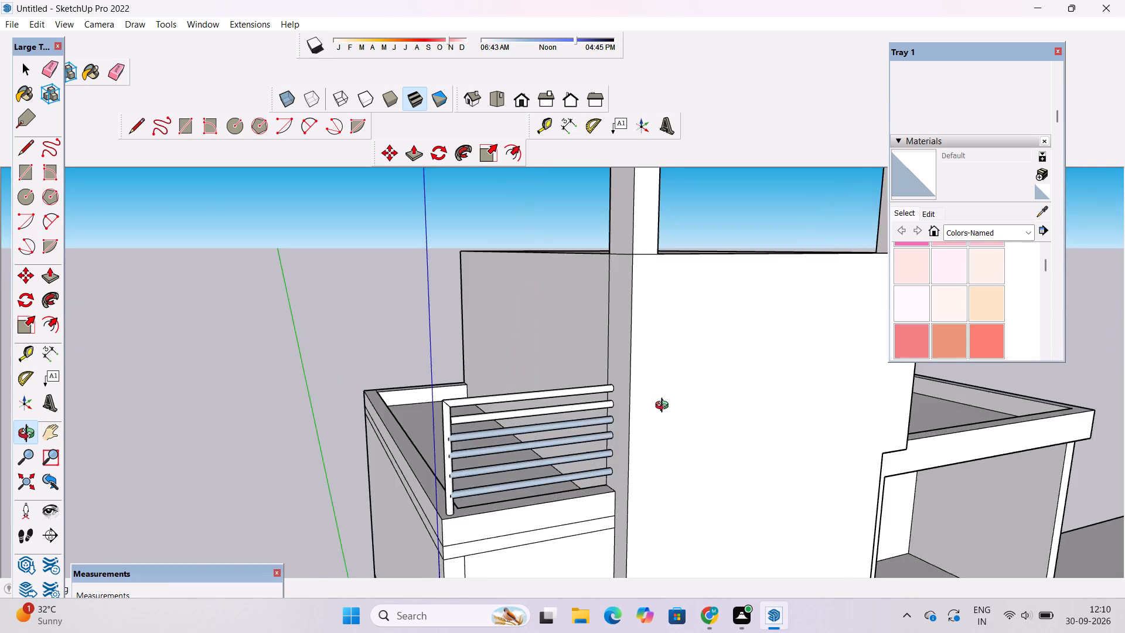
{"action": "scroll", "coordinate": [664, 407], "scroll_direction": "up", "scroll_amount": 11}
{"action": "scroll", "coordinate": [613, 441], "scroll_direction": "down", "scroll_amount": 5}
{"action": "left_click_drag", "start_coordinate": [736, 457], "coordinate": [692, 465]}
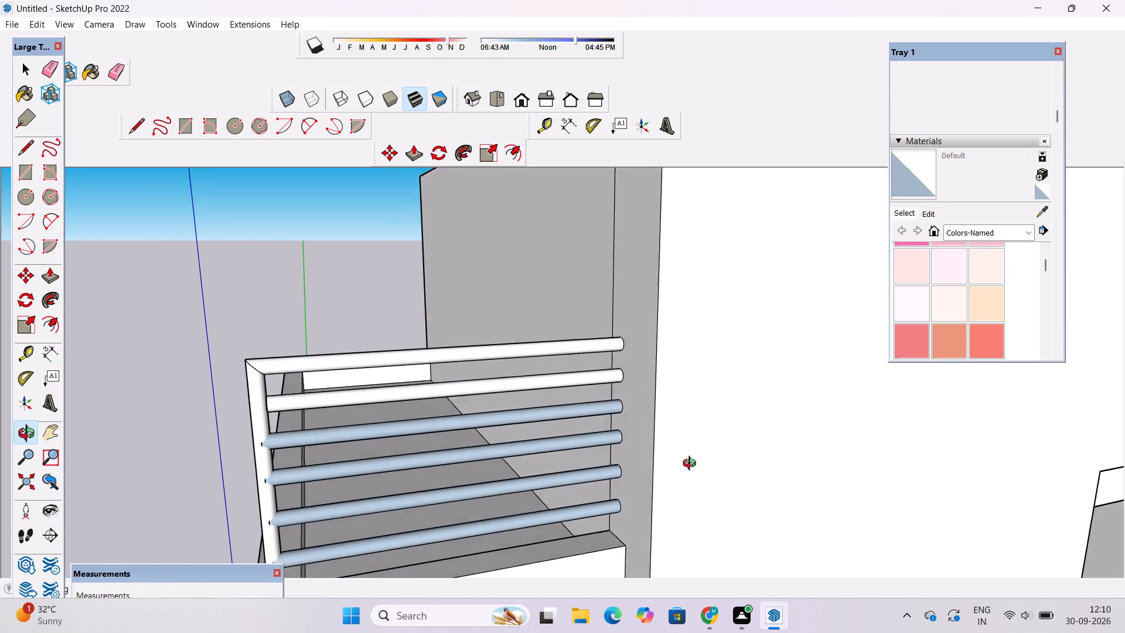
{"action": "left_click_drag", "start_coordinate": [692, 465], "coordinate": [679, 467]}
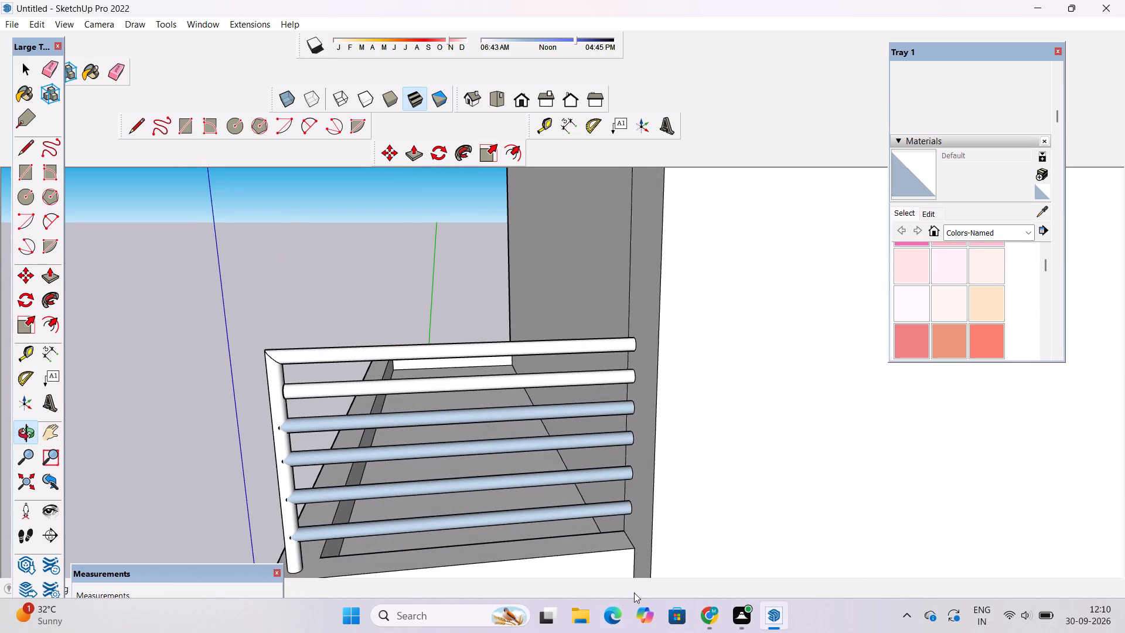
{"action": "scroll", "coordinate": [616, 601], "scroll_direction": "down", "scroll_amount": 3}
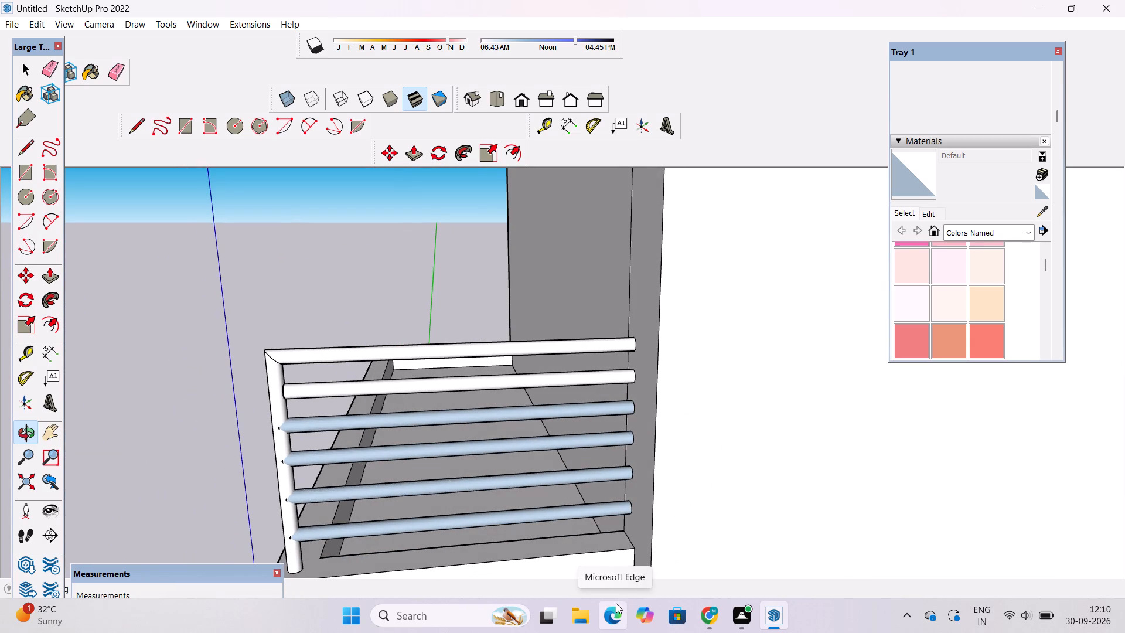
Examine the whole building, including the terrace railing, front tower and roof frame, from several angles and distances.
{"action": "scroll", "coordinate": [616, 603], "scroll_direction": "down", "scroll_amount": 3}
{"action": "scroll", "coordinate": [460, 596], "scroll_direction": "down", "scroll_amount": 5}
{"action": "scroll", "coordinate": [390, 614], "scroll_direction": "down", "scroll_amount": 9}
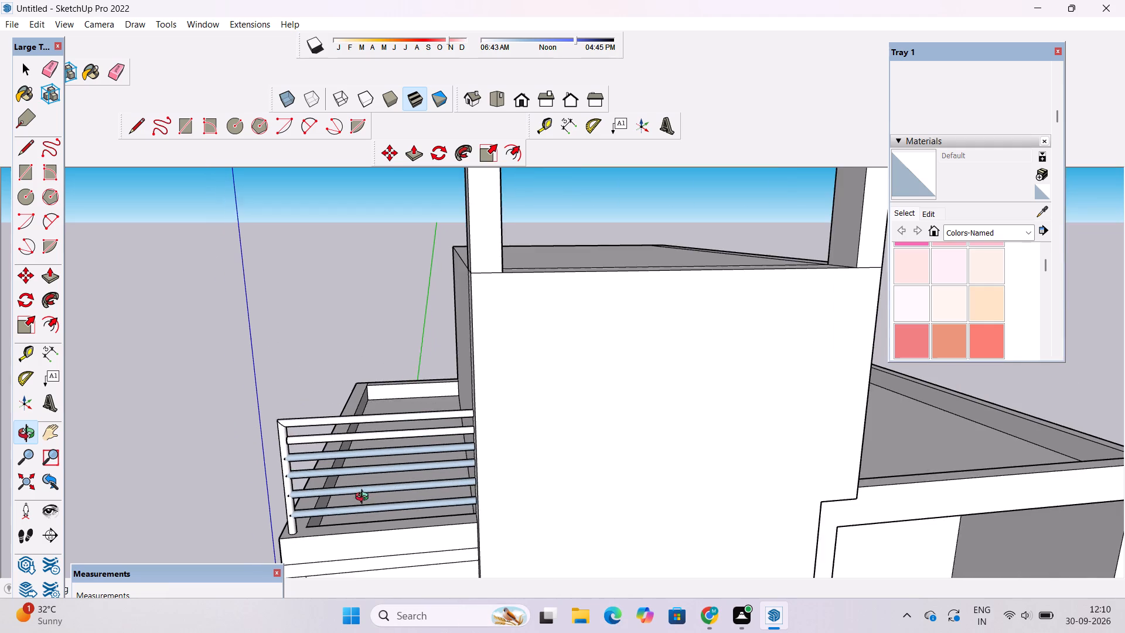
{"action": "left_click_drag", "start_coordinate": [370, 502], "coordinate": [330, 409]}
{"action": "scroll", "coordinate": [330, 407], "scroll_direction": "down", "scroll_amount": 6}
{"action": "left_click_drag", "start_coordinate": [362, 441], "coordinate": [362, 352], "text": "shift"}
{"action": "scroll", "coordinate": [364, 359], "scroll_direction": "down", "scroll_amount": 1}
{"action": "left_click_drag", "start_coordinate": [364, 359], "coordinate": [390, 383]}
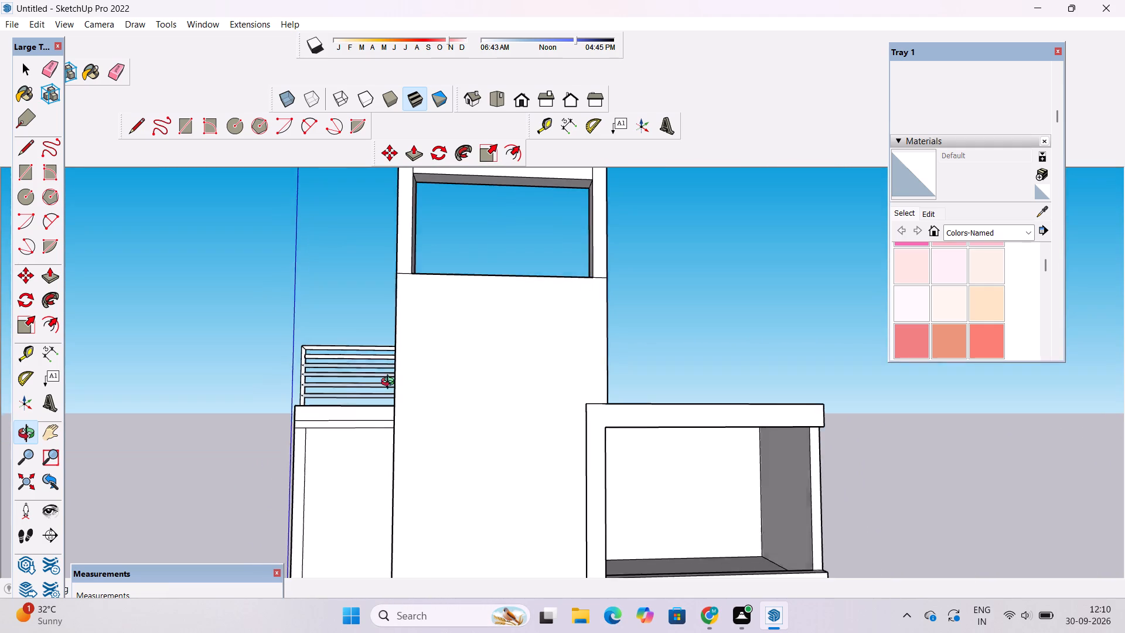
{"action": "left_click_drag", "start_coordinate": [390, 383], "coordinate": [396, 389]}
{"action": "scroll", "coordinate": [398, 390], "scroll_direction": "down", "scroll_amount": 1}
{"action": "left_click_drag", "start_coordinate": [432, 413], "coordinate": [437, 373], "text": "shift"}
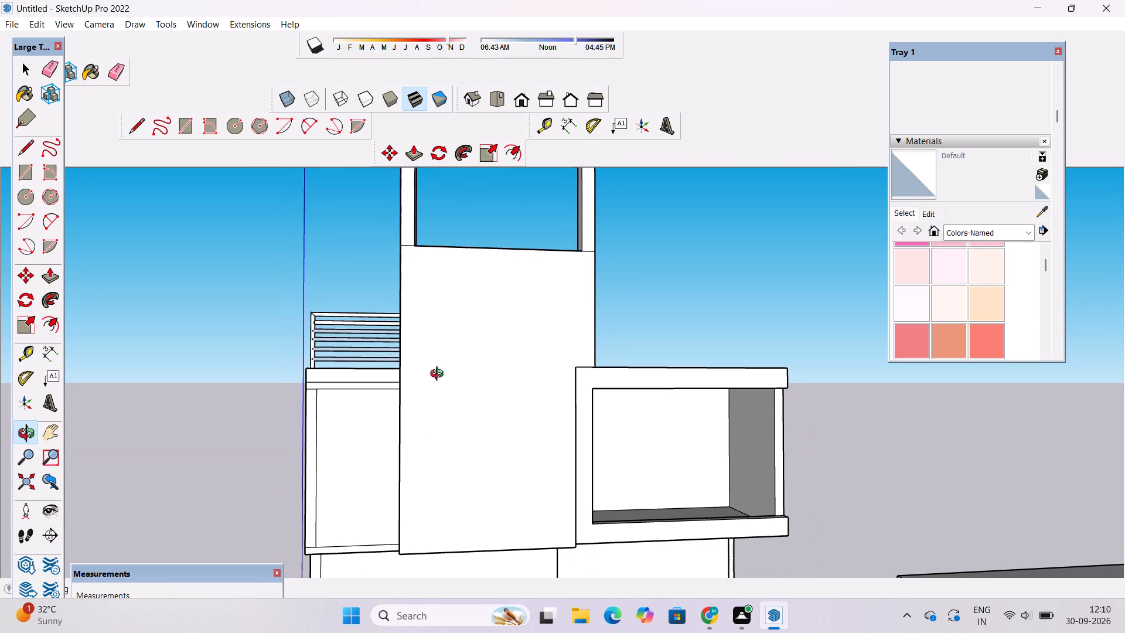
{"action": "scroll", "coordinate": [441, 376], "scroll_direction": "down", "scroll_amount": 3}
{"action": "left_click_drag", "start_coordinate": [442, 378], "coordinate": [428, 389], "text": "shift"}
{"action": "left_click_drag", "start_coordinate": [417, 402], "coordinate": [337, 422]}
{"action": "scroll", "coordinate": [334, 318], "scroll_direction": "up", "scroll_amount": 4}
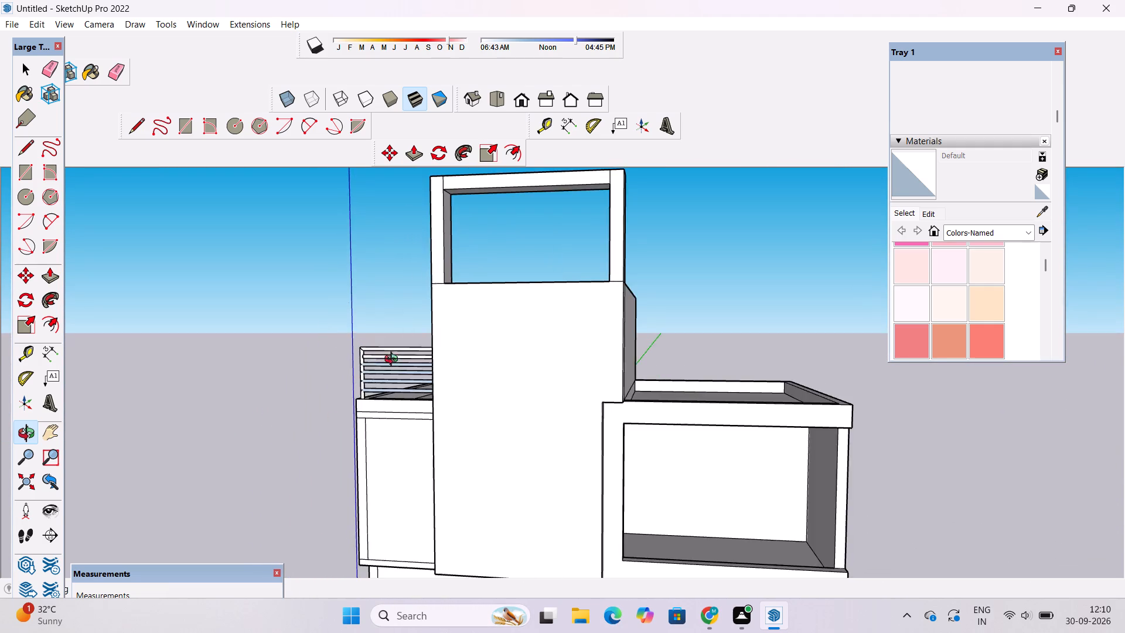
{"action": "left_click_drag", "start_coordinate": [394, 360], "coordinate": [394, 349]}
{"action": "left_click_drag", "start_coordinate": [394, 350], "coordinate": [478, 366]}
{"action": "left_click_drag", "start_coordinate": [478, 366], "coordinate": [449, 310], "text": "shift"}
{"action": "left_click_drag", "start_coordinate": [449, 310], "coordinate": [558, 373]}
{"action": "scroll", "coordinate": [546, 353], "scroll_direction": "down", "scroll_amount": 5}
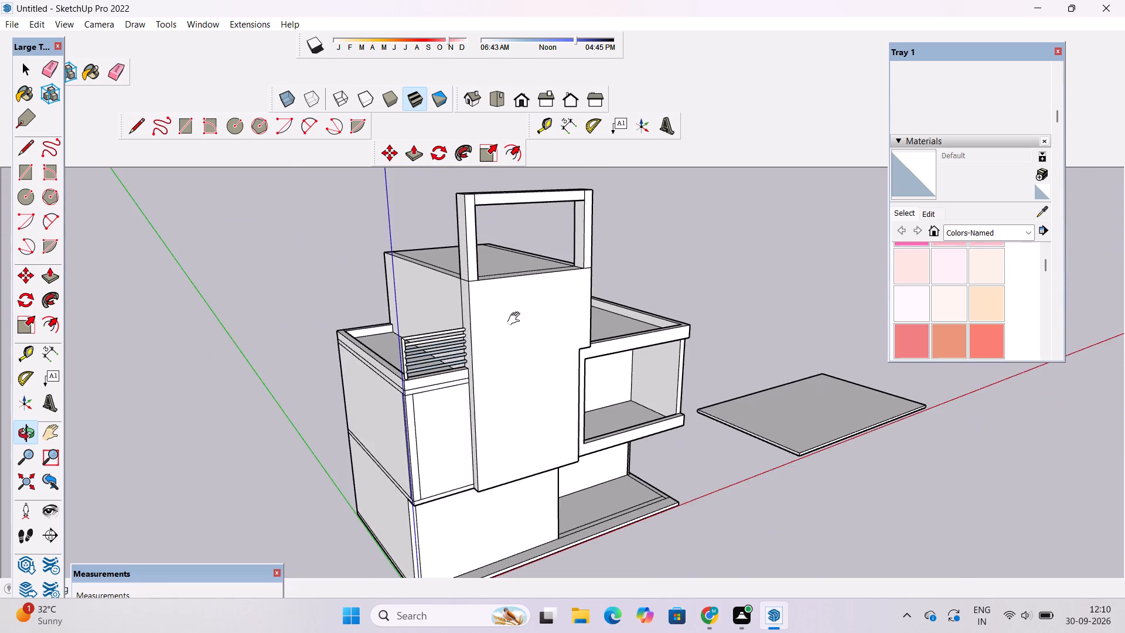
{"action": "left_click_drag", "start_coordinate": [516, 319], "coordinate": [488, 342], "text": "shift"}
{"action": "left_click_drag", "start_coordinate": [471, 356], "coordinate": [429, 368]}
{"action": "scroll", "coordinate": [448, 336], "scroll_direction": "up", "scroll_amount": 4}
{"action": "left_click_drag", "start_coordinate": [451, 336], "coordinate": [438, 311]}
{"action": "left_click_drag", "start_coordinate": [435, 321], "coordinate": [415, 292], "text": "shift"}
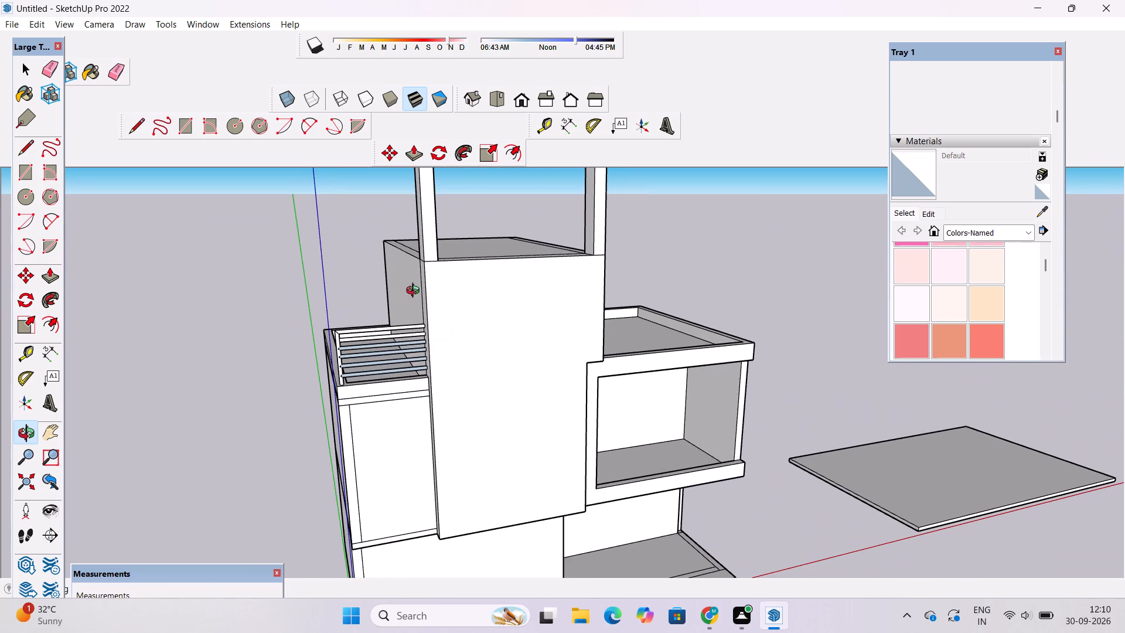
Place a vertical guide on the tower's front face, 2' in from its railing-side edge, at the roof frame post's inner corner.
{"action": "key", "text": "t"}
{"action": "scroll", "coordinate": [432, 319], "scroll_direction": "up", "scroll_amount": 4}
{"action": "left_click", "coordinate": [424, 299]}
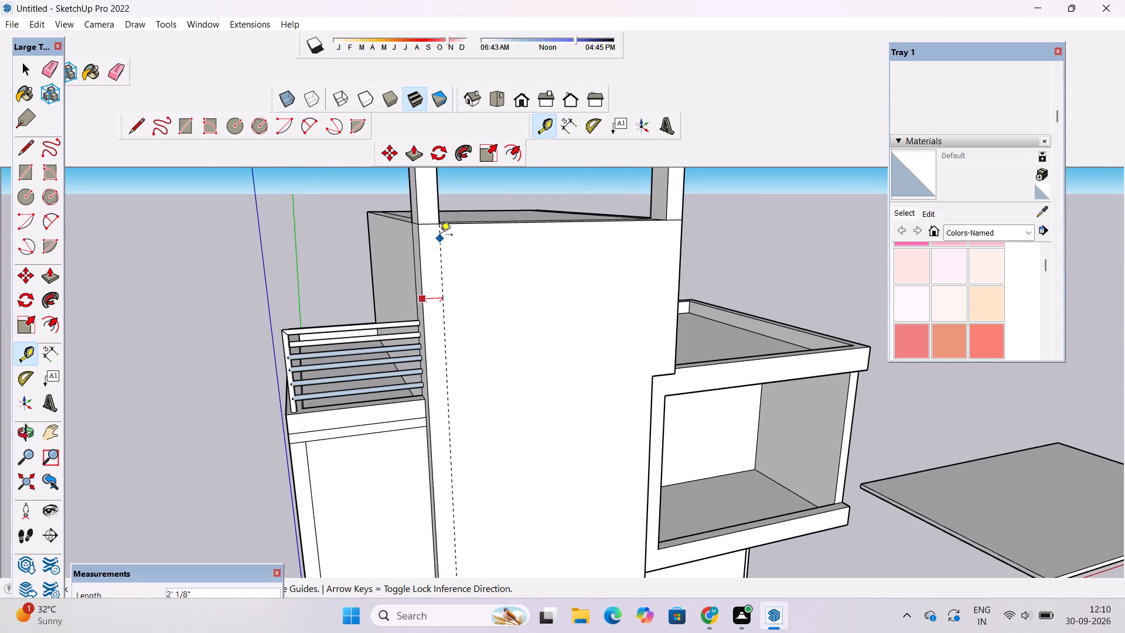
{"action": "left_click", "coordinate": [440, 226]}
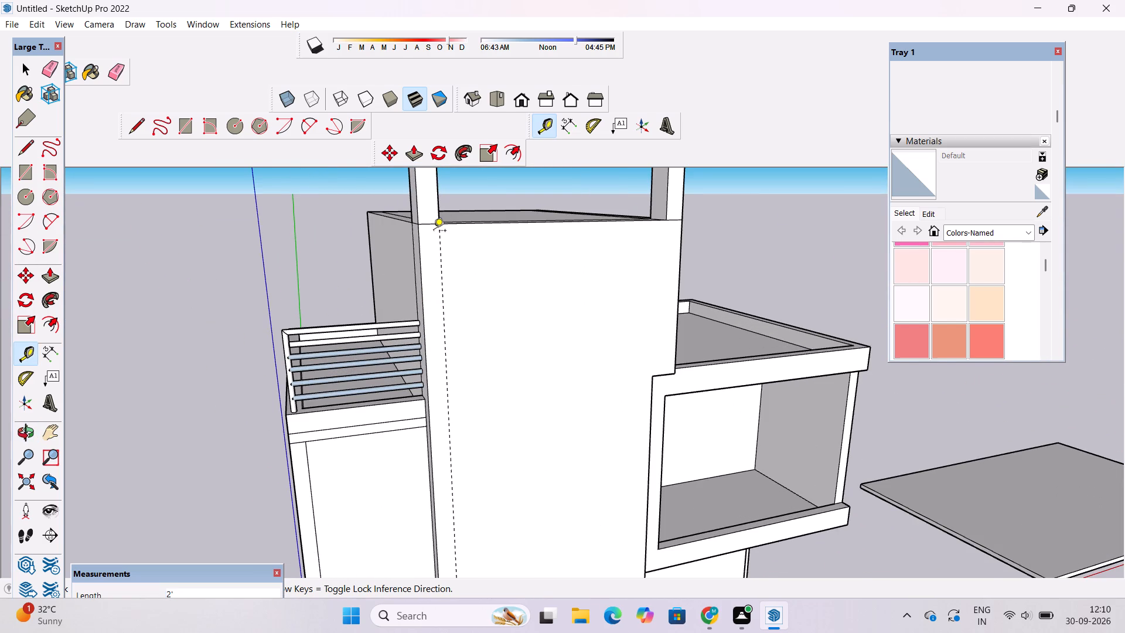
Place a guide parallel to the tower front face's bottom edge, about 9' 8" above it.
{"action": "scroll", "coordinate": [387, 251], "scroll_direction": "down", "scroll_amount": 6}
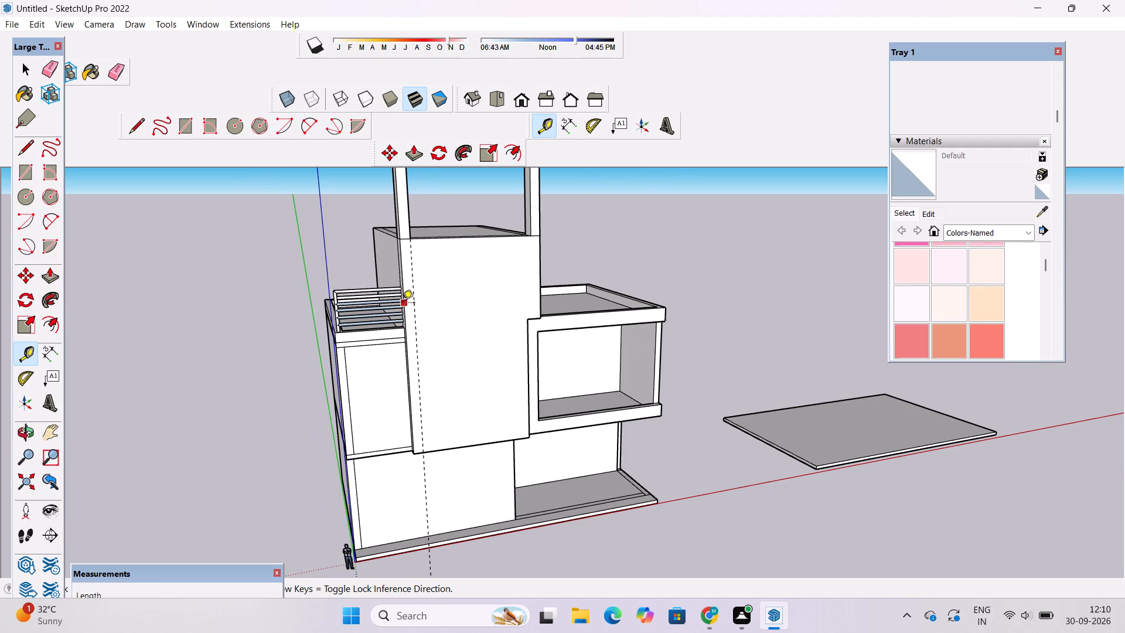
{"action": "scroll", "coordinate": [458, 467], "scroll_direction": "up", "scroll_amount": 7}
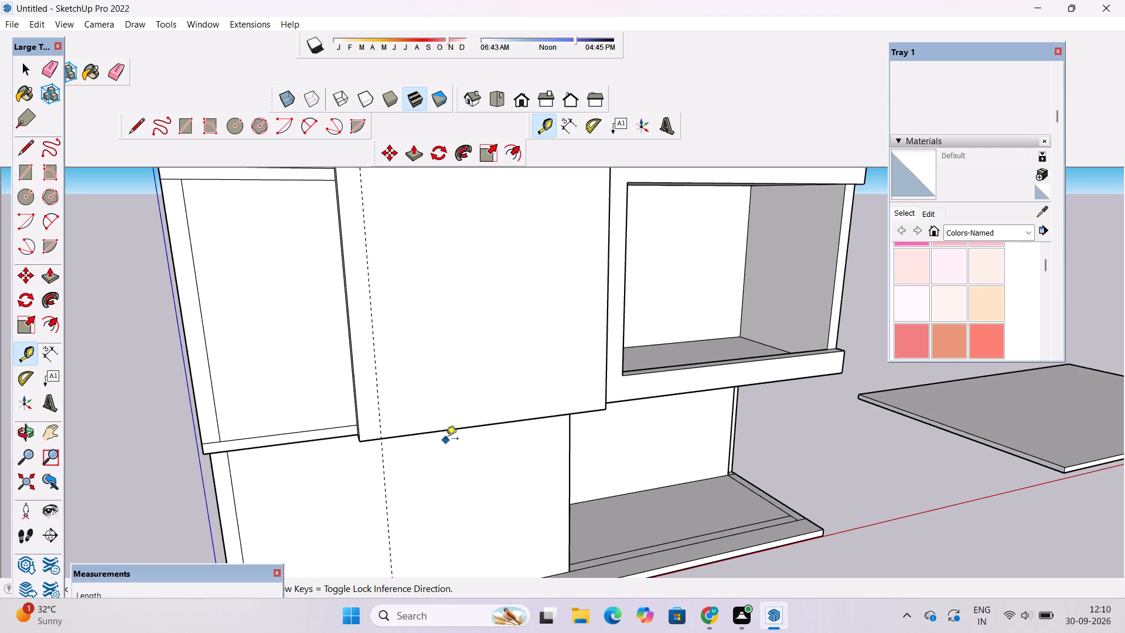
{"action": "left_click", "coordinate": [492, 426]}
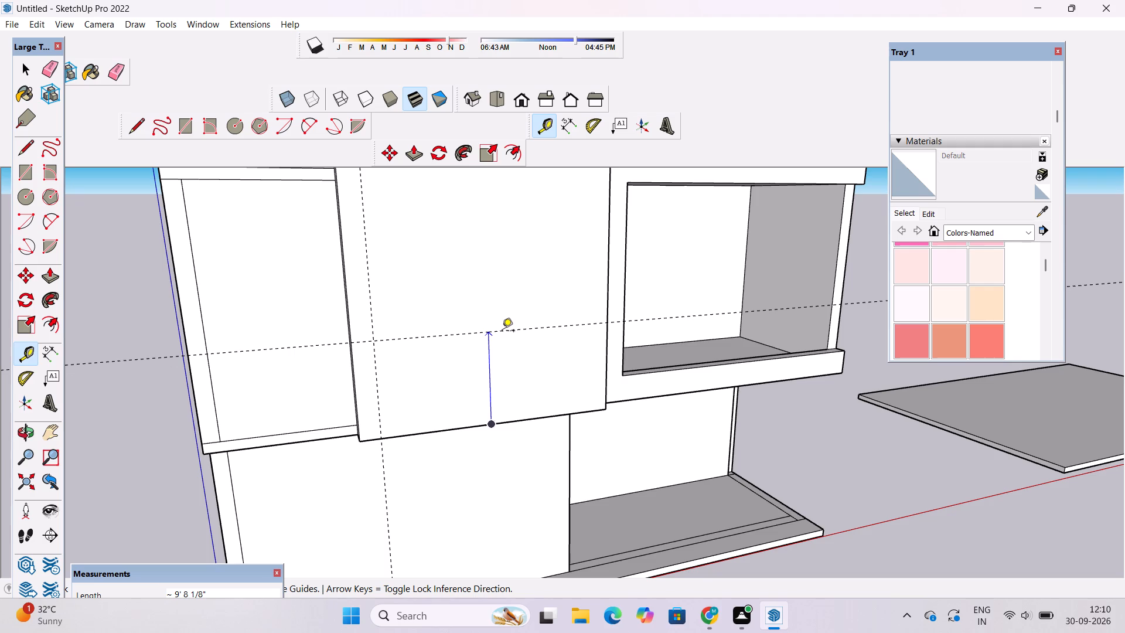
{"action": "left_click", "coordinate": [502, 332]}
Draw a line about 35' 4" down the vertical guide from the post's inner corner and a 24' line along the horizontal guide.
{"action": "key", "text": "o"}
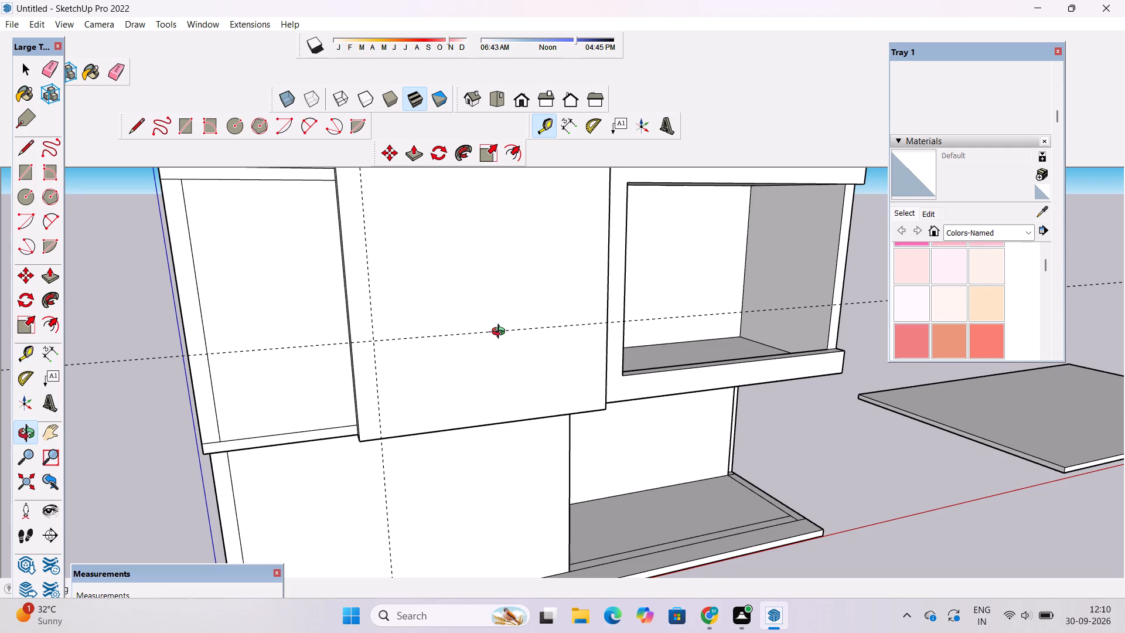
{"action": "scroll", "coordinate": [501, 333], "scroll_direction": "down", "scroll_amount": 2}
{"action": "left_click_drag", "start_coordinate": [501, 339], "coordinate": [448, 420], "text": "shift"}
{"action": "scroll", "coordinate": [448, 420], "scroll_direction": "down", "scroll_amount": 5}
{"action": "left_click_drag", "start_coordinate": [466, 474], "coordinate": [439, 424]}
{"action": "scroll", "coordinate": [429, 405], "scroll_direction": "down", "scroll_amount": 4}
{"action": "left_click_drag", "start_coordinate": [427, 404], "coordinate": [405, 493], "text": "shift"}
{"action": "scroll", "coordinate": [383, 450], "scroll_direction": "up", "scroll_amount": 5}
{"action": "key", "text": "l"}
{"action": "scroll", "coordinate": [364, 339], "scroll_direction": "up", "scroll_amount": 4}
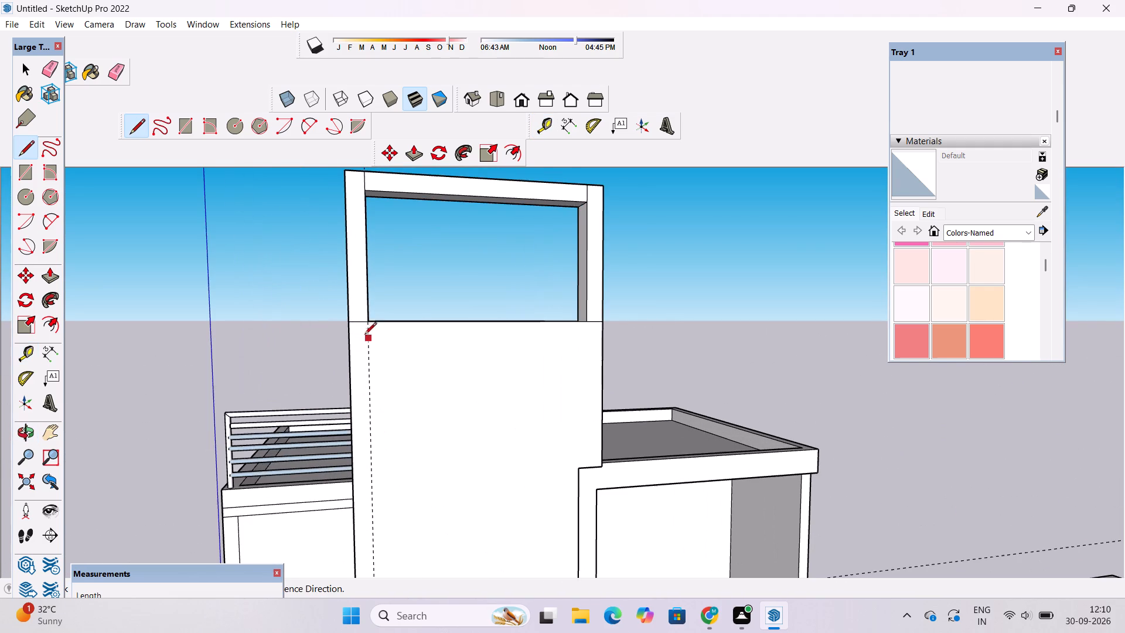
{"action": "left_click", "coordinate": [366, 325]}
{"action": "scroll", "coordinate": [368, 341], "scroll_direction": "down", "scroll_amount": 8}
{"action": "scroll", "coordinate": [379, 438], "scroll_direction": "up", "scroll_amount": 3}
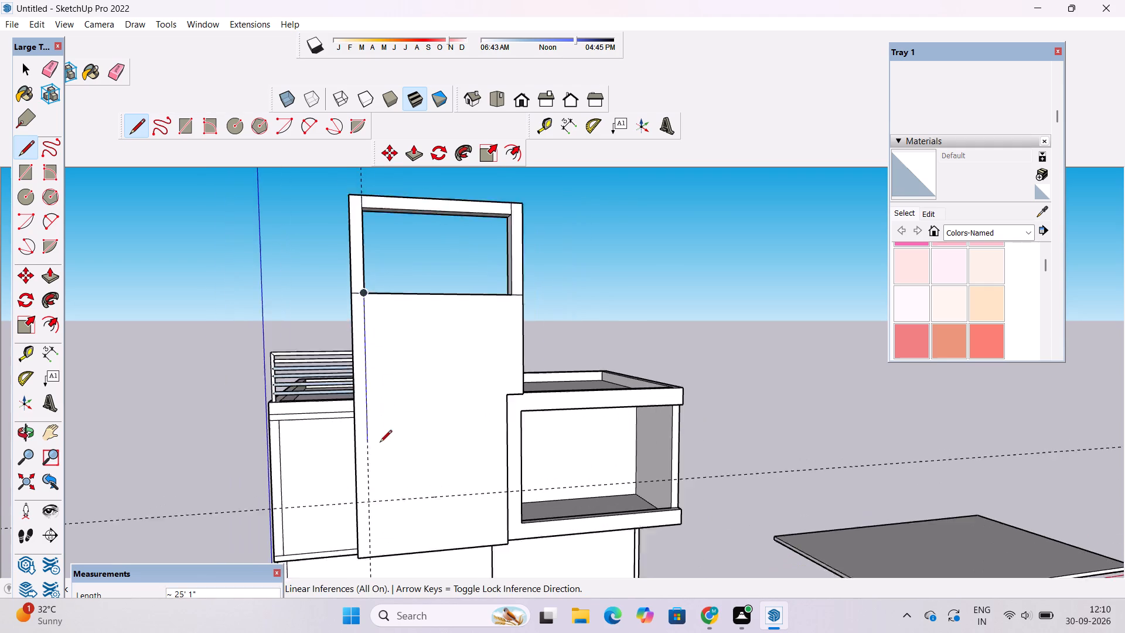
{"action": "scroll", "coordinate": [380, 443], "scroll_direction": "up", "scroll_amount": 1}
{"action": "scroll", "coordinate": [369, 510], "scroll_direction": "up", "scroll_amount": 3}
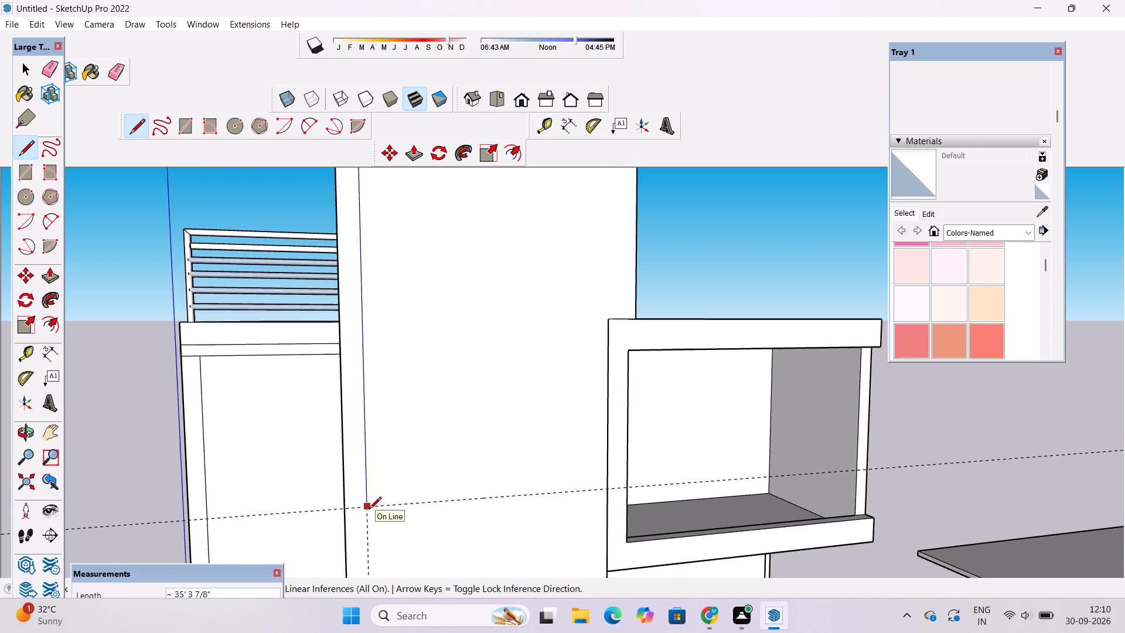
{"action": "scroll", "coordinate": [369, 510], "scroll_direction": "up", "scroll_amount": 6}
{"action": "left_click", "coordinate": [366, 508]}
{"action": "scroll", "coordinate": [431, 503], "scroll_direction": "down", "scroll_amount": 2}
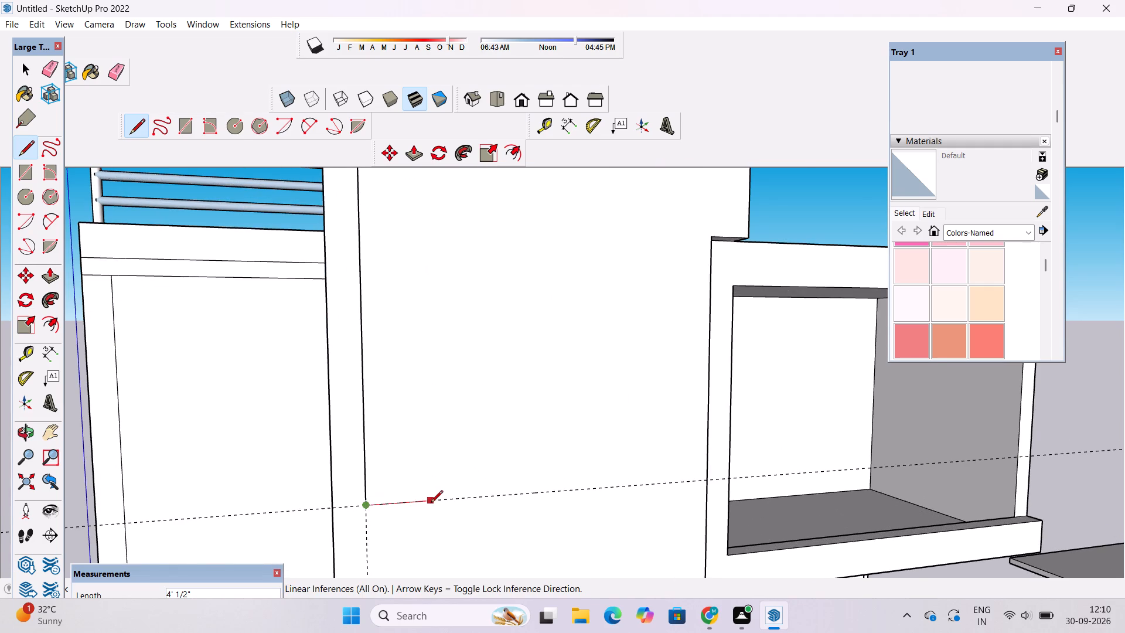
{"action": "scroll", "coordinate": [431, 503], "scroll_direction": "down", "scroll_amount": 3}
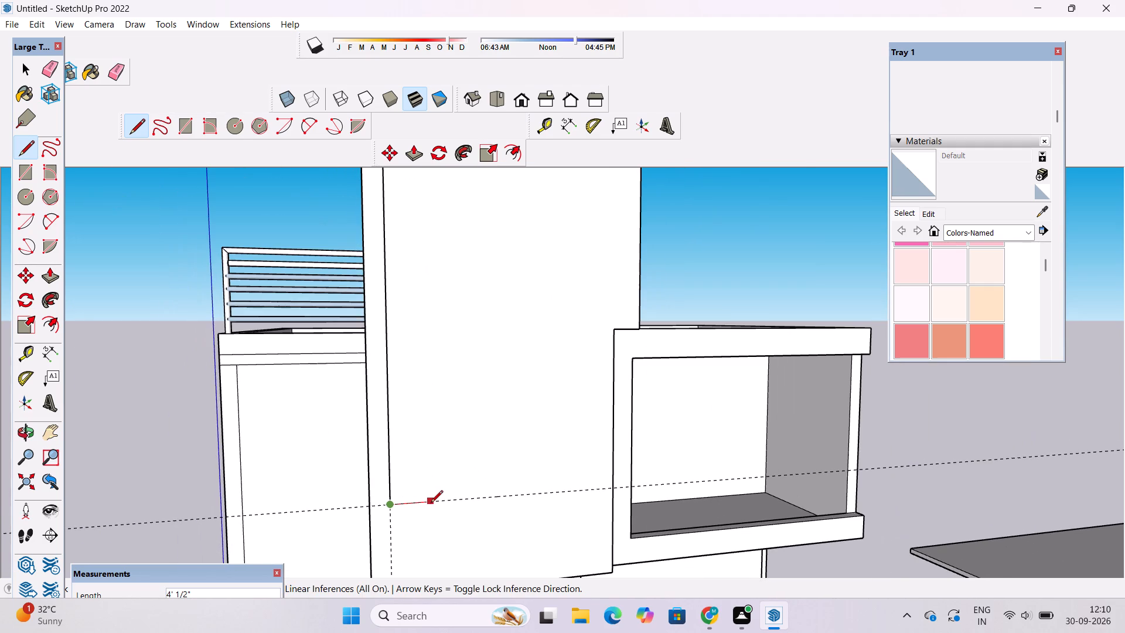
{"action": "left_click", "coordinate": [610, 489]}
{"action": "key", "text": "space"}
Erase the horizontal and vertical guides on the tower's front face.
{"action": "scroll", "coordinate": [601, 490], "scroll_direction": "down", "scroll_amount": 5}
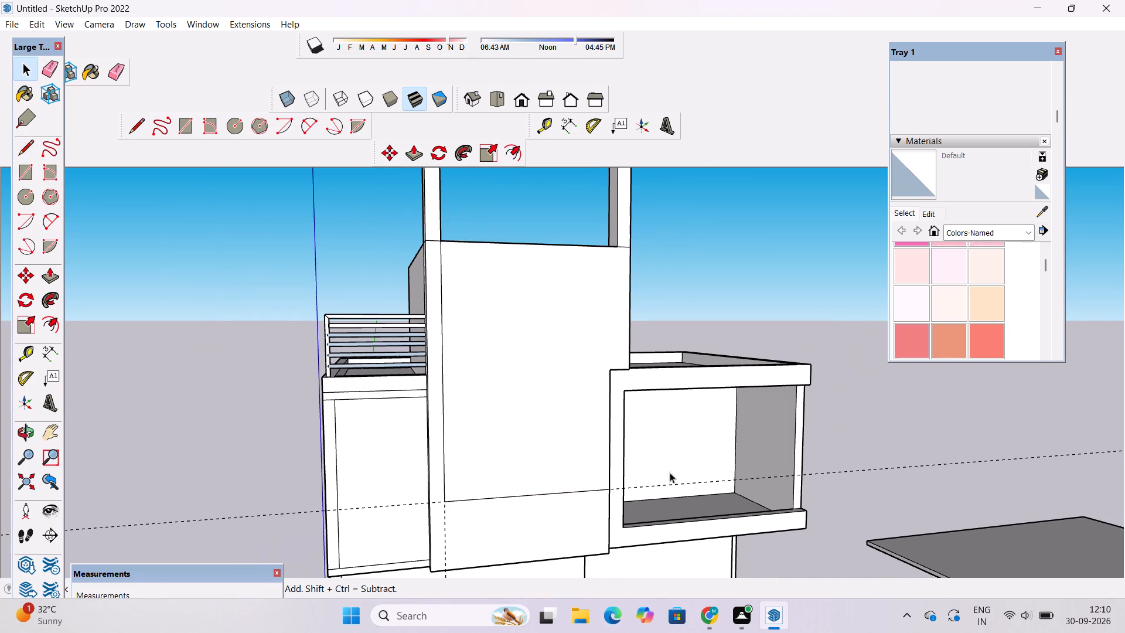
{"action": "key", "text": "e"}
{"action": "left_click_drag", "start_coordinate": [271, 490], "coordinate": [271, 520]}
{"action": "left_click", "coordinate": [271, 520]}
{"action": "scroll", "coordinate": [274, 519], "scroll_direction": "down", "scroll_amount": 6}
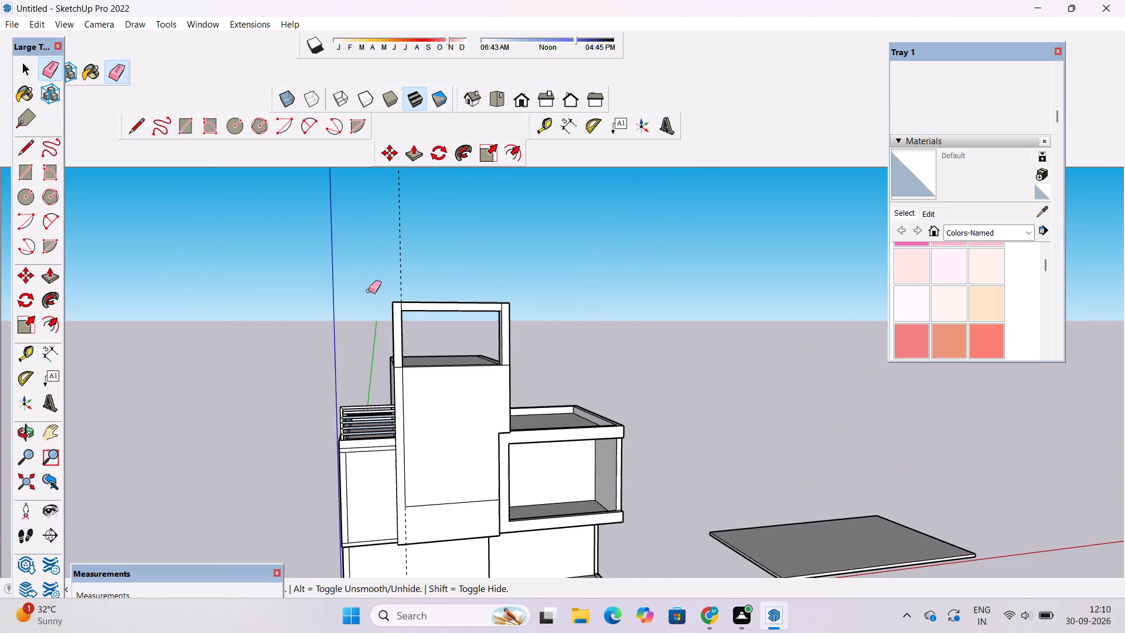
{"action": "left_click_drag", "start_coordinate": [400, 264], "coordinate": [374, 288]}
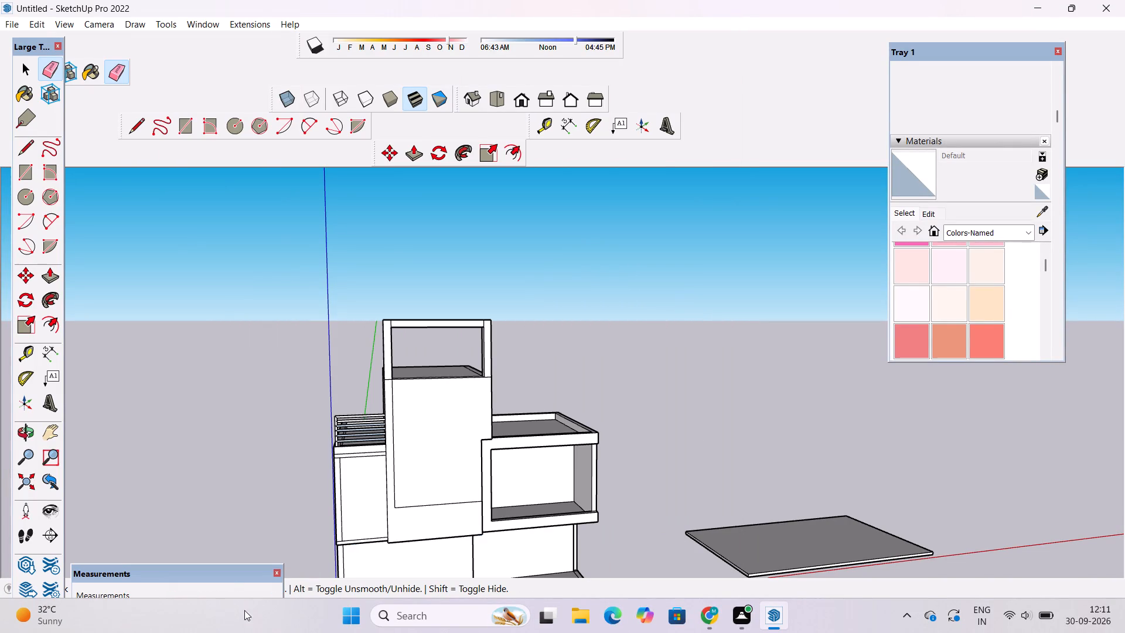
Examine the outlined panel on the tower's front face and where the railing meets the tower from several angles and distances.
{"action": "scroll", "coordinate": [426, 393], "scroll_direction": "down", "scroll_amount": 6}
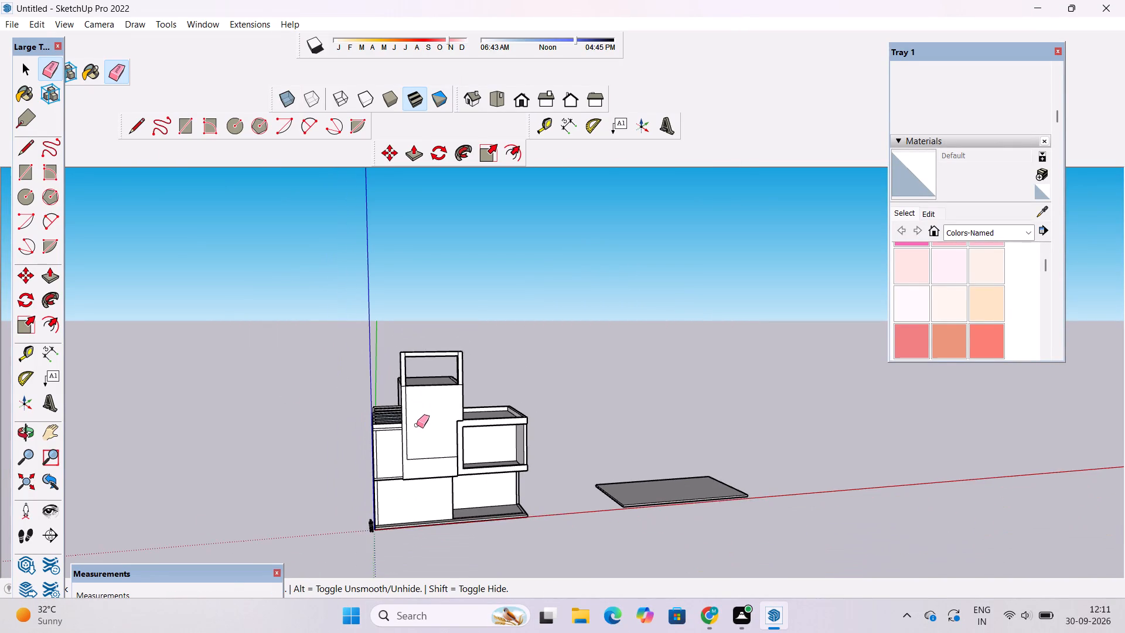
{"action": "scroll", "coordinate": [417, 425], "scroll_direction": "up", "scroll_amount": 12}
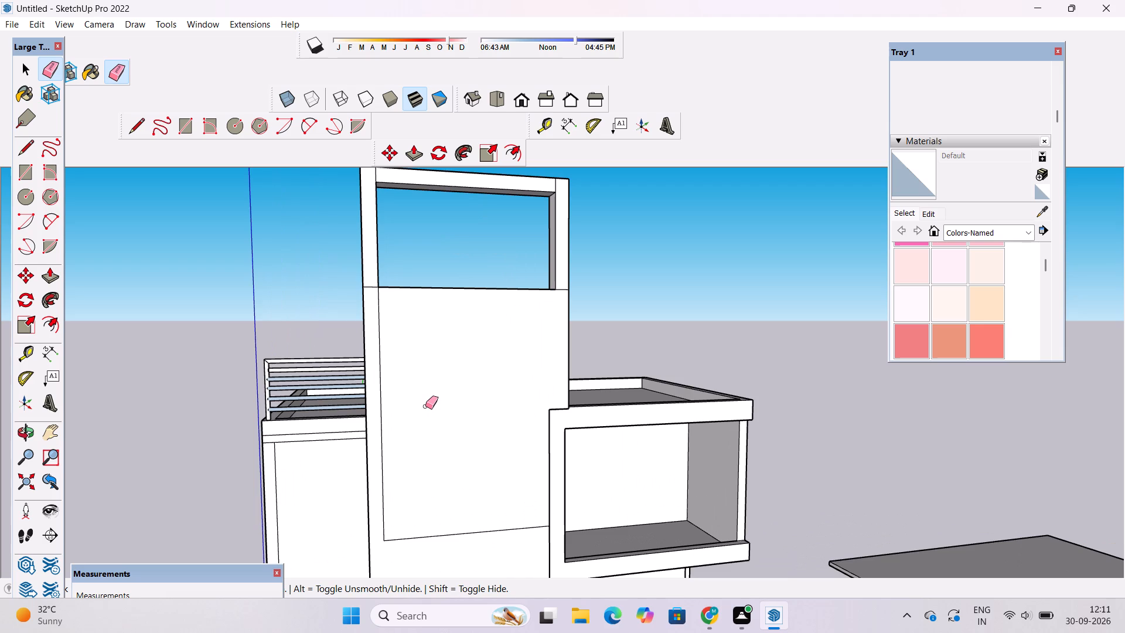
{"action": "key", "text": "space"}
{"action": "type", "text": "o"}
{"action": "scroll", "coordinate": [398, 389], "scroll_direction": "down", "scroll_amount": 1}
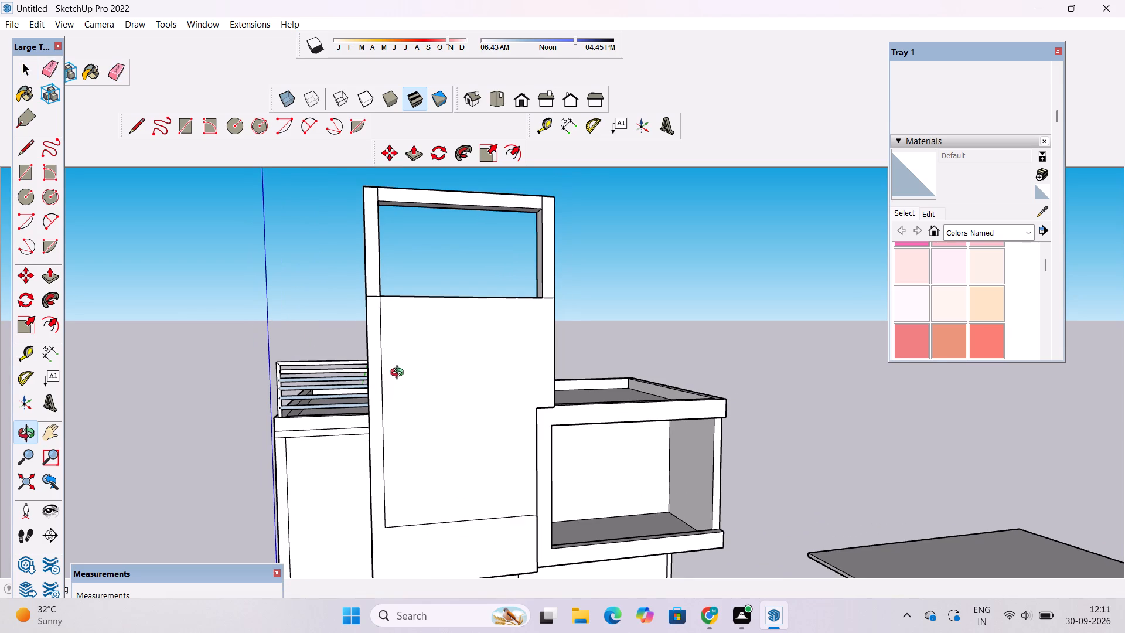
{"action": "left_click_drag", "start_coordinate": [420, 396], "coordinate": [329, 417], "text": "shift"}
{"action": "left_click_drag", "start_coordinate": [363, 415], "coordinate": [317, 426]}
{"action": "scroll", "coordinate": [304, 417], "scroll_direction": "down", "scroll_amount": 2}
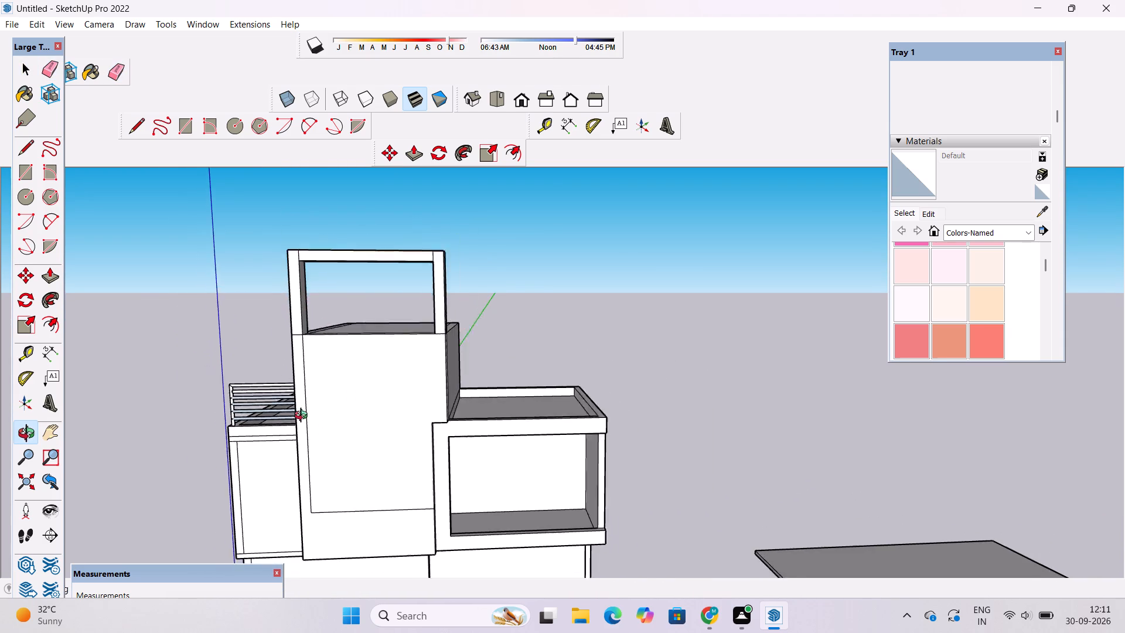
{"action": "scroll", "coordinate": [304, 417], "scroll_direction": "down", "scroll_amount": 2}
{"action": "left_click_drag", "start_coordinate": [303, 414], "coordinate": [342, 424], "text": "shift"}
{"action": "scroll", "coordinate": [335, 416], "scroll_direction": "up", "scroll_amount": 2}
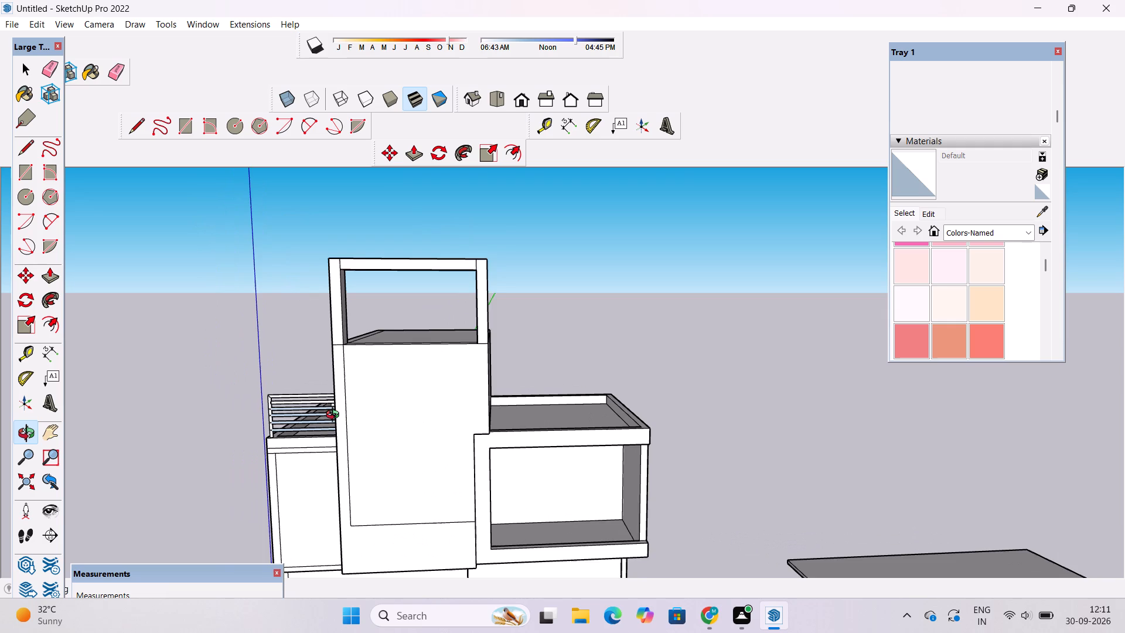
{"action": "scroll", "coordinate": [335, 416], "scroll_direction": "up", "scroll_amount": 2}
{"action": "scroll", "coordinate": [335, 416], "scroll_direction": "down", "scroll_amount": 4}
{"action": "scroll", "coordinate": [335, 416], "scroll_direction": "up", "scroll_amount": 1}
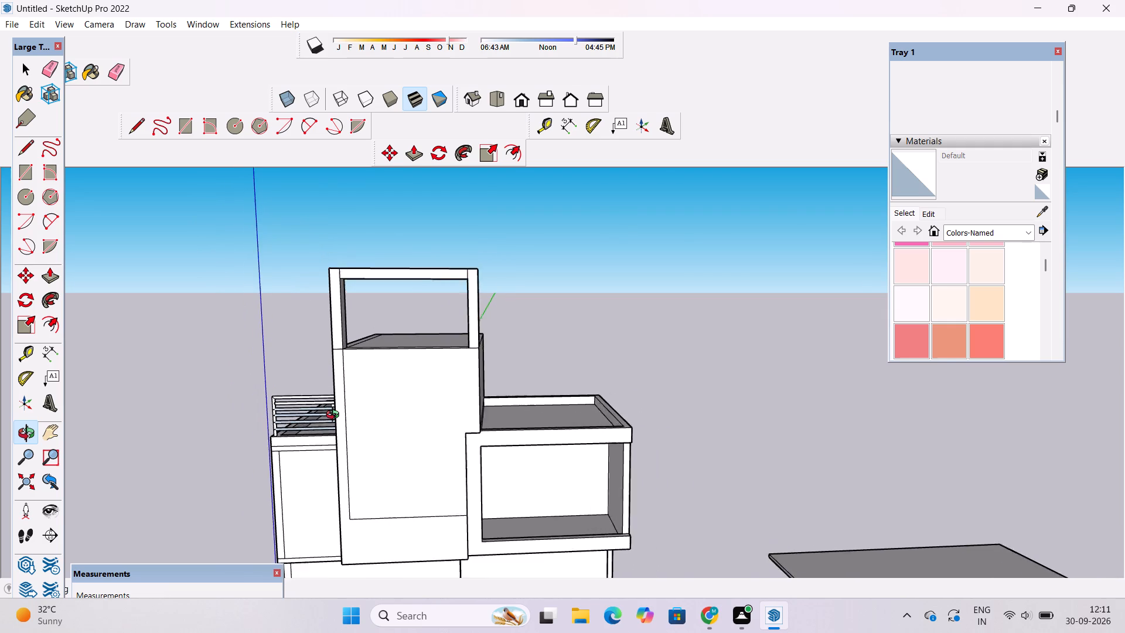
{"action": "scroll", "coordinate": [335, 416], "scroll_direction": "up", "scroll_amount": 2}
{"action": "left_click_drag", "start_coordinate": [336, 413], "coordinate": [346, 433], "text": "shift"}
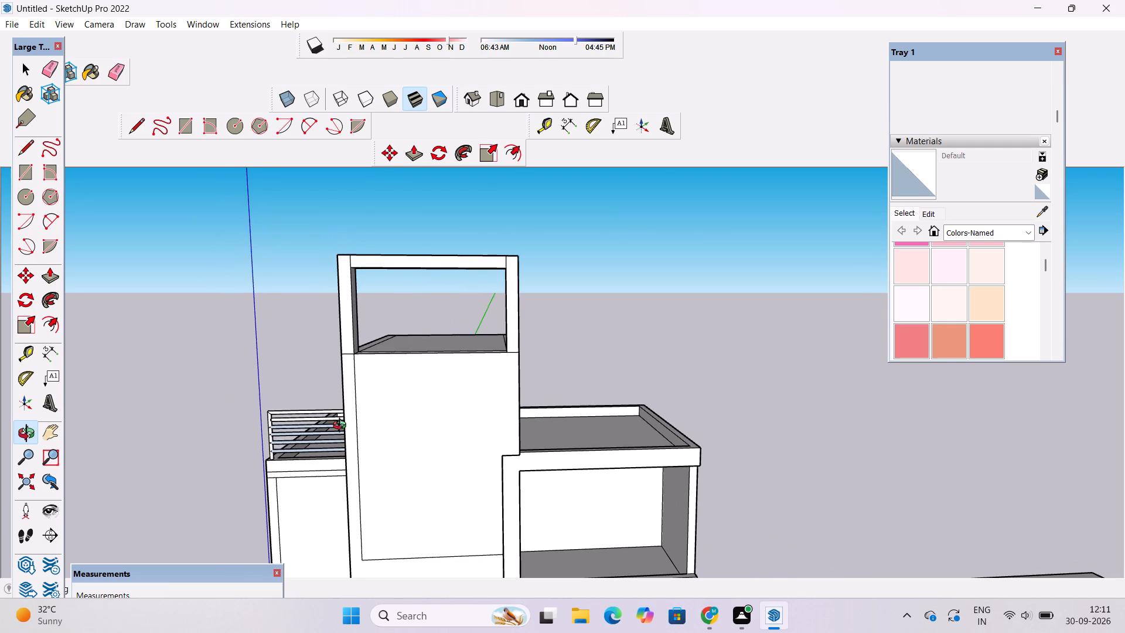
{"action": "scroll", "coordinate": [342, 427], "scroll_direction": "down", "scroll_amount": 1}
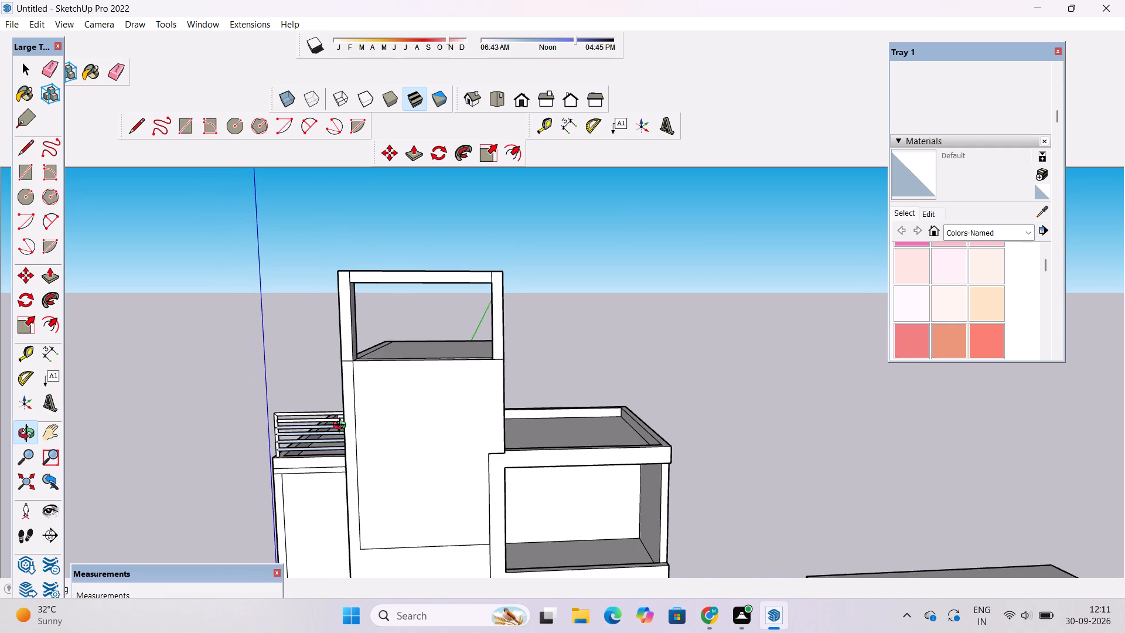
{"action": "scroll", "coordinate": [341, 420], "scroll_direction": "up", "scroll_amount": 2}
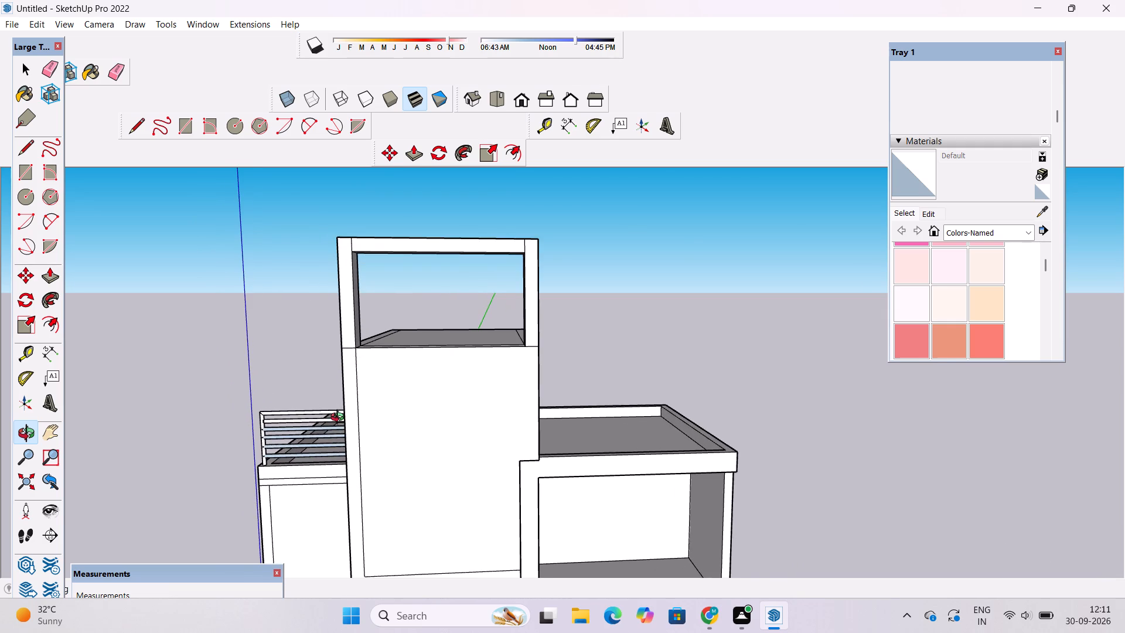
{"action": "scroll", "coordinate": [340, 418], "scroll_direction": "down", "scroll_amount": 1}
{"action": "left_click_drag", "start_coordinate": [339, 419], "coordinate": [342, 431], "text": "shift"}
{"action": "scroll", "coordinate": [342, 431], "scroll_direction": "up", "scroll_amount": 3}
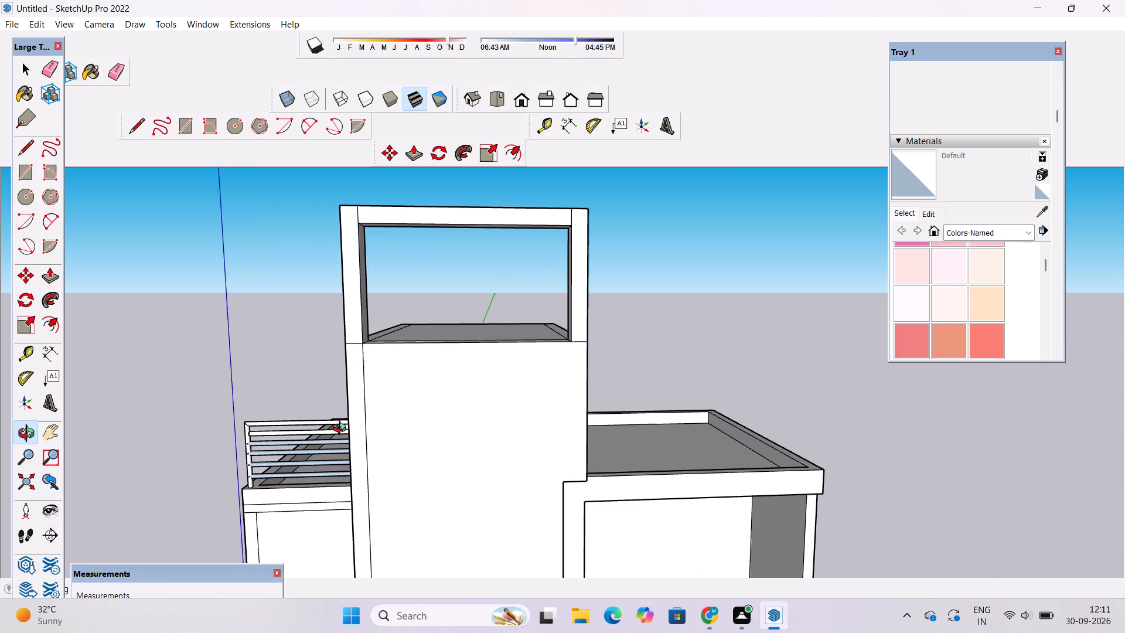
{"action": "scroll", "coordinate": [342, 430], "scroll_direction": "down", "scroll_amount": 3}
{"action": "scroll", "coordinate": [343, 430], "scroll_direction": "up", "scroll_amount": 3}
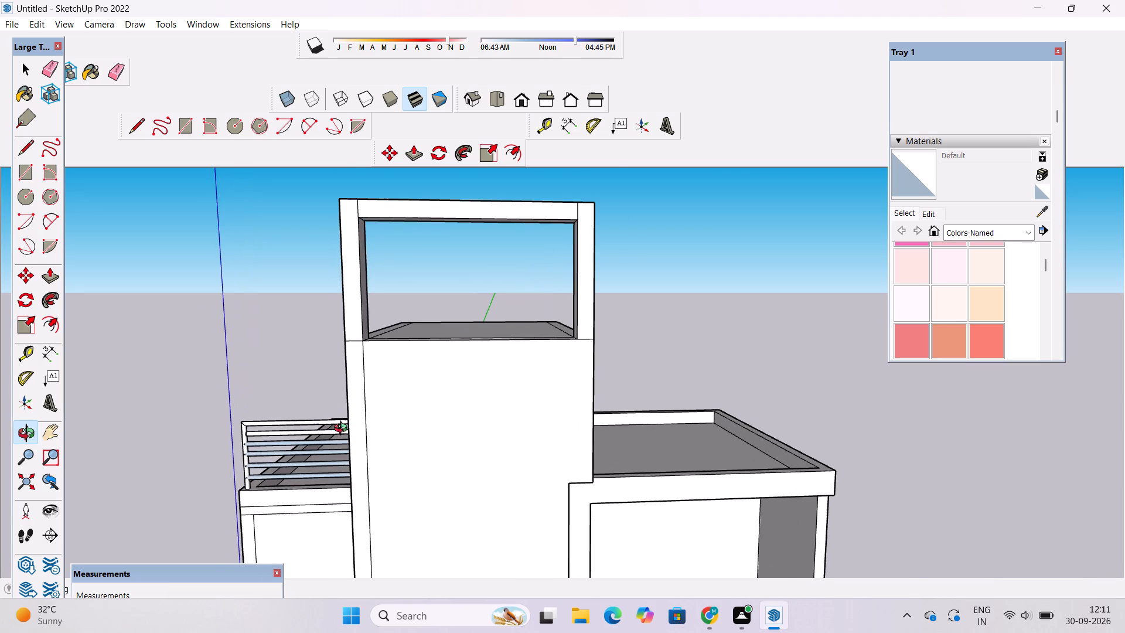
{"action": "scroll", "coordinate": [343, 430], "scroll_direction": "up", "scroll_amount": 4}
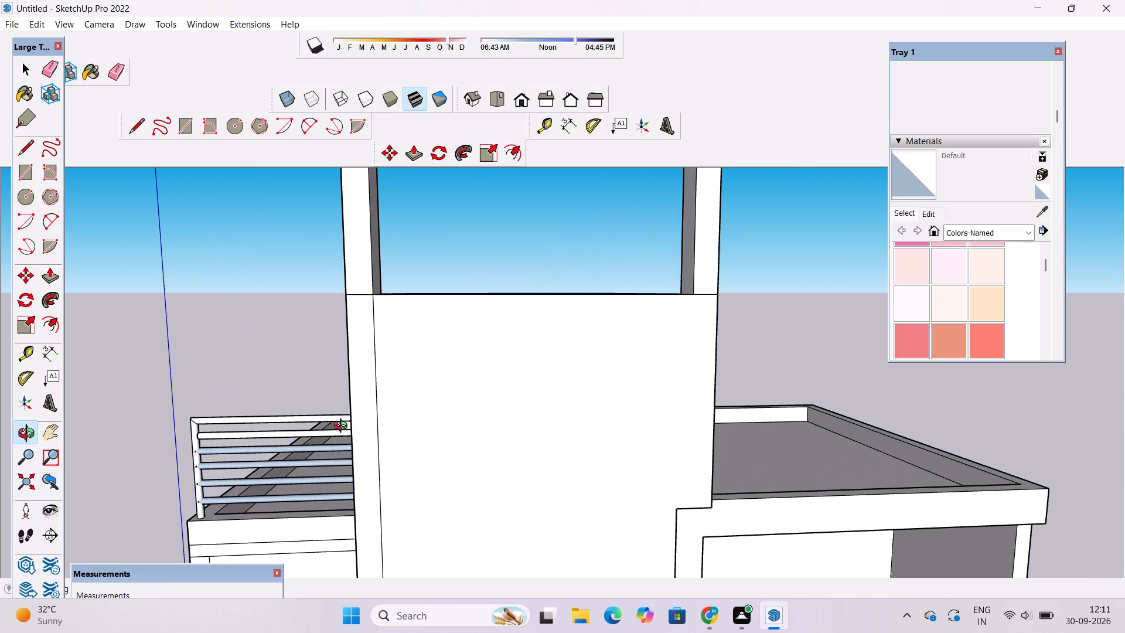
{"action": "scroll", "coordinate": [343, 427], "scroll_direction": "up", "scroll_amount": 4}
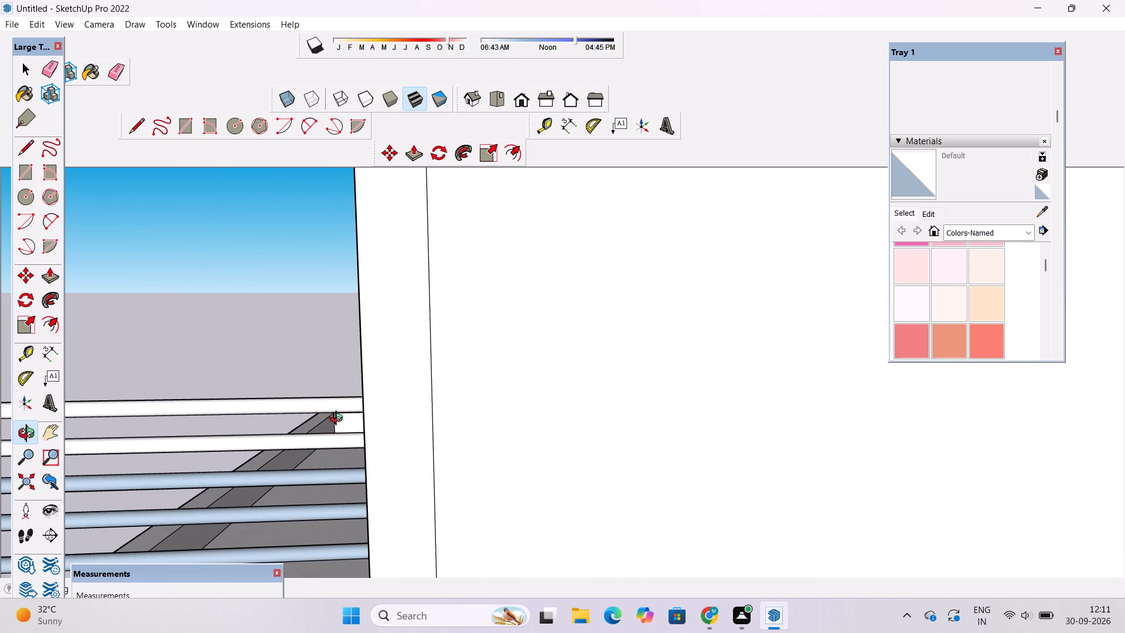
{"action": "scroll", "coordinate": [339, 420], "scroll_direction": "up", "scroll_amount": 2}
{"action": "scroll", "coordinate": [339, 420], "scroll_direction": "down", "scroll_amount": 2}
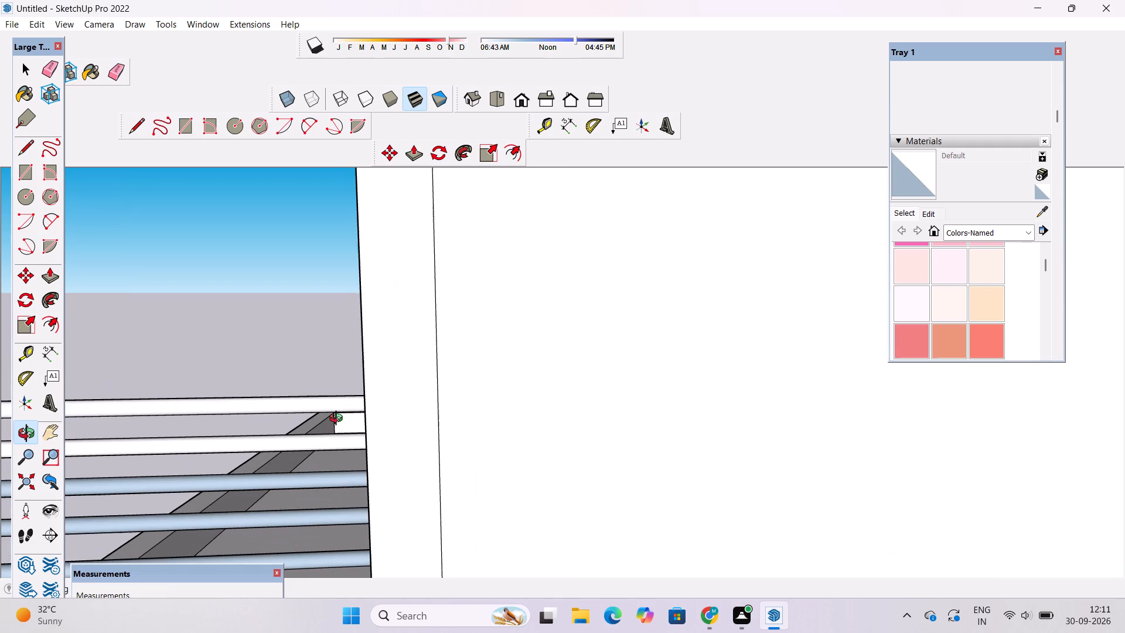
{"action": "left_click_drag", "start_coordinate": [339, 420], "coordinate": [342, 429], "text": "shift"}
{"action": "scroll", "coordinate": [342, 427], "scroll_direction": "up", "scroll_amount": 3}
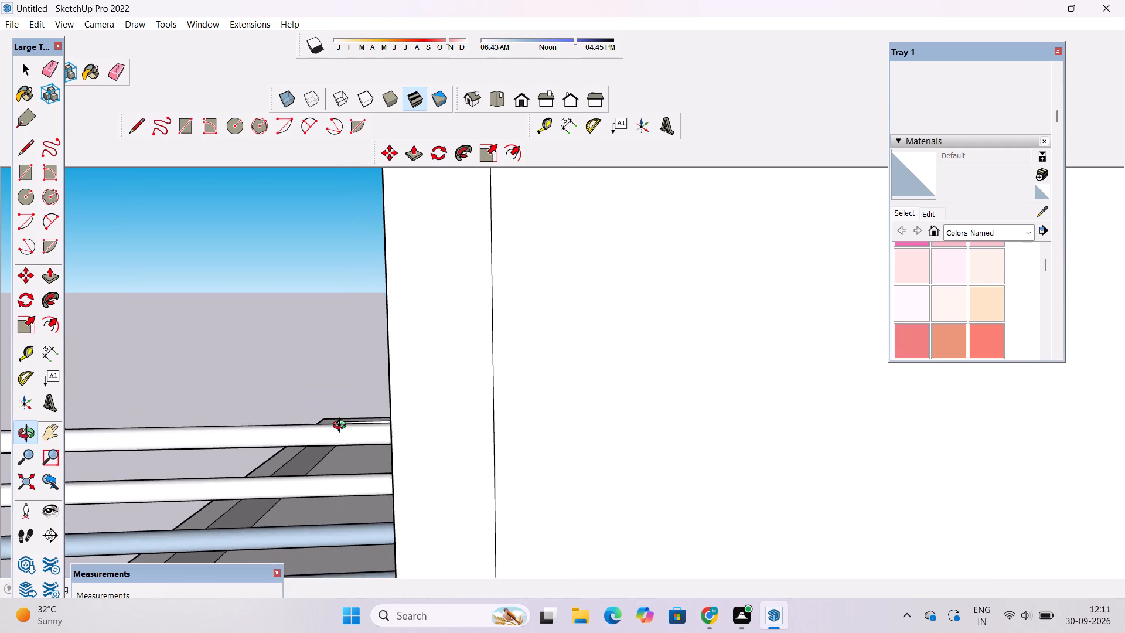
Examine the tower's front face, the terrace railing and the rooftop frame from several angles and distances.
{"action": "scroll", "coordinate": [342, 427], "scroll_direction": "up", "scroll_amount": 1}
{"action": "scroll", "coordinate": [342, 427], "scroll_direction": "down", "scroll_amount": 15}
{"action": "left_click_drag", "start_coordinate": [337, 415], "coordinate": [388, 399], "text": "shift"}
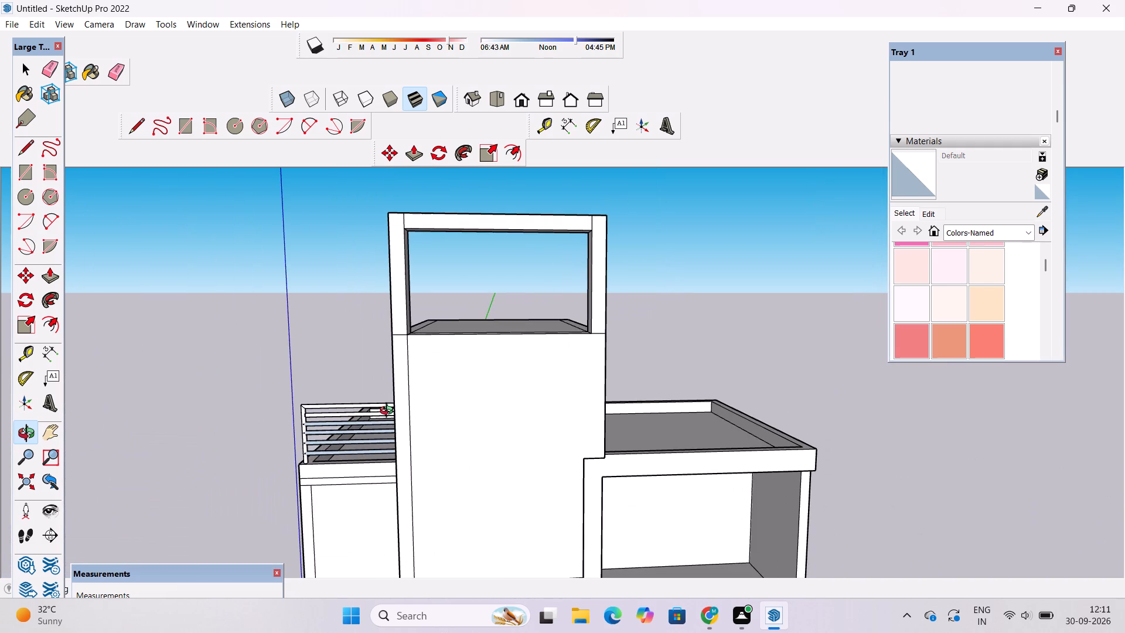
{"action": "scroll", "coordinate": [389, 412], "scroll_direction": "down", "scroll_amount": 1}
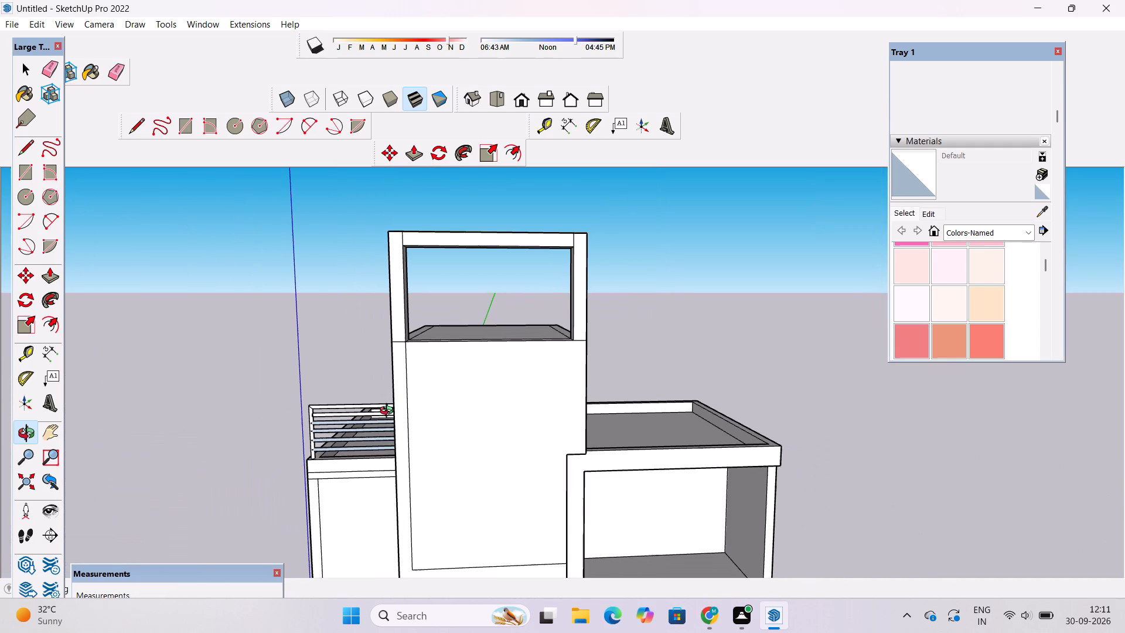
{"action": "scroll", "coordinate": [389, 412], "scroll_direction": "down", "scroll_amount": 4}
{"action": "left_click_drag", "start_coordinate": [422, 353], "coordinate": [419, 365]}
{"action": "scroll", "coordinate": [417, 373], "scroll_direction": "up", "scroll_amount": 1}
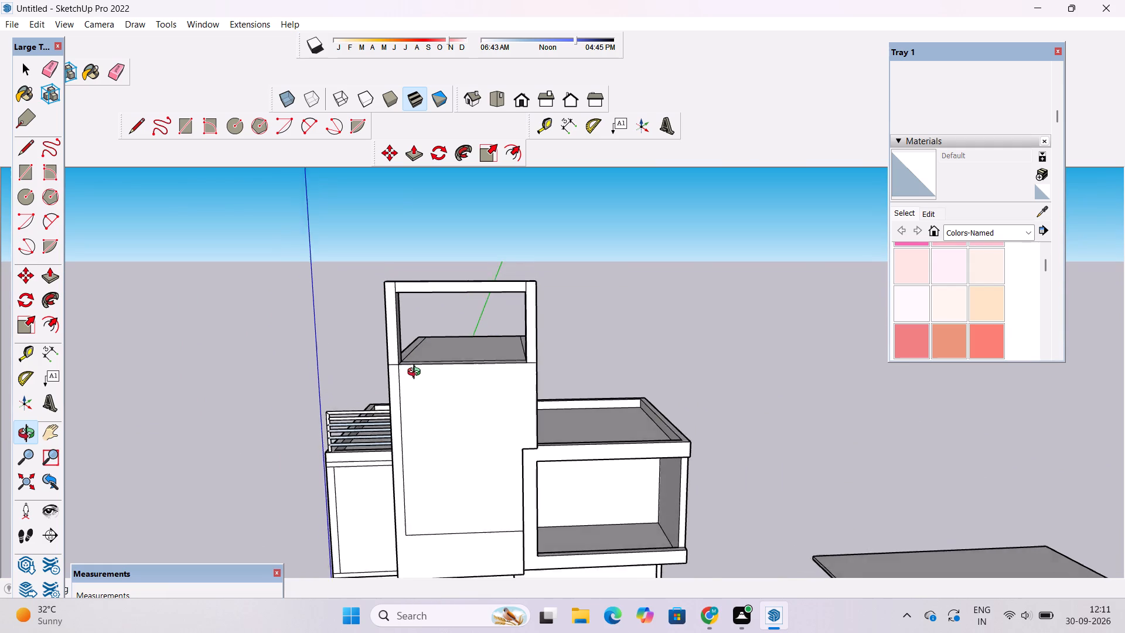
{"action": "scroll", "coordinate": [417, 373], "scroll_direction": "up", "scroll_amount": 1}
{"action": "scroll", "coordinate": [414, 377], "scroll_direction": "down", "scroll_amount": 5}
{"action": "left_click_drag", "start_coordinate": [437, 424], "coordinate": [454, 356]}
{"action": "left_click_drag", "start_coordinate": [421, 404], "coordinate": [565, 369]}
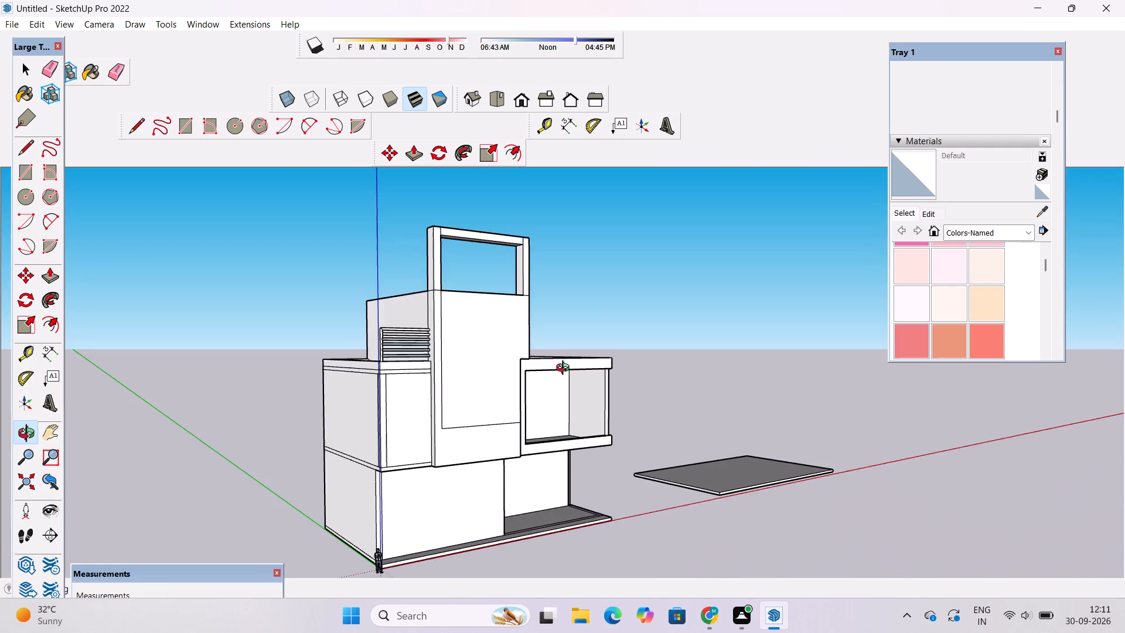
{"action": "scroll", "coordinate": [502, 376], "scroll_direction": "up", "scroll_amount": 3}
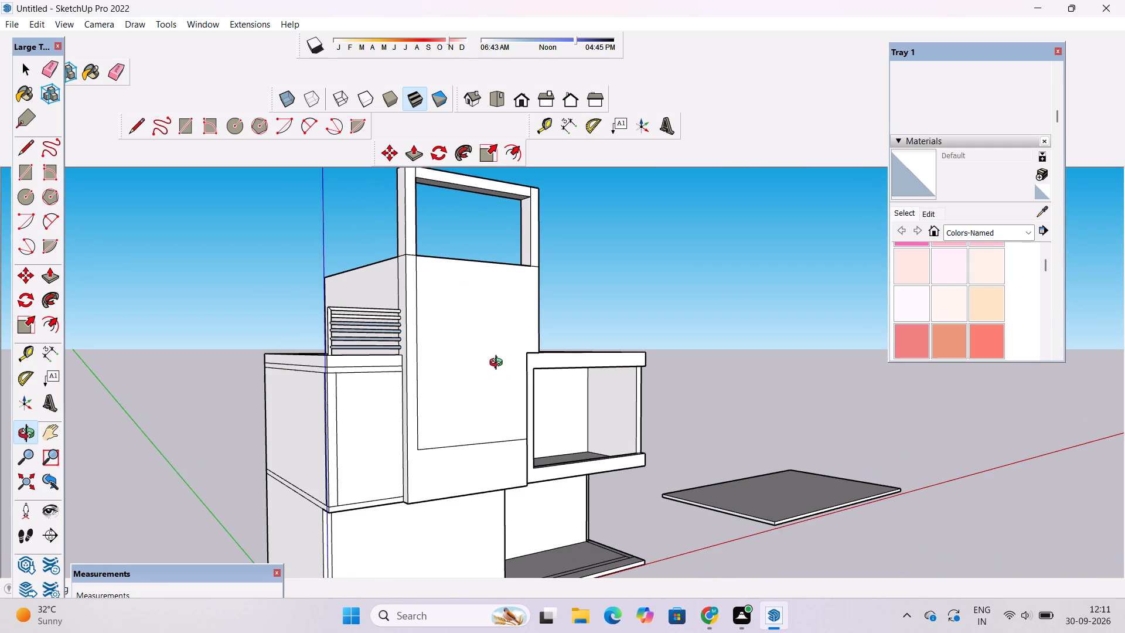
{"action": "left_click_drag", "start_coordinate": [507, 367], "coordinate": [505, 393], "text": "shift"}
{"action": "left_click_drag", "start_coordinate": [504, 400], "coordinate": [455, 413]}
{"action": "scroll", "coordinate": [453, 414], "scroll_direction": "up", "scroll_amount": 2}
{"action": "left_click_drag", "start_coordinate": [456, 401], "coordinate": [439, 389], "text": "shift"}
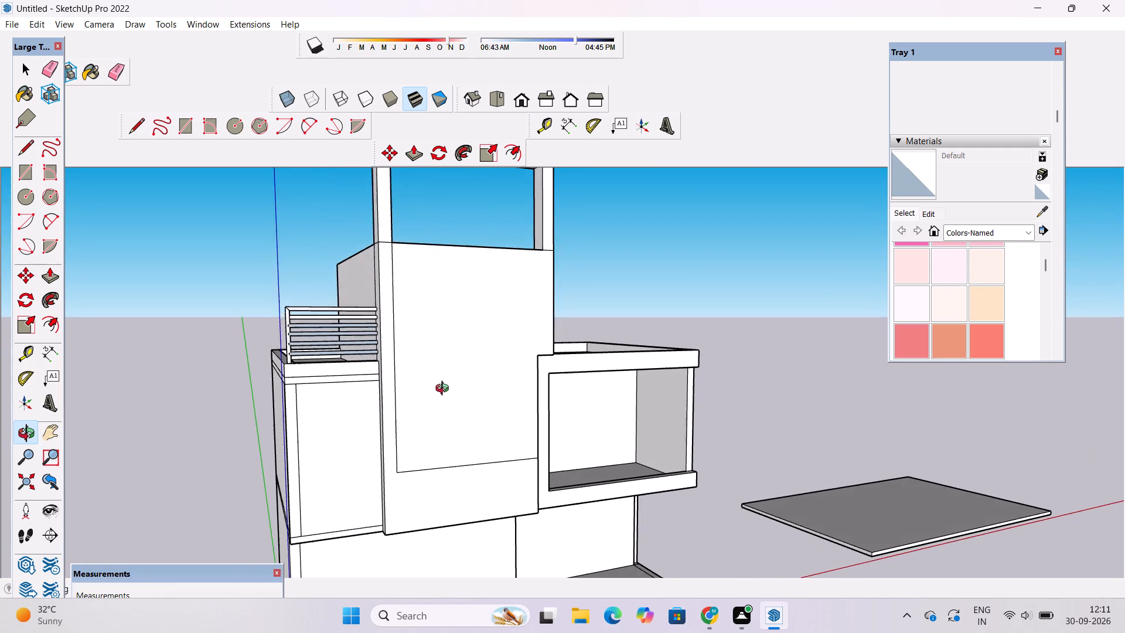
{"action": "left_click_drag", "start_coordinate": [445, 390], "coordinate": [404, 401]}
{"action": "left_click_drag", "start_coordinate": [415, 407], "coordinate": [375, 417]}
{"action": "scroll", "coordinate": [375, 417], "scroll_direction": "down", "scroll_amount": 4}
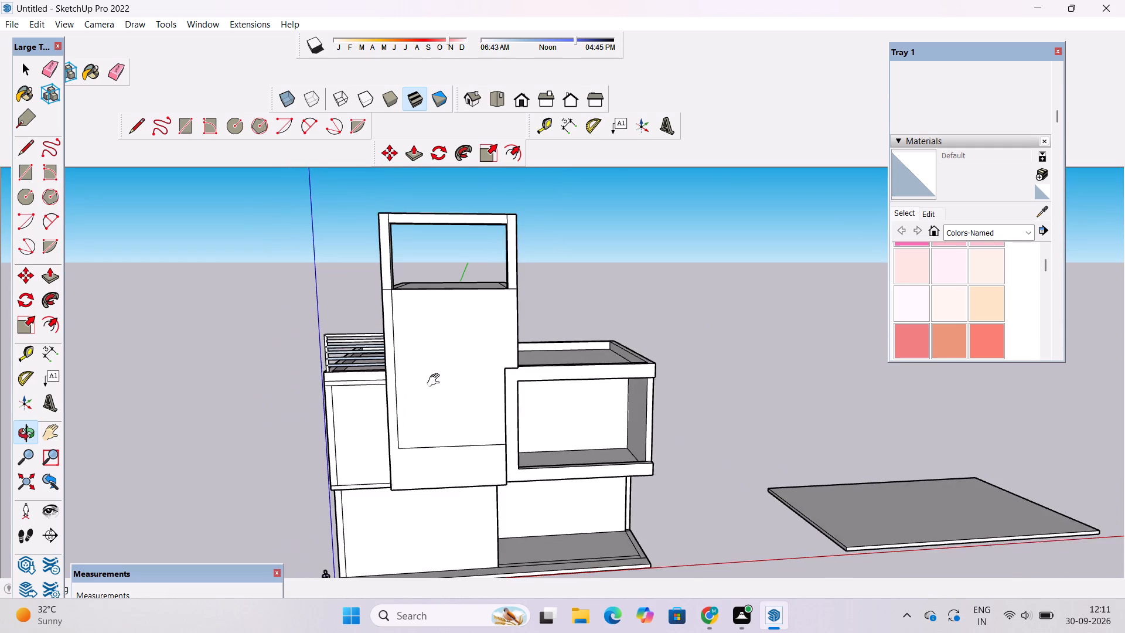
{"action": "left_click_drag", "start_coordinate": [436, 380], "coordinate": [440, 461], "text": "shift"}
{"action": "scroll", "coordinate": [432, 353], "scroll_direction": "up", "scroll_amount": 4}
{"action": "left_click_drag", "start_coordinate": [428, 396], "coordinate": [508, 343]}
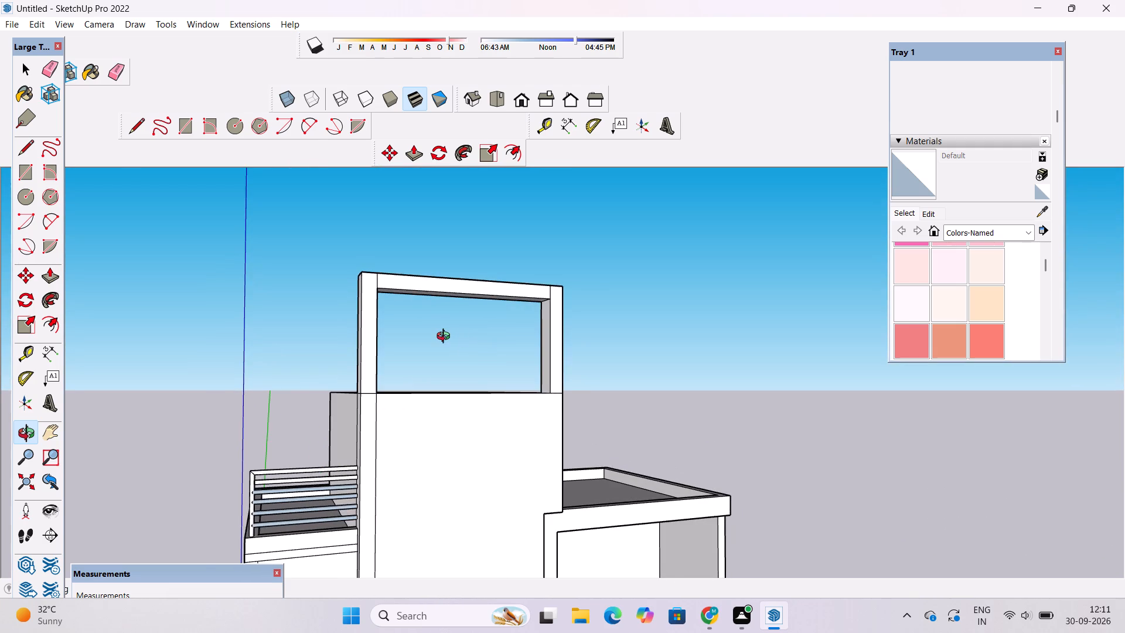
{"action": "scroll", "coordinate": [446, 338], "scroll_direction": "up", "scroll_amount": 1}
{"action": "left_click_drag", "start_coordinate": [441, 338], "coordinate": [345, 448]}
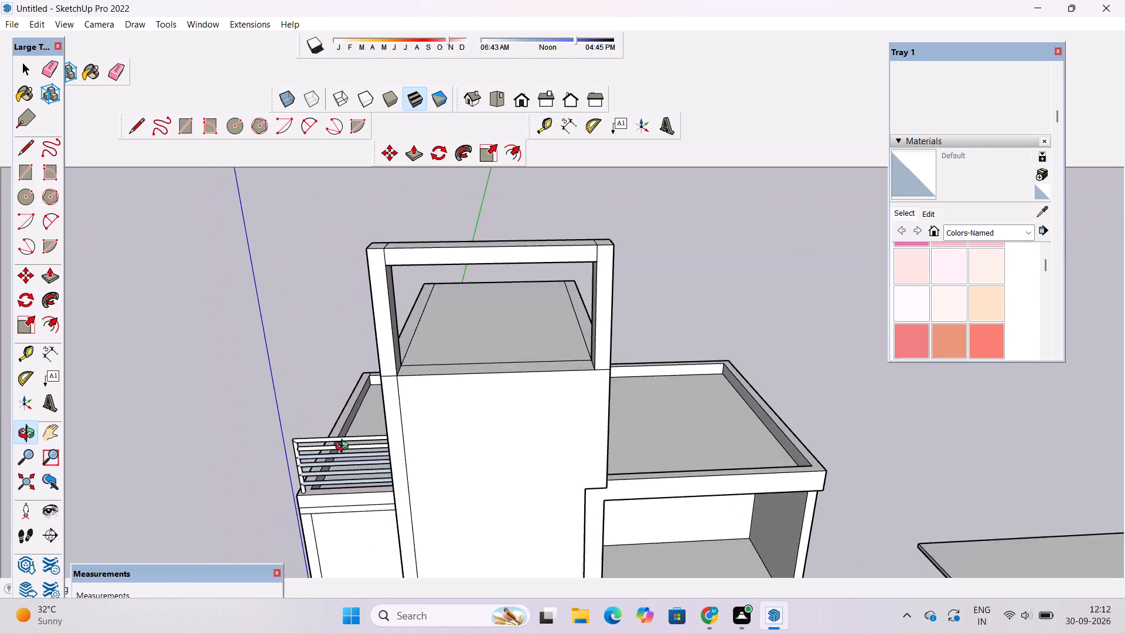
{"action": "left_click_drag", "start_coordinate": [345, 448], "coordinate": [360, 427]}
Erase the seam lines between the posts and the top beam on the rooftop frame's rear face.
{"action": "scroll", "coordinate": [483, 295], "scroll_direction": "up", "scroll_amount": 4}
{"action": "left_click_drag", "start_coordinate": [442, 285], "coordinate": [649, 305]}
{"action": "scroll", "coordinate": [632, 305], "scroll_direction": "down", "scroll_amount": 4}
{"action": "left_click_drag", "start_coordinate": [653, 310], "coordinate": [735, 310]}
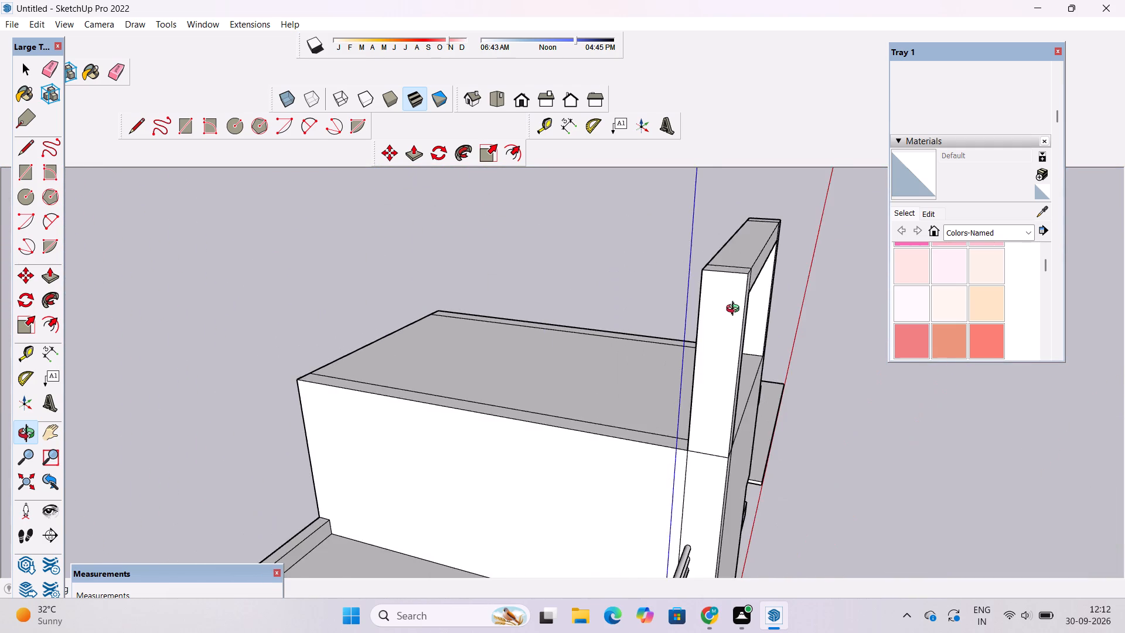
{"action": "left_click_drag", "start_coordinate": [735, 310], "coordinate": [543, 350]}
{"action": "scroll", "coordinate": [568, 314], "scroll_direction": "up", "scroll_amount": 5}
{"action": "left_click_drag", "start_coordinate": [553, 320], "coordinate": [701, 305]}
{"action": "scroll", "coordinate": [589, 295], "scroll_direction": "up", "scroll_amount": 3}
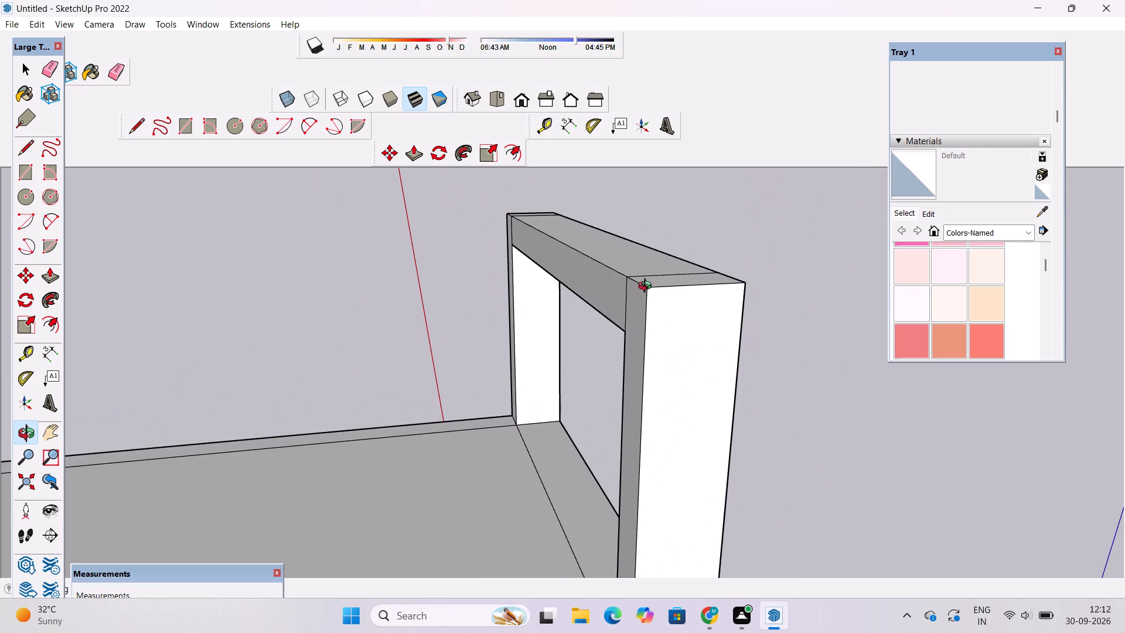
{"action": "left_click_drag", "start_coordinate": [647, 287], "coordinate": [615, 296], "text": "shift"}
{"action": "left_click_drag", "start_coordinate": [560, 334], "coordinate": [648, 309]}
{"action": "left_click_drag", "start_coordinate": [648, 309], "coordinate": [624, 345], "text": "shift"}
{"action": "key", "text": "e"}
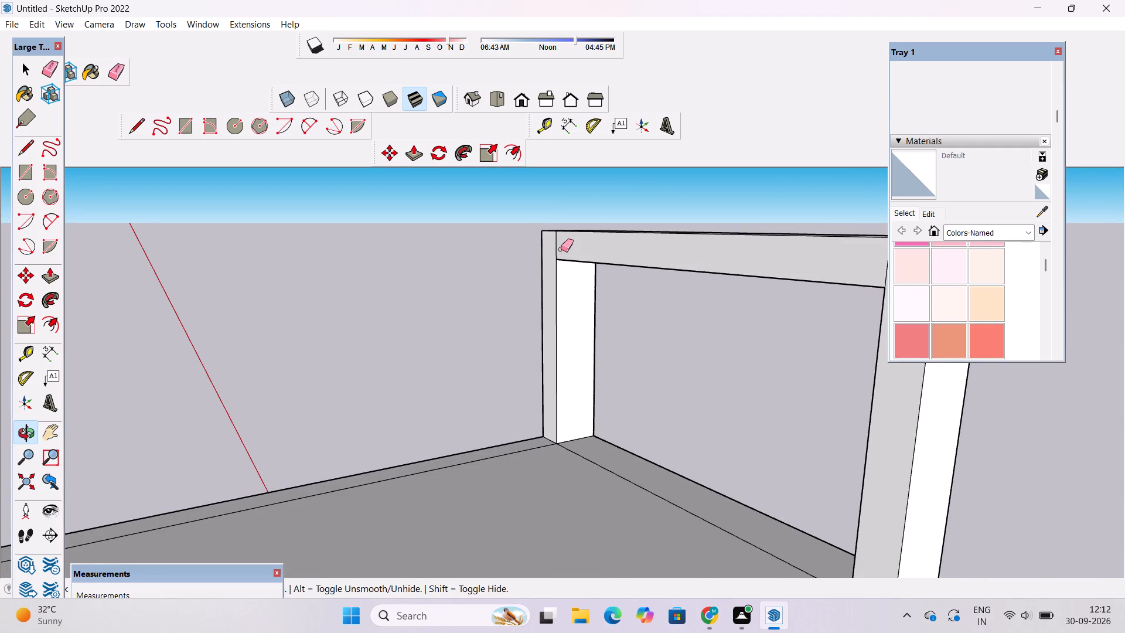
{"action": "scroll", "coordinate": [561, 249], "scroll_direction": "up", "scroll_amount": 4}
{"action": "left_click_drag", "start_coordinate": [557, 241], "coordinate": [548, 249]}
{"action": "scroll", "coordinate": [407, 211], "scroll_direction": "down", "scroll_amount": 7}
{"action": "scroll", "coordinate": [526, 217], "scroll_direction": "up", "scroll_amount": 12}
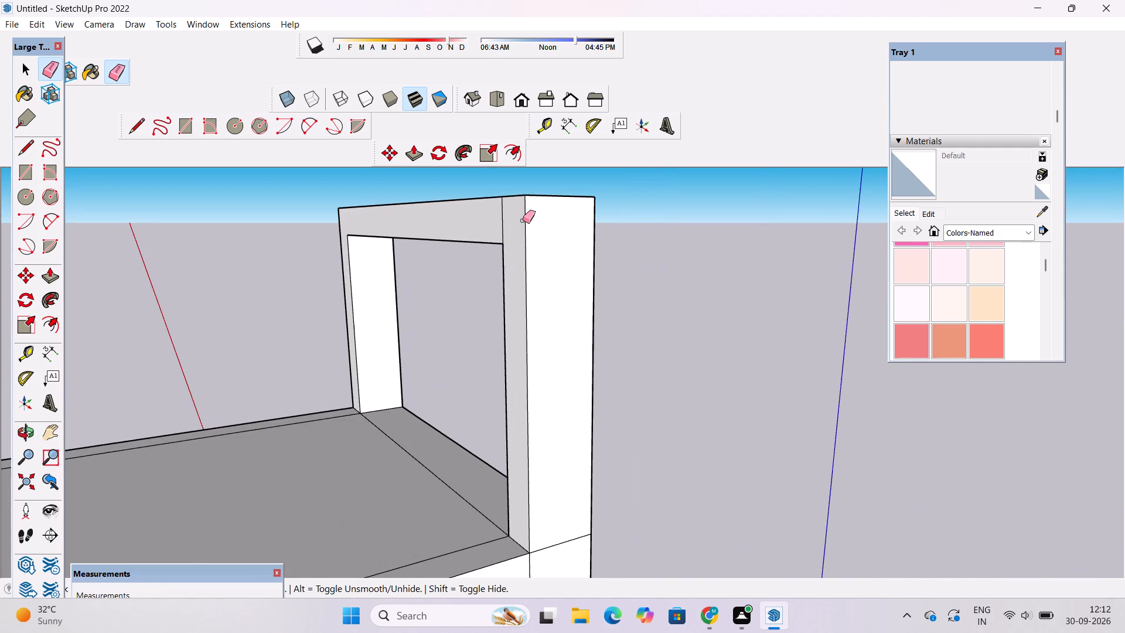
{"action": "left_click_drag", "start_coordinate": [511, 220], "coordinate": [496, 230]}
Erase the seam lines at both post-to-beam corners on the rooftop frame's top and front faces.
{"action": "key", "text": "o"}
{"action": "left_click_drag", "start_coordinate": [671, 236], "coordinate": [459, 295]}
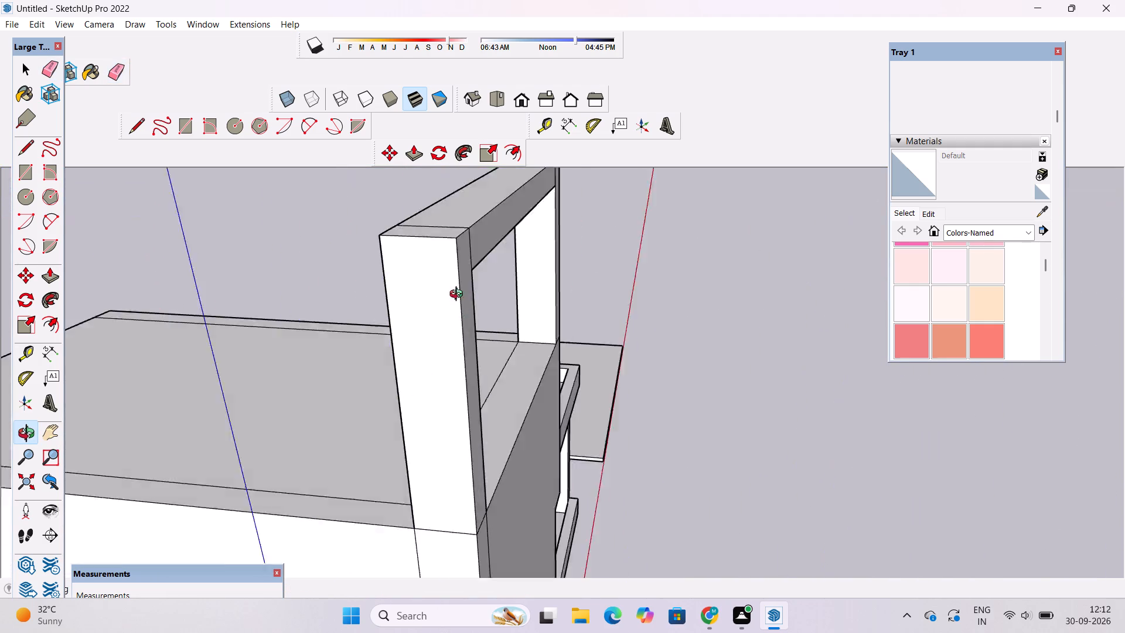
{"action": "left_click_drag", "start_coordinate": [459, 295], "coordinate": [248, 247]}
{"action": "left_click_drag", "start_coordinate": [408, 266], "coordinate": [452, 454]}
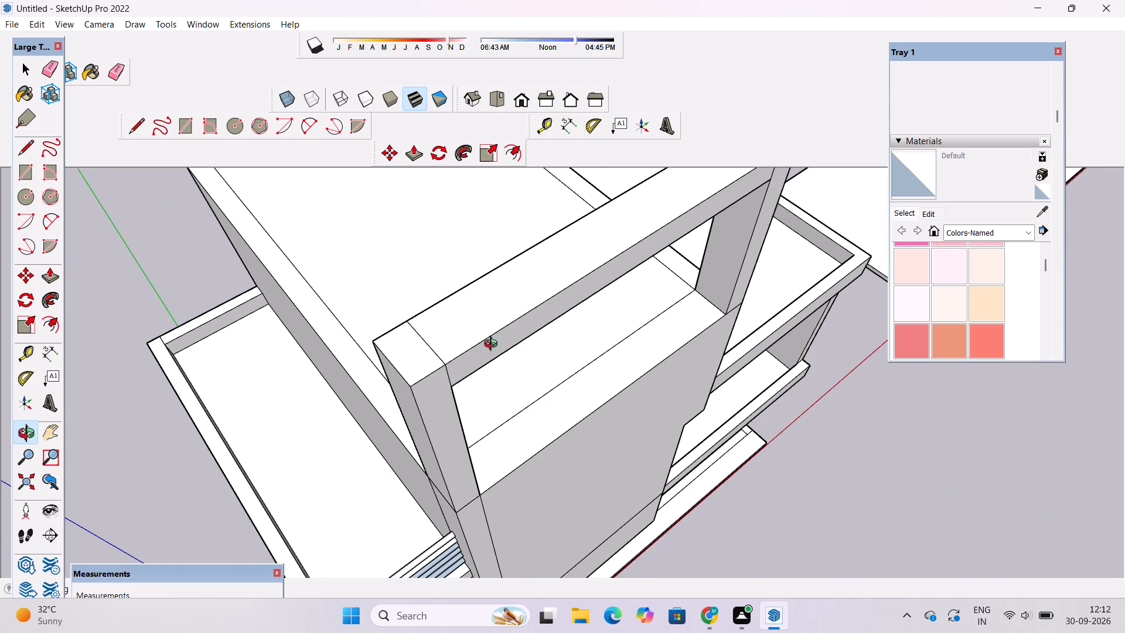
{"action": "scroll", "coordinate": [493, 345], "scroll_direction": "up", "scroll_amount": 2}
{"action": "left_click_drag", "start_coordinate": [507, 322], "coordinate": [395, 437], "text": "shift"}
{"action": "left_click", "coordinate": [395, 437], "text": "shift"}
{"action": "scroll", "coordinate": [418, 398], "scroll_direction": "down", "scroll_amount": 4}
{"action": "key", "text": "e"}
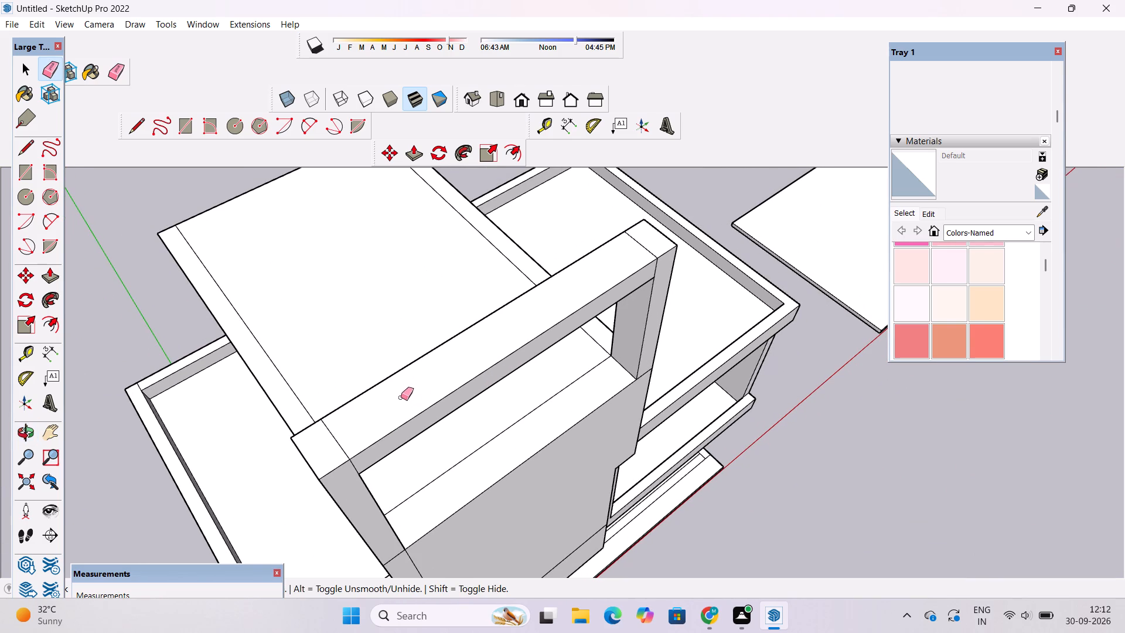
{"action": "scroll", "coordinate": [366, 426], "scroll_direction": "up", "scroll_amount": 4}
{"action": "left_click_drag", "start_coordinate": [338, 435], "coordinate": [319, 450]}
{"action": "left_click_drag", "start_coordinate": [356, 481], "coordinate": [353, 489]}
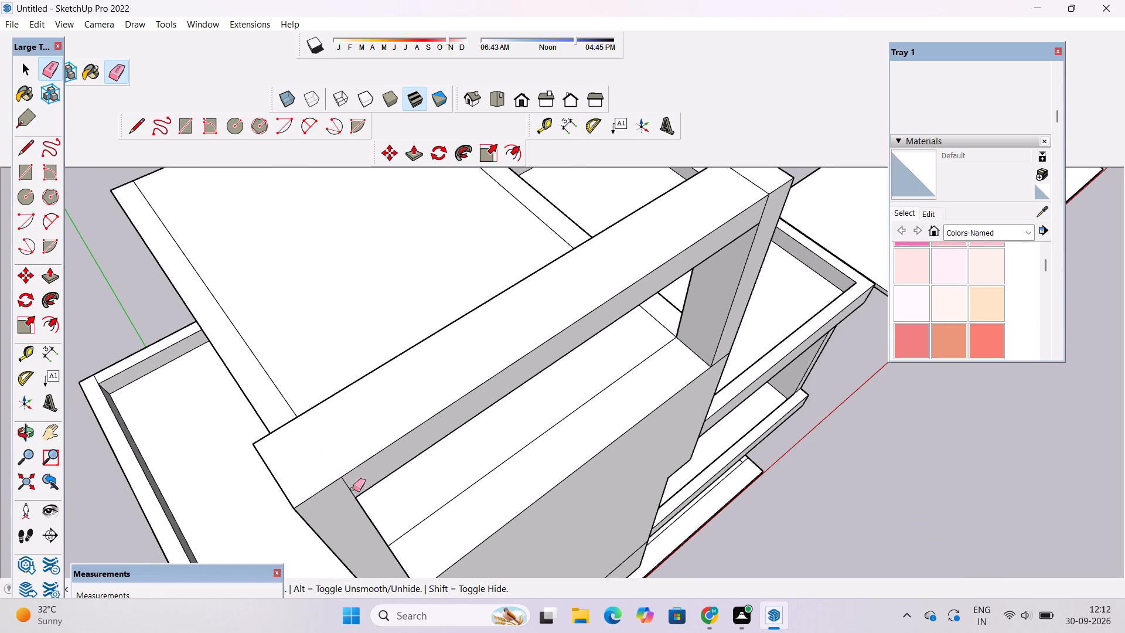
{"action": "left_click_drag", "start_coordinate": [353, 489], "coordinate": [350, 494]}
{"action": "scroll", "coordinate": [329, 427], "scroll_direction": "down", "scroll_amount": 4}
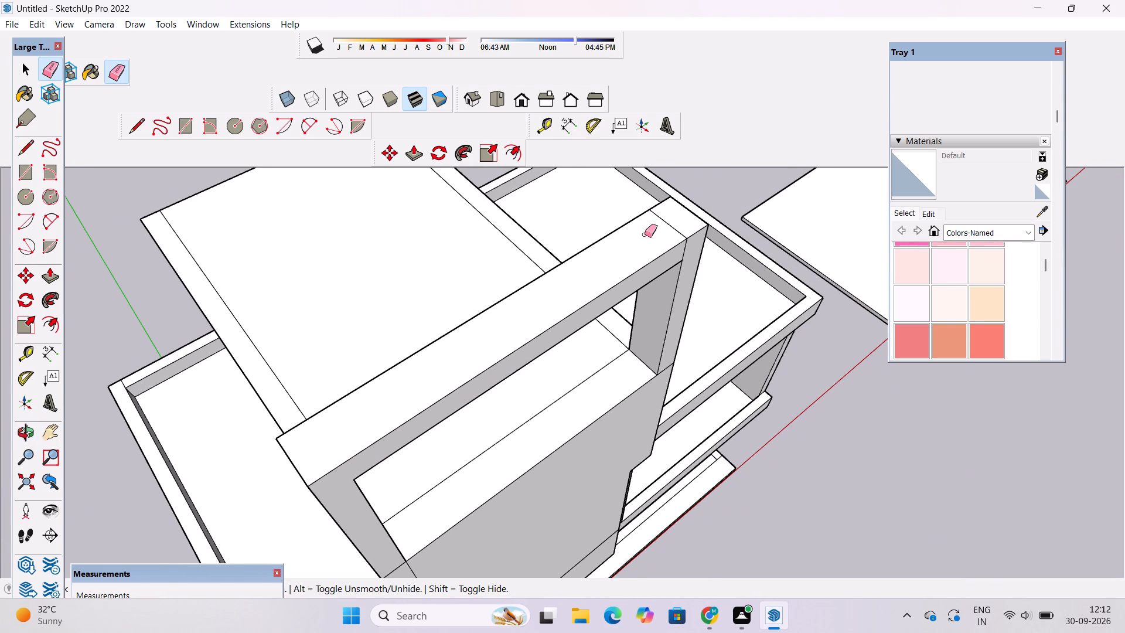
{"action": "left_click_drag", "start_coordinate": [645, 234], "coordinate": [643, 244]}
{"action": "left_click", "coordinate": [667, 259]}
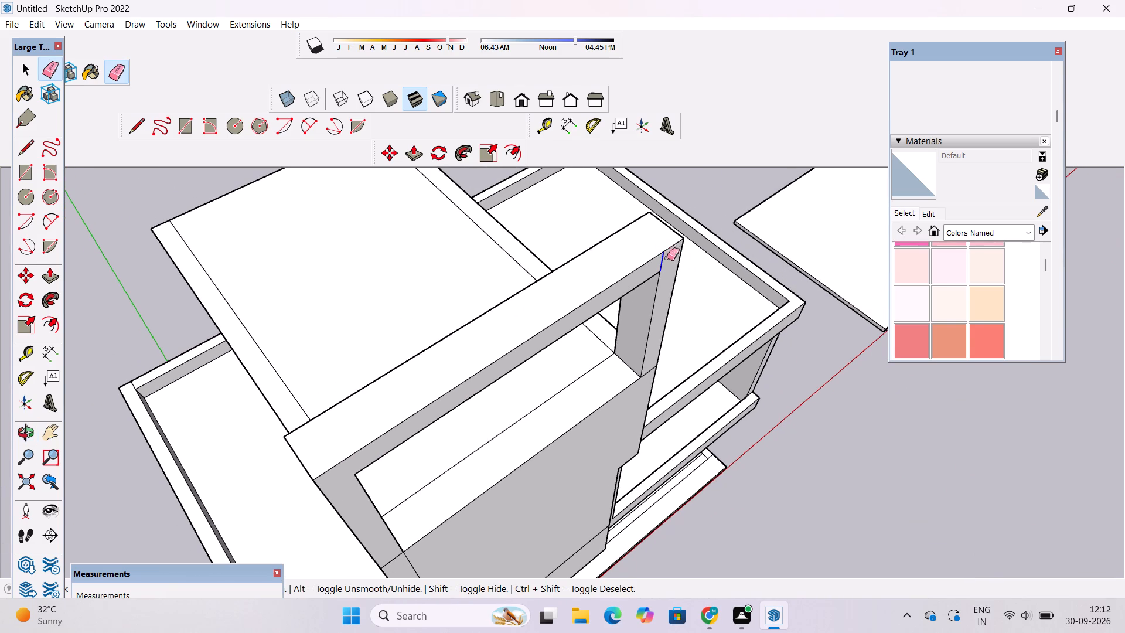
Push/Pull the rooftop frame's merged front face outward by 1'.
{"action": "key", "text": "o"}
{"action": "left_click_drag", "start_coordinate": [601, 373], "coordinate": [594, 288]}
{"action": "left_click_drag", "start_coordinate": [564, 300], "coordinate": [558, 314], "text": "shift"}
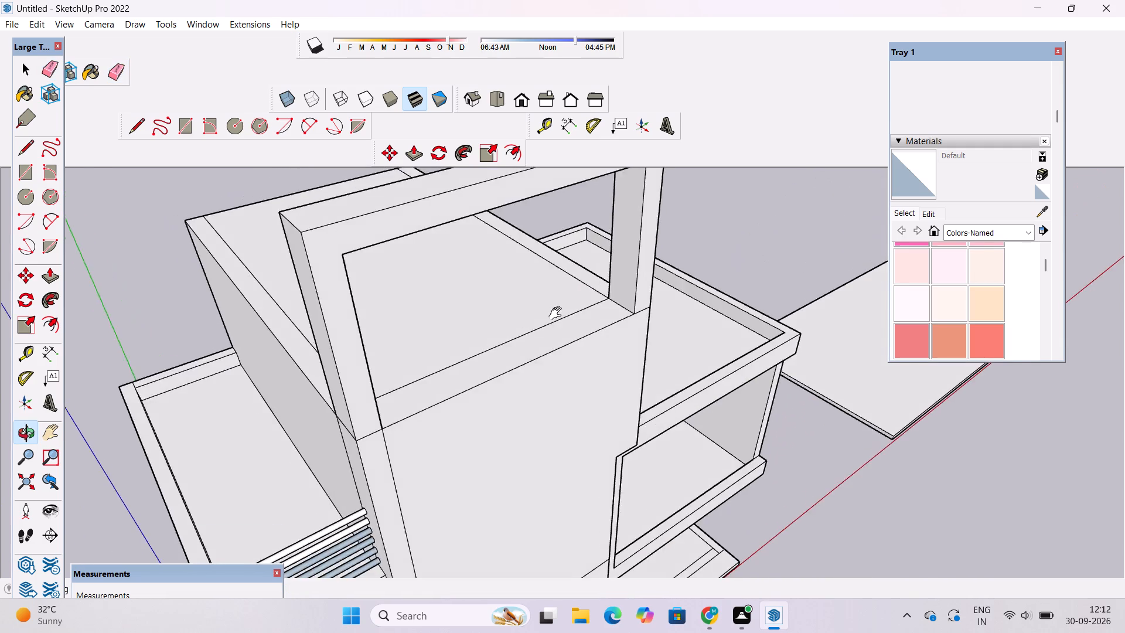
{"action": "left_click_drag", "start_coordinate": [558, 314], "coordinate": [548, 382], "text": "shift"}
{"action": "left_click_drag", "start_coordinate": [400, 413], "coordinate": [426, 411]}
{"action": "key", "text": "p"}
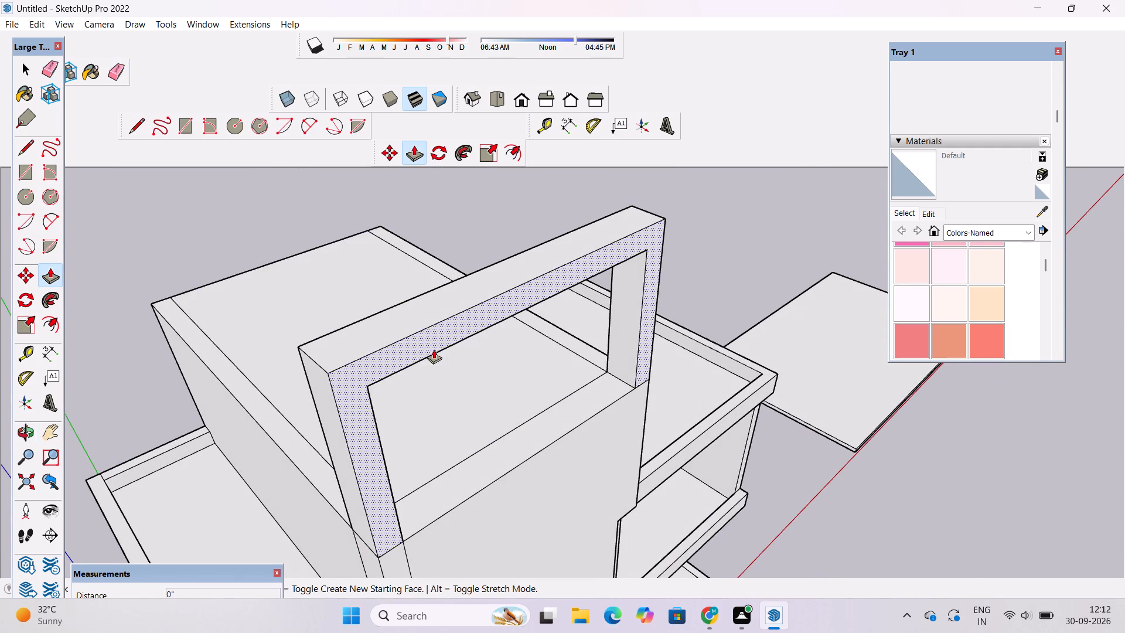
{"action": "left_click", "coordinate": [434, 348]}
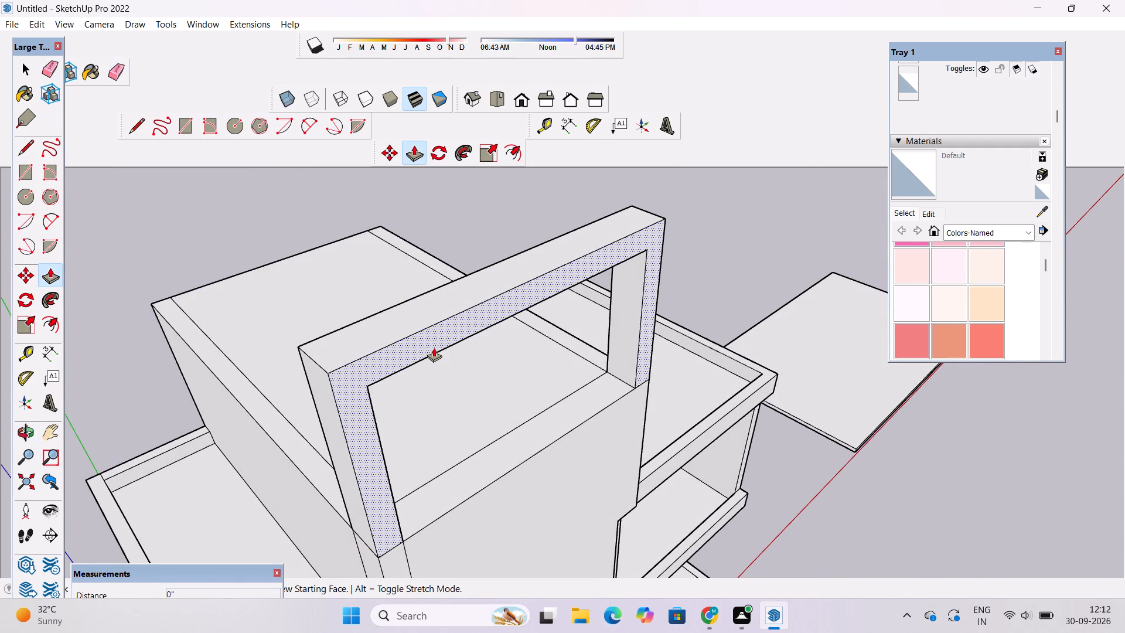
{"action": "scroll", "coordinate": [435, 346], "scroll_direction": "down", "scroll_amount": 9}
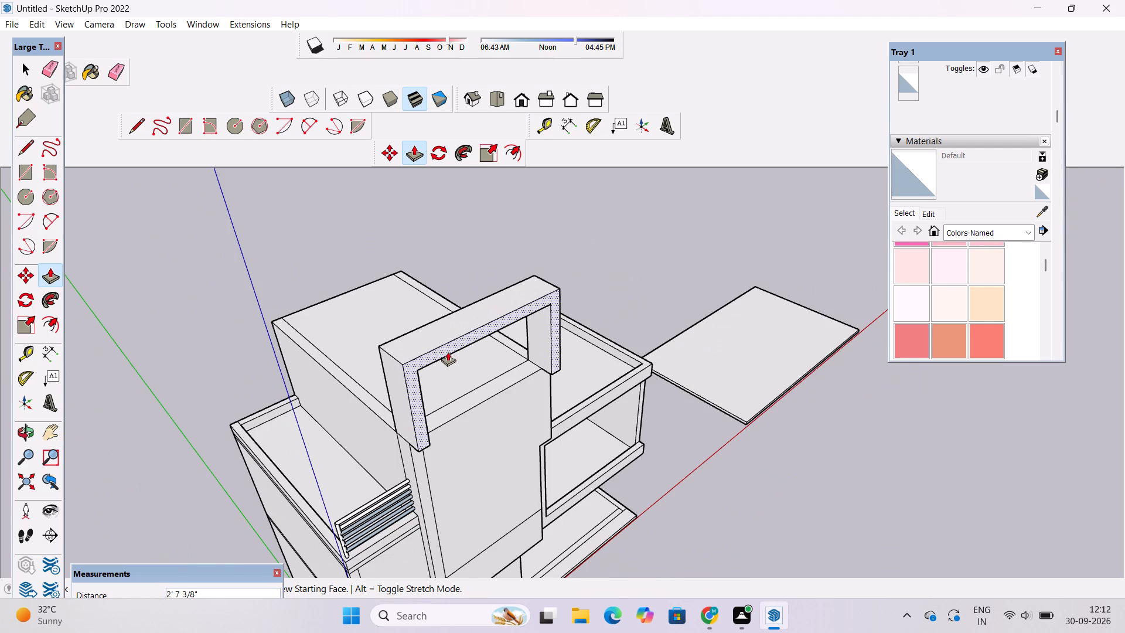
{"action": "scroll", "coordinate": [448, 352], "scroll_direction": "up", "scroll_amount": 5}
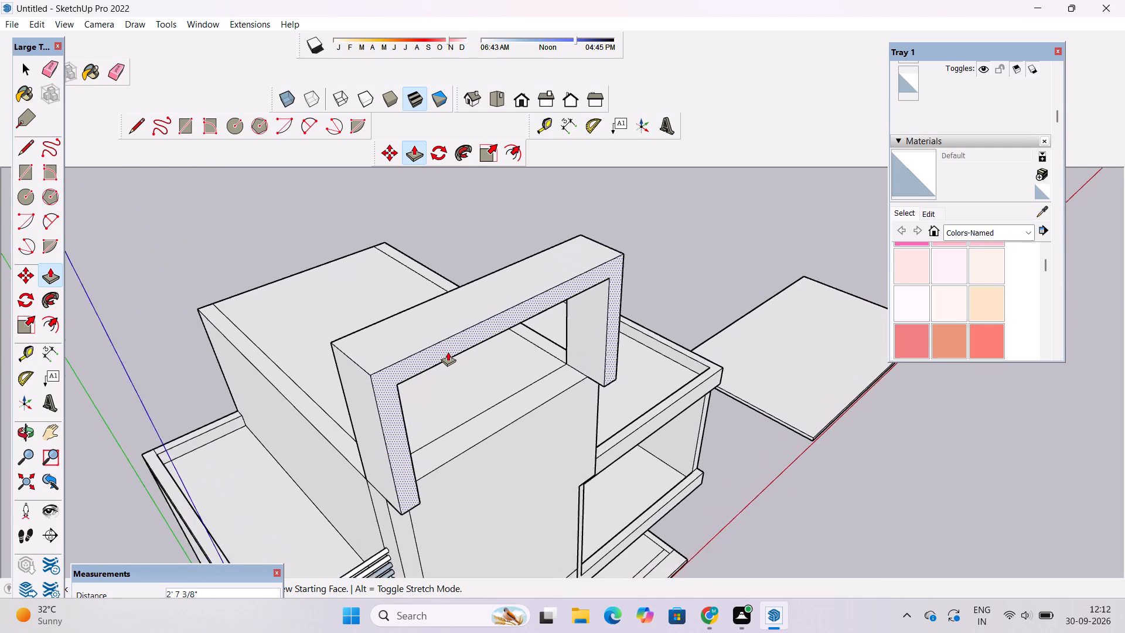
{"action": "scroll", "coordinate": [448, 352], "scroll_direction": "up", "scroll_amount": 2}
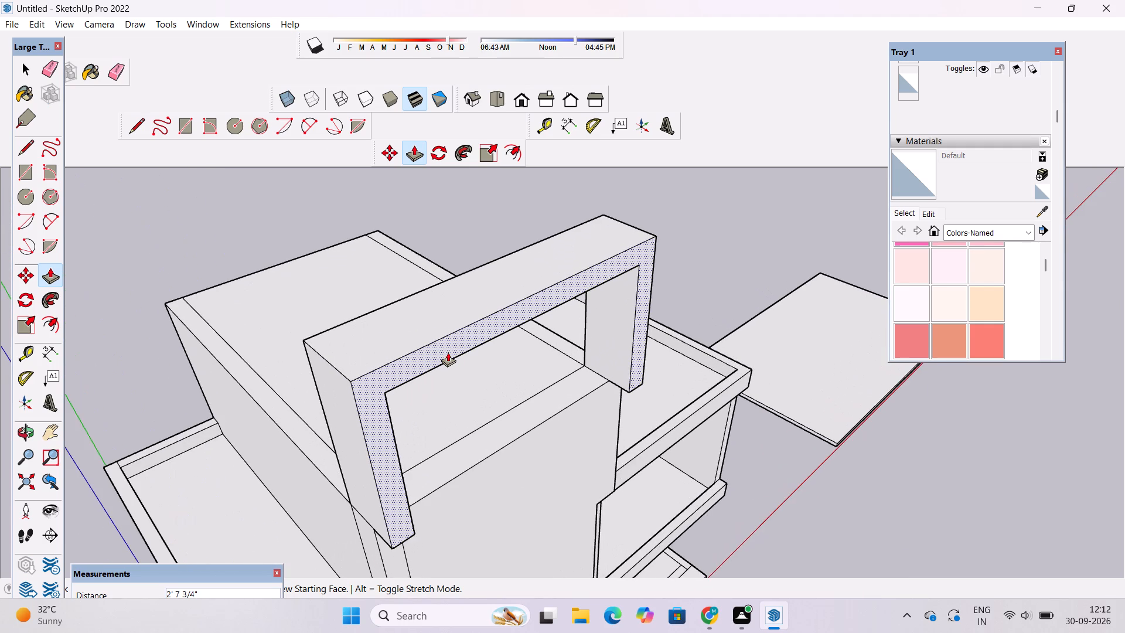
{"action": "type", "text": "1'"}
{"action": "key", "text": "Return"}
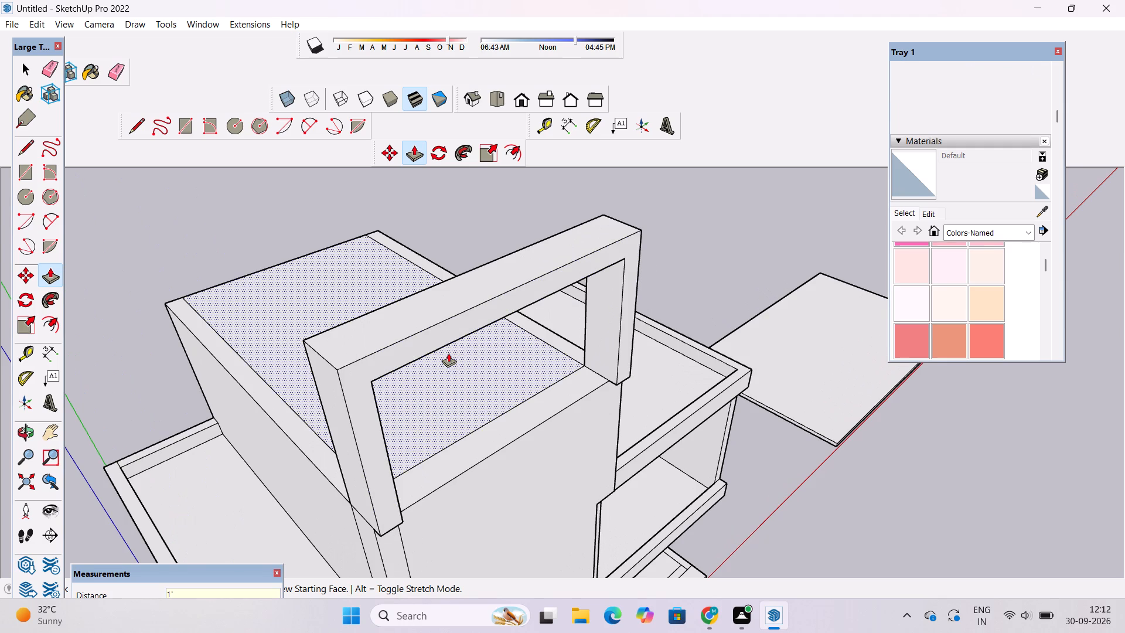
Push/Pull the L-shaped border around the tower's front panel outward 1', flush with the rooftop frame's front face.
{"action": "scroll", "coordinate": [397, 291], "scroll_direction": "down", "scroll_amount": 10}
{"action": "scroll", "coordinate": [416, 457], "scroll_direction": "up", "scroll_amount": 3}
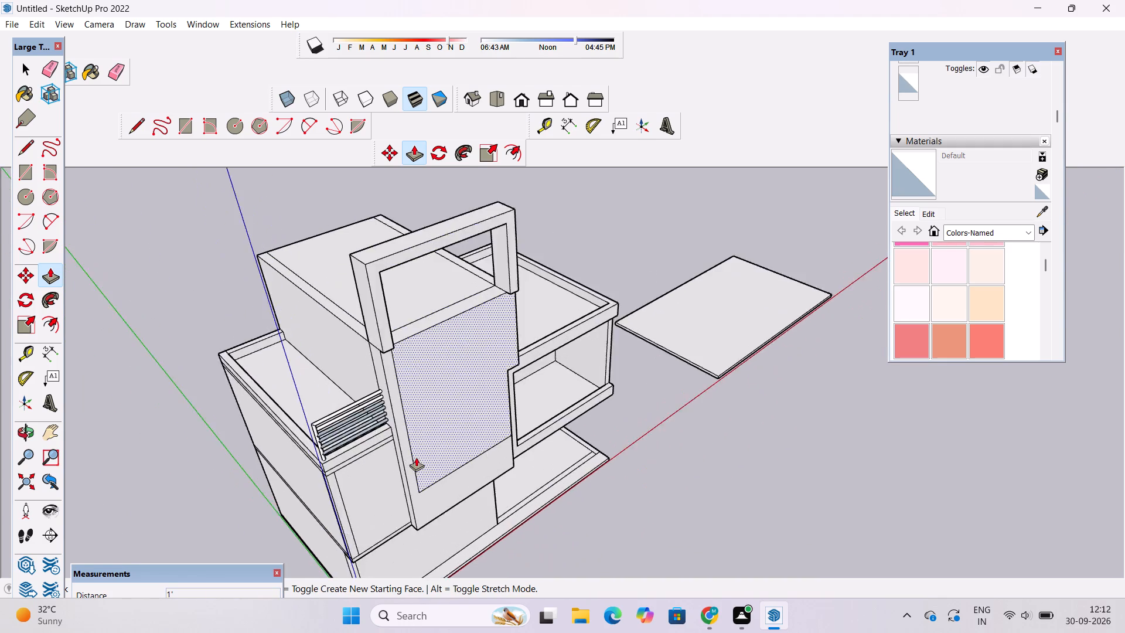
{"action": "scroll", "coordinate": [416, 457], "scroll_direction": "up", "scroll_amount": 2}
{"action": "left_click", "coordinate": [400, 422]}
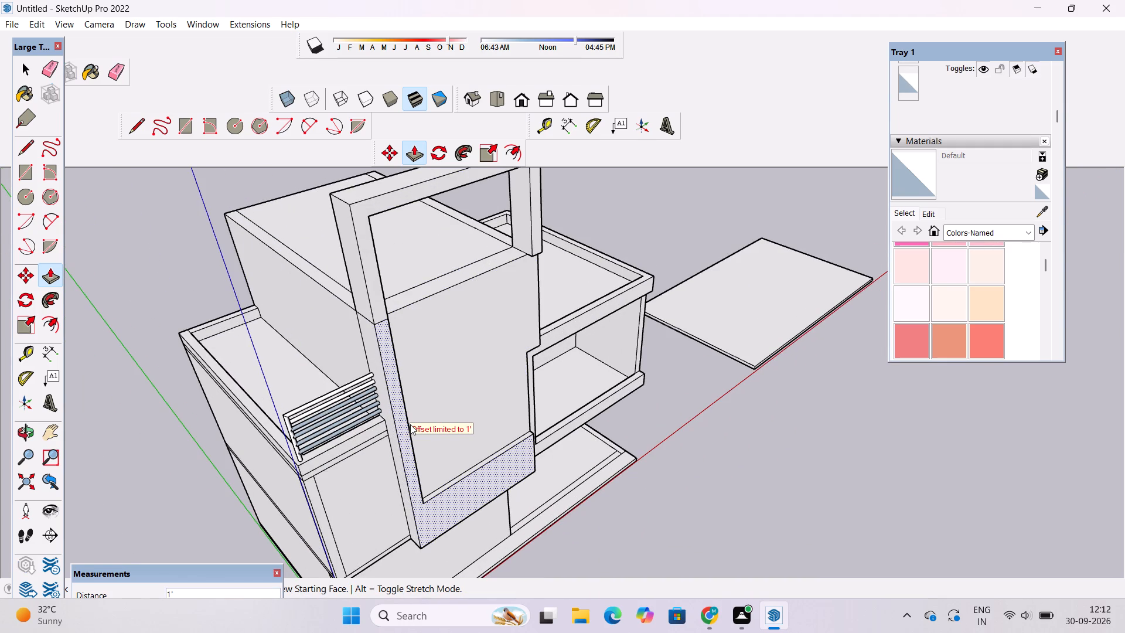
{"action": "left_click", "coordinate": [410, 424]}
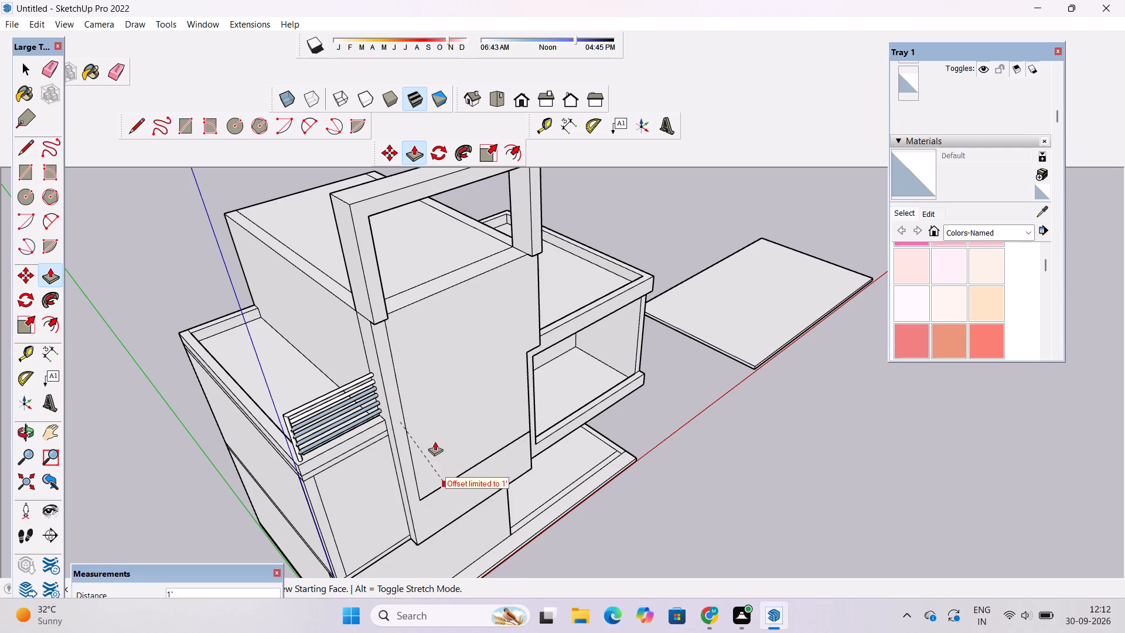
{"action": "left_click", "coordinate": [376, 281]}
Examine the projecting border and rooftop frame on the tower's front from several angles and distances.
{"action": "key", "text": "o"}
{"action": "scroll", "coordinate": [398, 409], "scroll_direction": "down", "scroll_amount": 6}
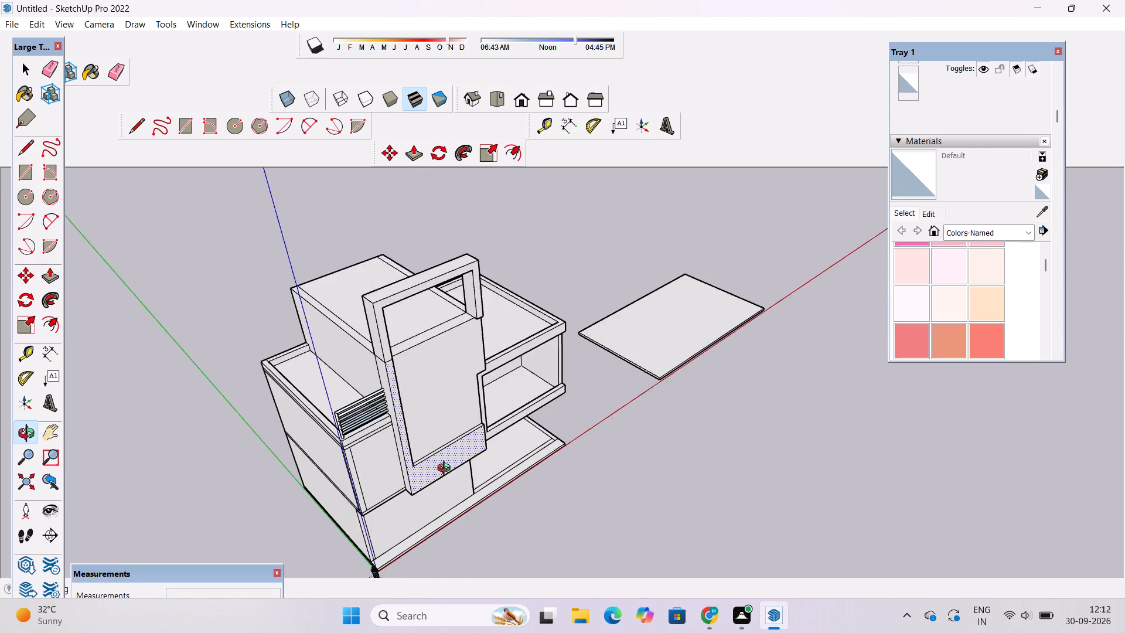
{"action": "left_click_drag", "start_coordinate": [448, 470], "coordinate": [394, 427]}
{"action": "scroll", "coordinate": [385, 423], "scroll_direction": "down", "scroll_amount": 3}
{"action": "left_click_drag", "start_coordinate": [434, 456], "coordinate": [427, 462]}
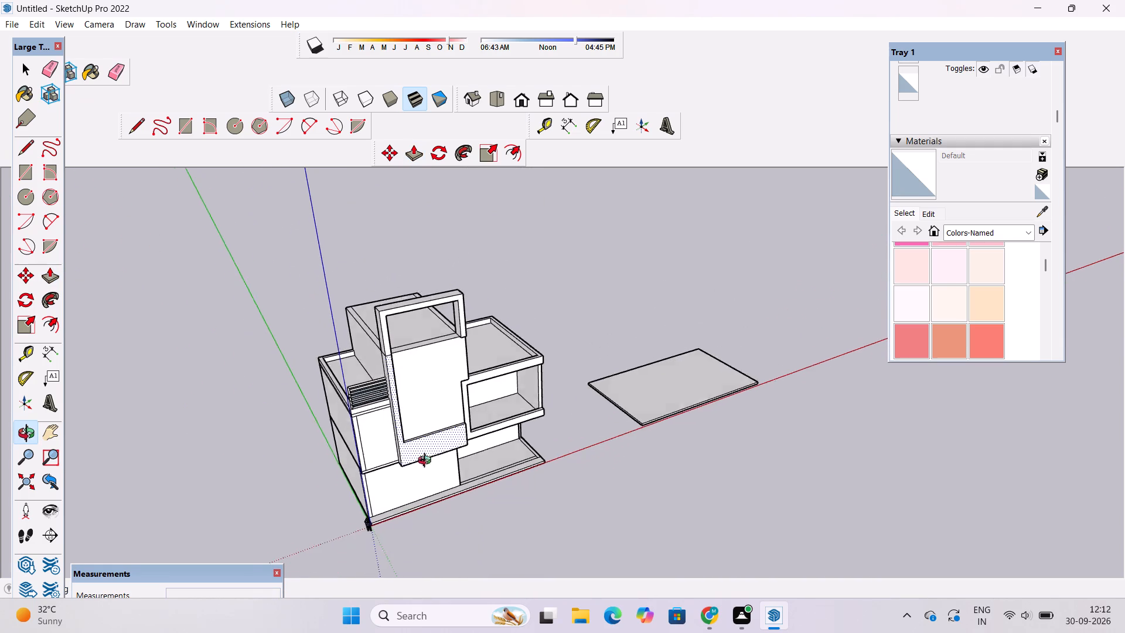
{"action": "left_click_drag", "start_coordinate": [427, 462], "coordinate": [362, 478]}
{"action": "scroll", "coordinate": [387, 418], "scroll_direction": "up", "scroll_amount": 3}
{"action": "left_click_drag", "start_coordinate": [391, 427], "coordinate": [394, 379]}
{"action": "left_click_drag", "start_coordinate": [394, 379], "coordinate": [414, 545], "text": "shift"}
{"action": "scroll", "coordinate": [428, 531], "scroll_direction": "up", "scroll_amount": 3}
{"action": "left_click_drag", "start_coordinate": [427, 508], "coordinate": [414, 462]}
{"action": "left_click_drag", "start_coordinate": [421, 520], "coordinate": [398, 399], "text": "shift"}
{"action": "left_click_drag", "start_coordinate": [394, 400], "coordinate": [420, 416], "text": "shift"}
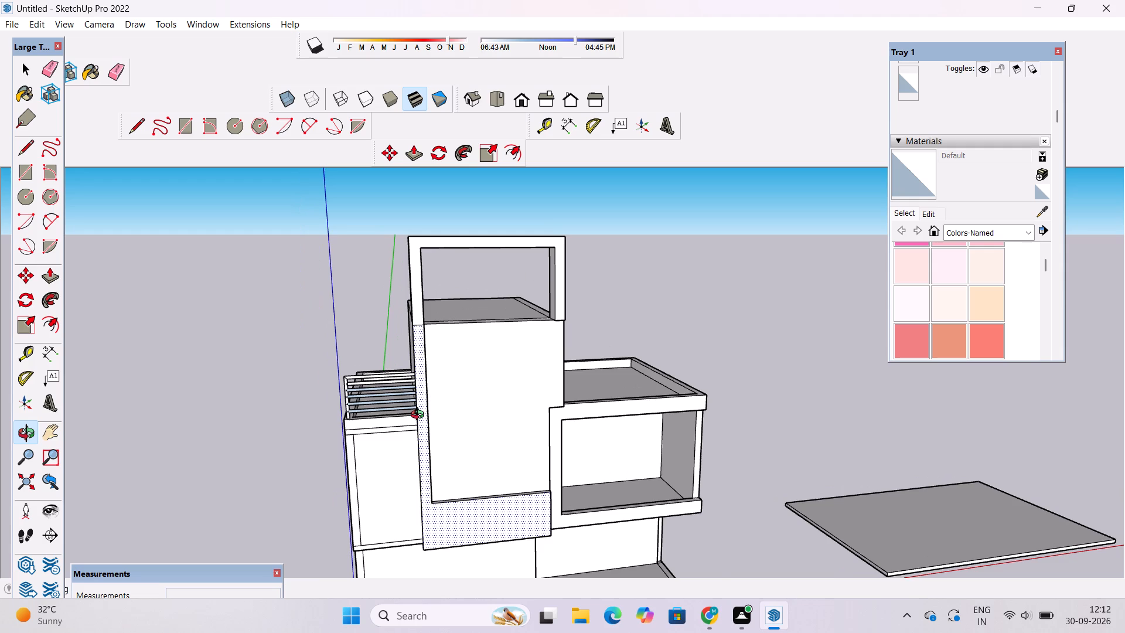
{"action": "scroll", "coordinate": [420, 416], "scroll_direction": "down", "scroll_amount": 4}
{"action": "left_click_drag", "start_coordinate": [422, 438], "coordinate": [422, 465], "text": "shift"}
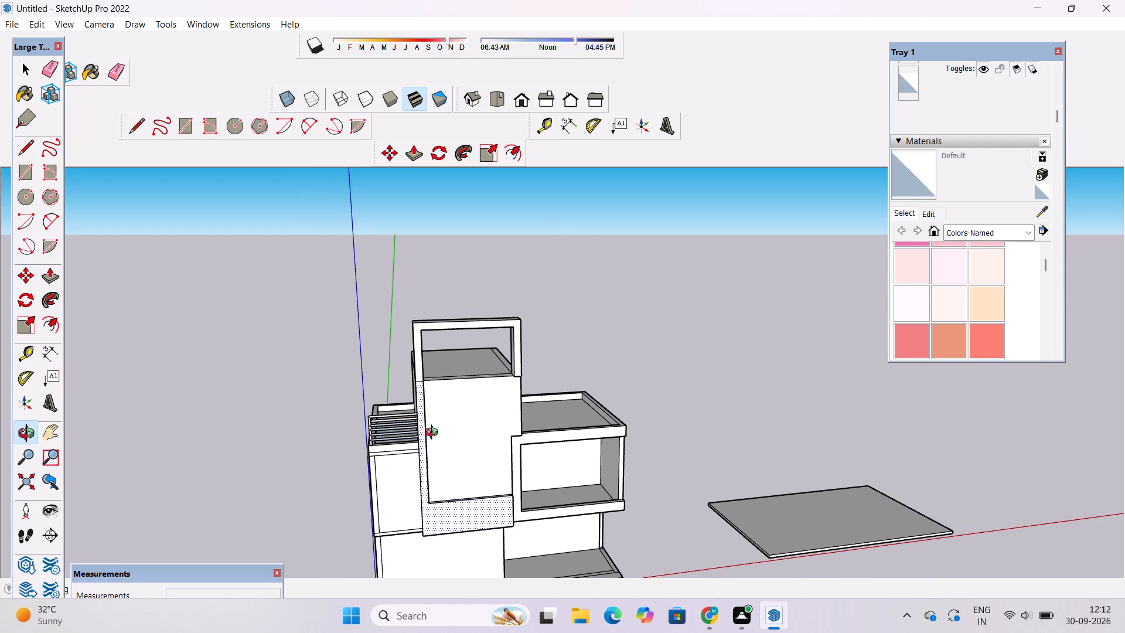
{"action": "scroll", "coordinate": [434, 434], "scroll_direction": "up", "scroll_amount": 1}
{"action": "left_click_drag", "start_coordinate": [434, 434], "coordinate": [417, 464], "text": "shift"}
{"action": "scroll", "coordinate": [417, 464], "scroll_direction": "down", "scroll_amount": 3}
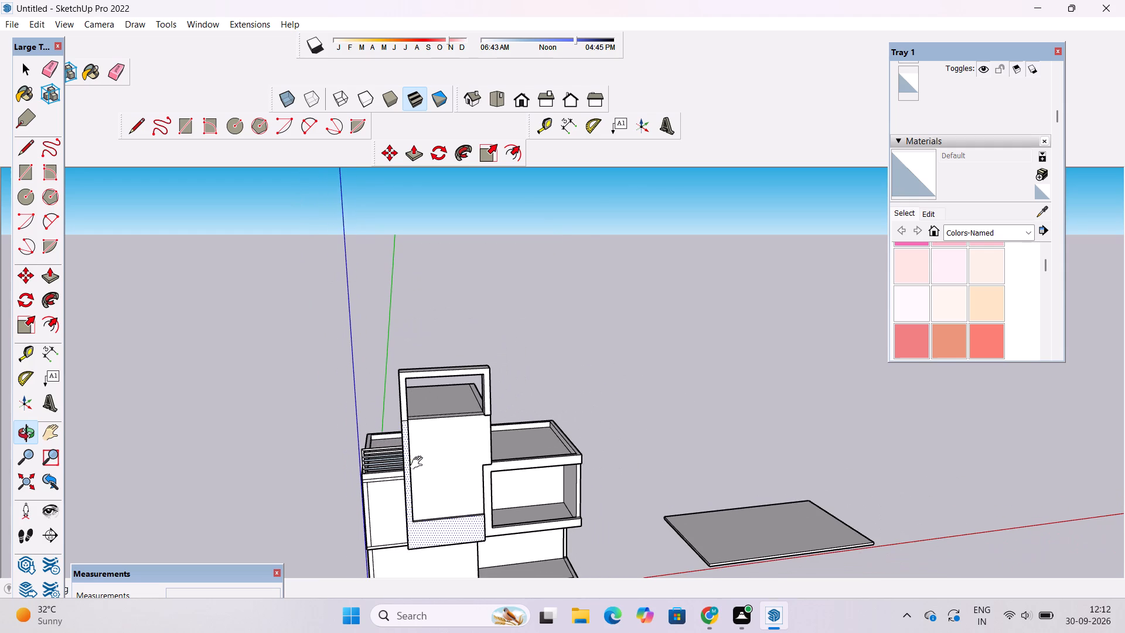
{"action": "left_click", "coordinate": [419, 463], "text": "shift"}
{"action": "scroll", "coordinate": [417, 463], "scroll_direction": "down", "scroll_amount": 2}
{"action": "left_click_drag", "start_coordinate": [426, 486], "coordinate": [425, 472]}
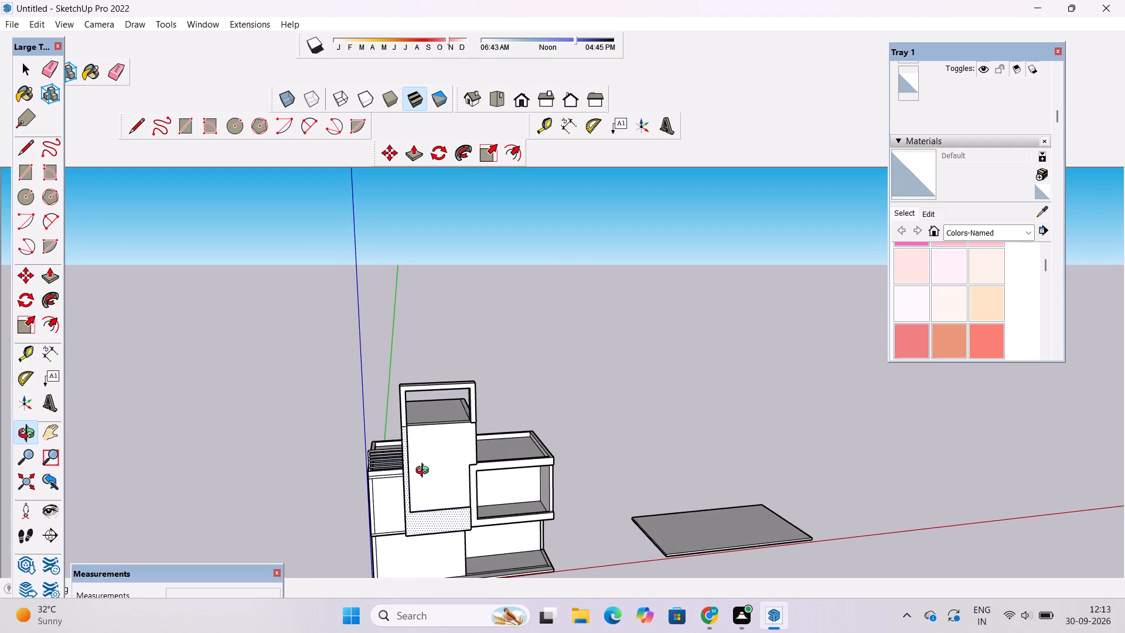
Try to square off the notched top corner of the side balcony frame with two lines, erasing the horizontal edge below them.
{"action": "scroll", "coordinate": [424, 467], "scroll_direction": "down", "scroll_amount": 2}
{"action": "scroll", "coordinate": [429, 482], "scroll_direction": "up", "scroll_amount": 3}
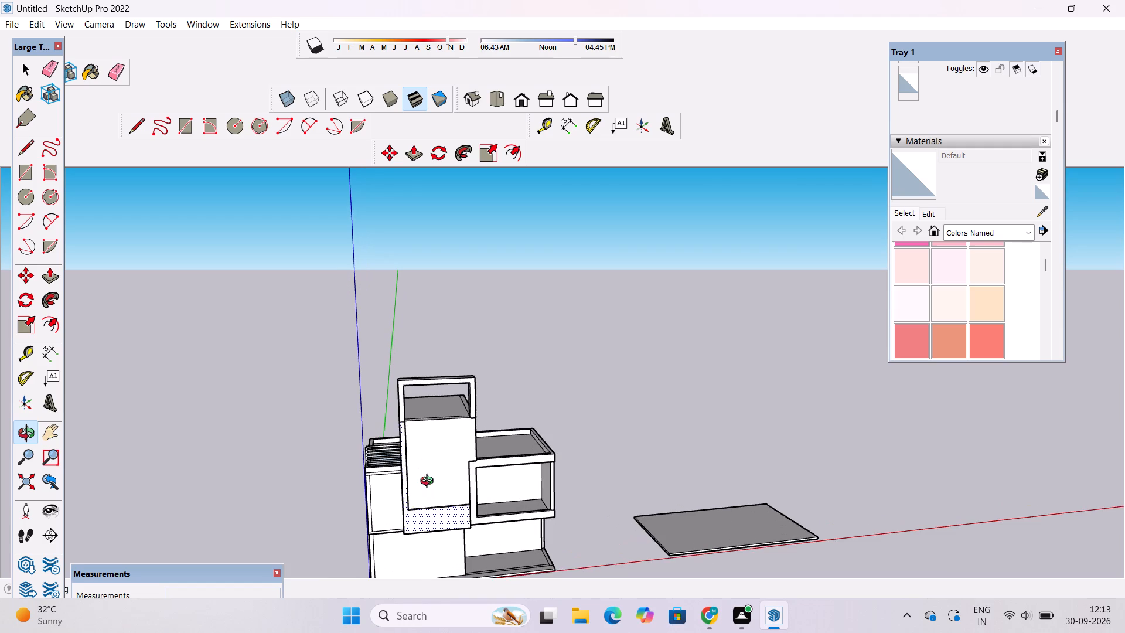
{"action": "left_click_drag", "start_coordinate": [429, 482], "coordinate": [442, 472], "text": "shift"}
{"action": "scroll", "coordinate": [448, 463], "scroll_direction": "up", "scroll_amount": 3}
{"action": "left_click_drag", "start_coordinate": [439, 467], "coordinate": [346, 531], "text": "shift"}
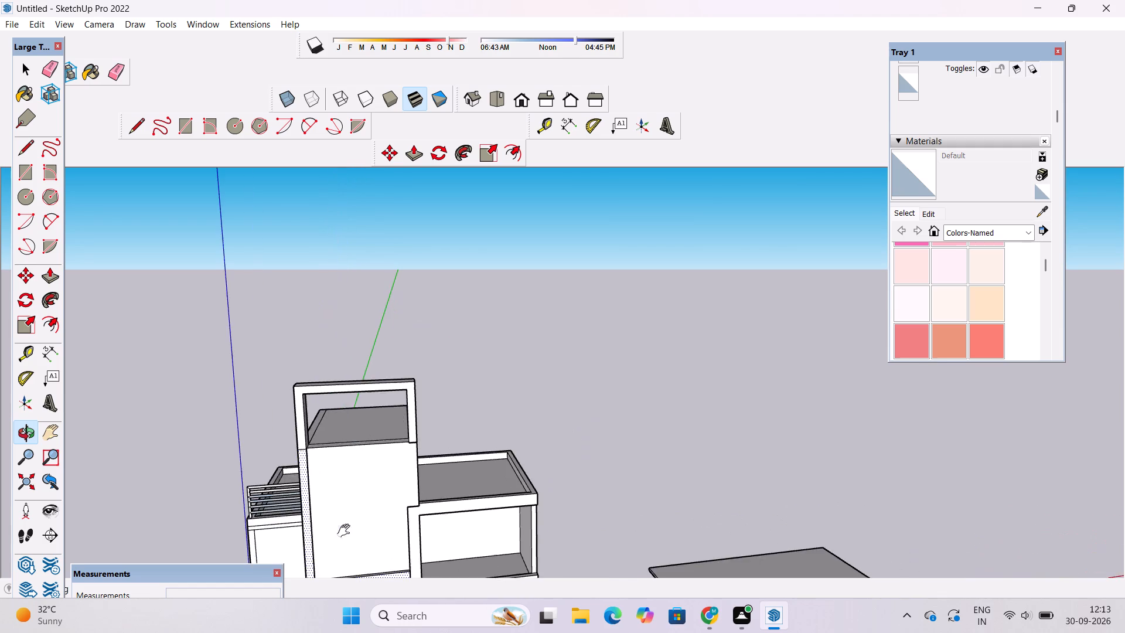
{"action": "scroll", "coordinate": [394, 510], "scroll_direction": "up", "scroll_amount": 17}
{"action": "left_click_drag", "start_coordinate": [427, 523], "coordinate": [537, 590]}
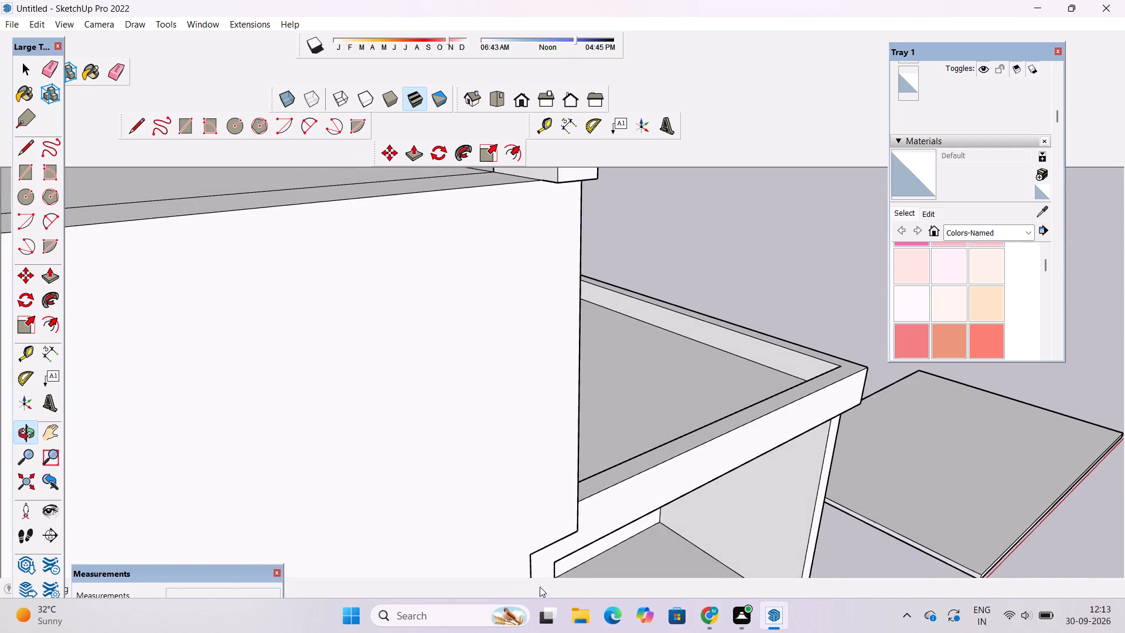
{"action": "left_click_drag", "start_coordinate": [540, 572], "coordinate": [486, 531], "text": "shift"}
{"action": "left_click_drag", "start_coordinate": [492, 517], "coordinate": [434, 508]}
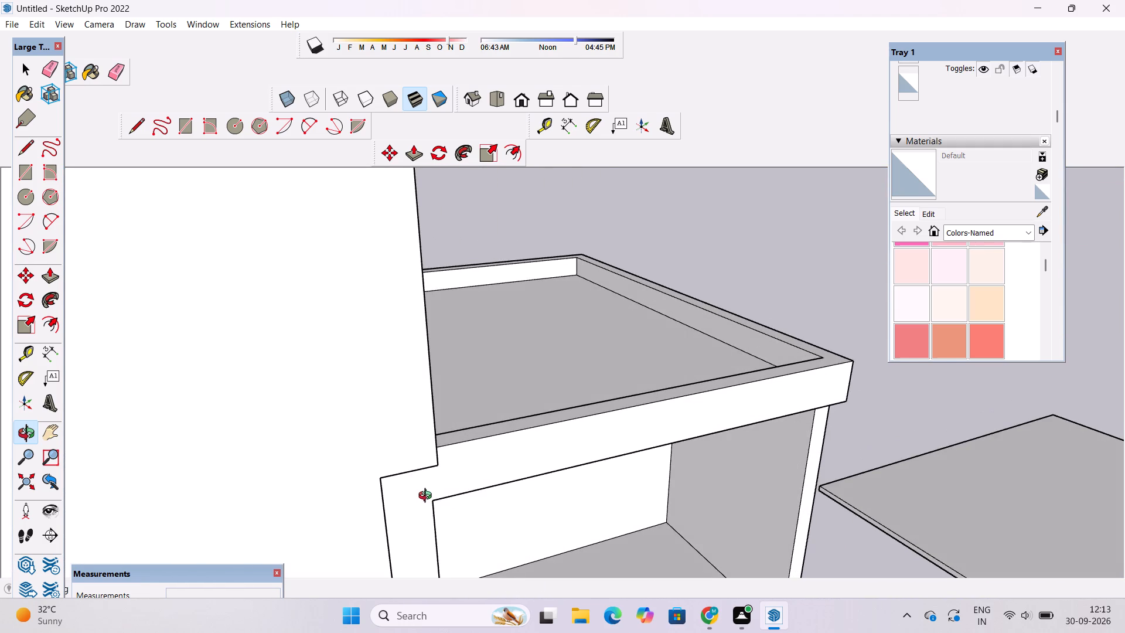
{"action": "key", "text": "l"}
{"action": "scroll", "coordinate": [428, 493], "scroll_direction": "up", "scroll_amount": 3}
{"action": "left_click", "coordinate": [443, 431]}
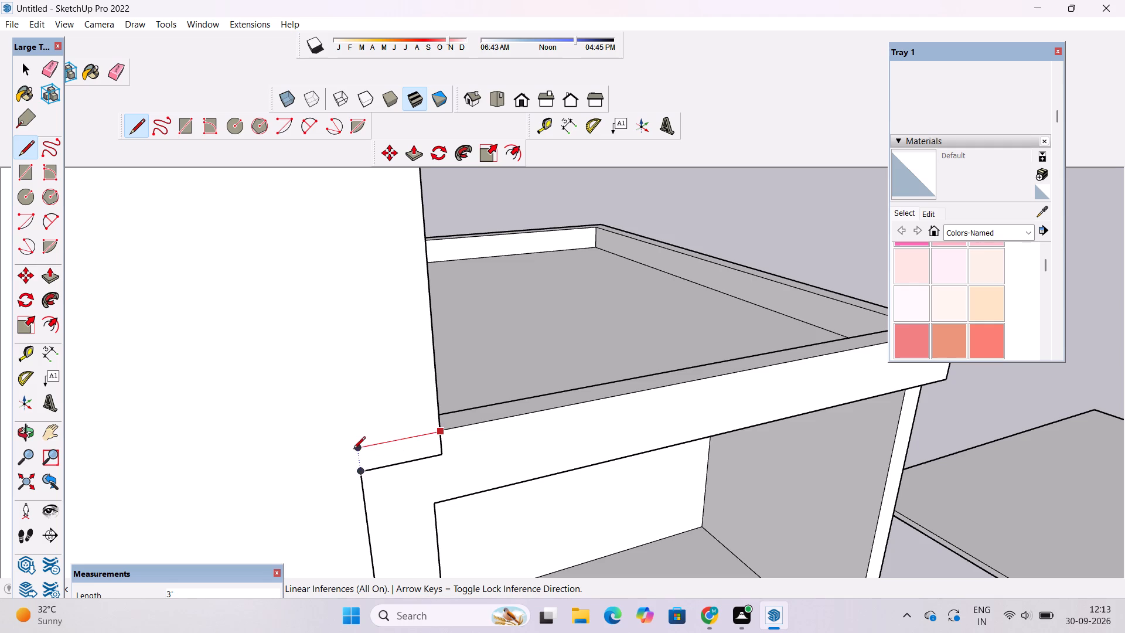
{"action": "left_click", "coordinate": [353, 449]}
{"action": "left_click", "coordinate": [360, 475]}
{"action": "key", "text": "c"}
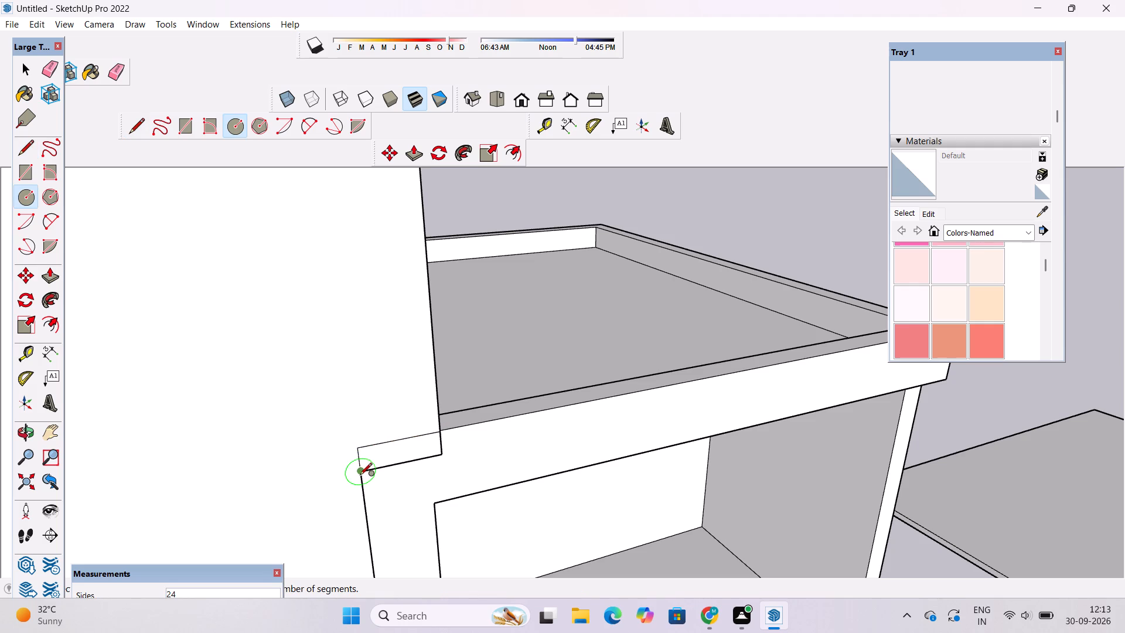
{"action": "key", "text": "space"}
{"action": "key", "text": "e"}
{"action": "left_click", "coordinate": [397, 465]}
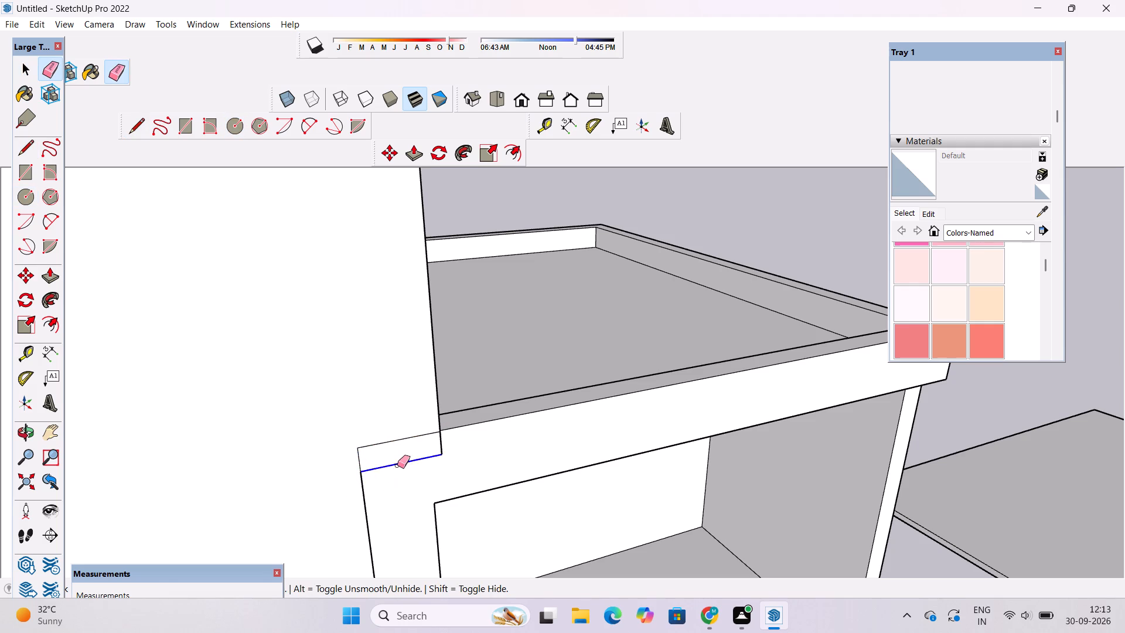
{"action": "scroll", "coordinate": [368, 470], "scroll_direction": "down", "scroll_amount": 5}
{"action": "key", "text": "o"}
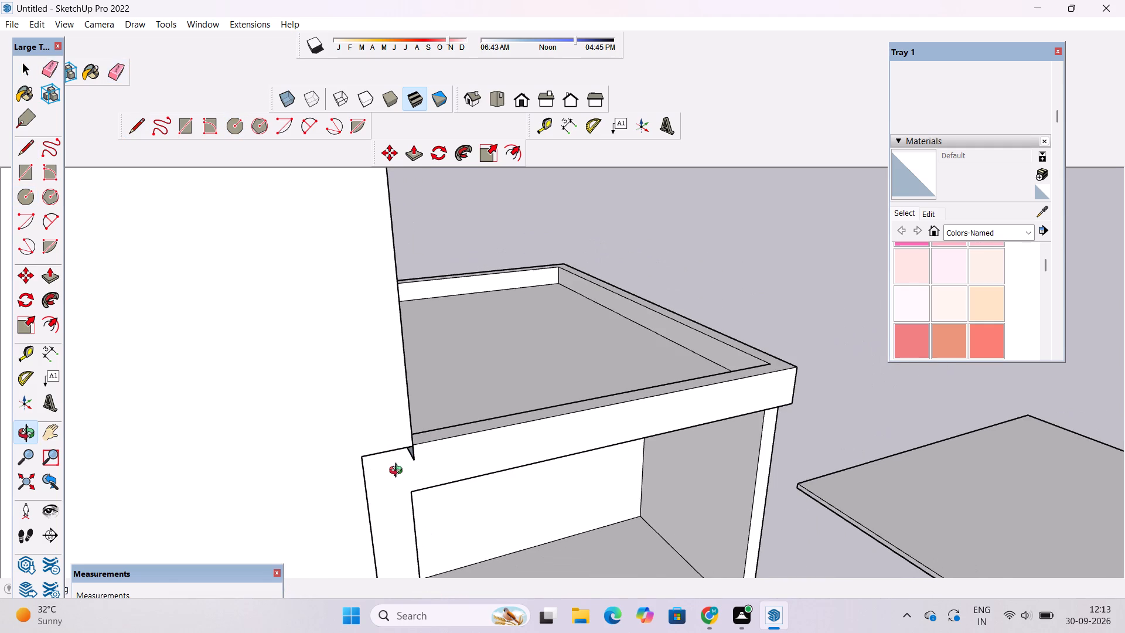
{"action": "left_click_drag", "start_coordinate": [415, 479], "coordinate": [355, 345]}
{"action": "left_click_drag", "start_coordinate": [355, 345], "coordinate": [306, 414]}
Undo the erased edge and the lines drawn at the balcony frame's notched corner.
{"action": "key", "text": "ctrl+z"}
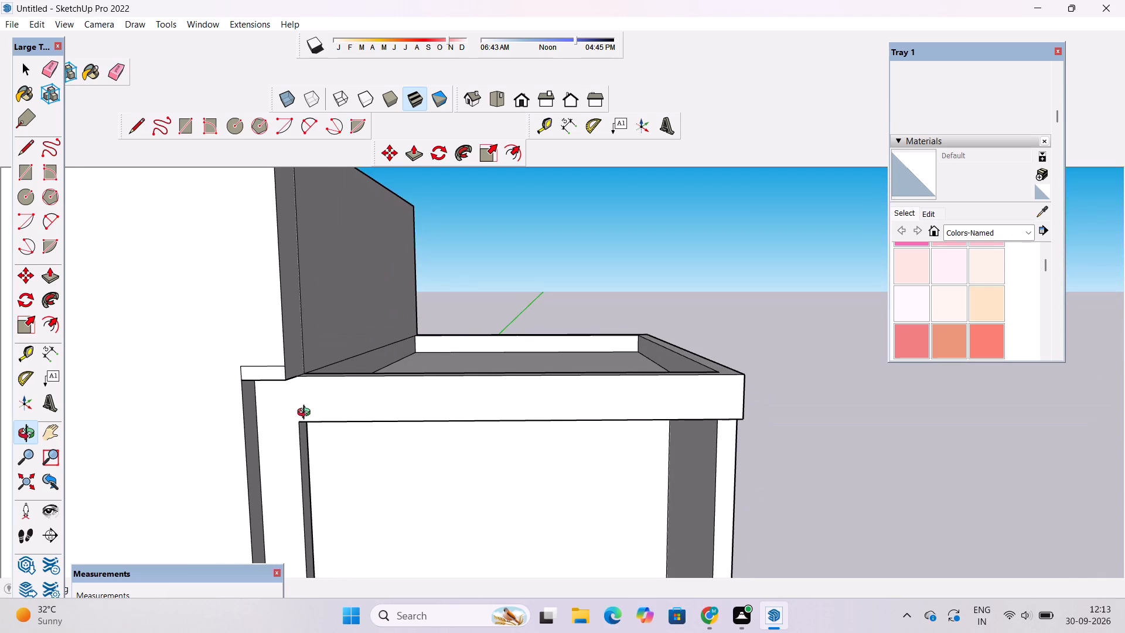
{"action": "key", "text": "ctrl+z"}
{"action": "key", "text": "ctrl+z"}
Push/Pull the side balcony frame's front face outward 2', flush with the tower's projecting border.
{"action": "scroll", "coordinate": [313, 392], "scroll_direction": "down", "scroll_amount": 4}
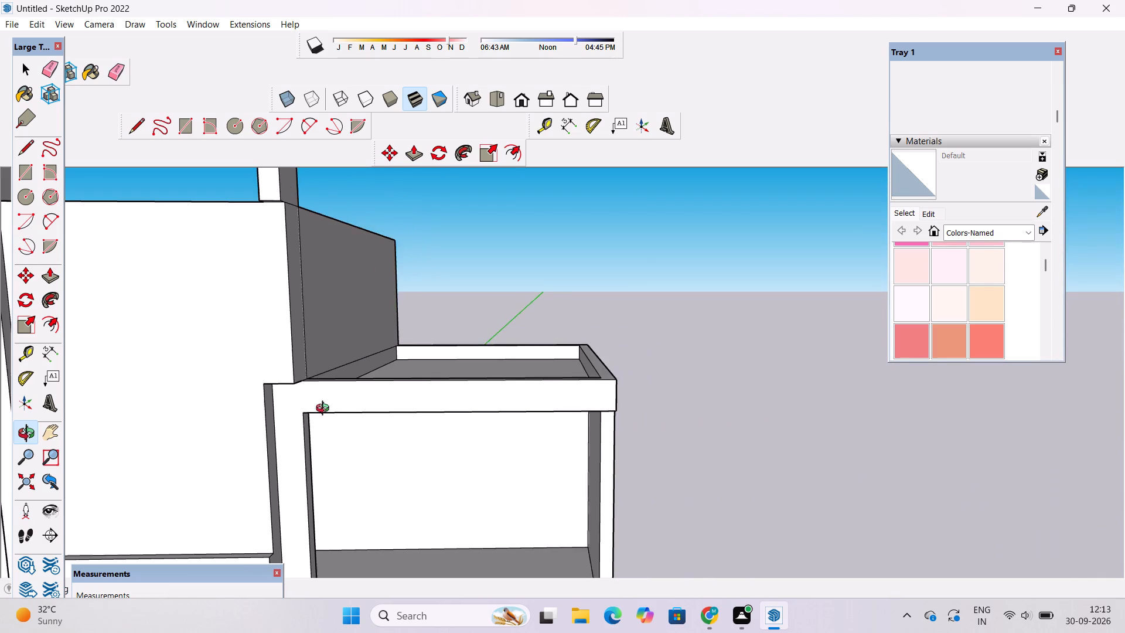
{"action": "left_click_drag", "start_coordinate": [356, 421], "coordinate": [289, 484]}
{"action": "scroll", "coordinate": [289, 484], "scroll_direction": "down", "scroll_amount": 3}
{"action": "left_click_drag", "start_coordinate": [275, 479], "coordinate": [367, 428]}
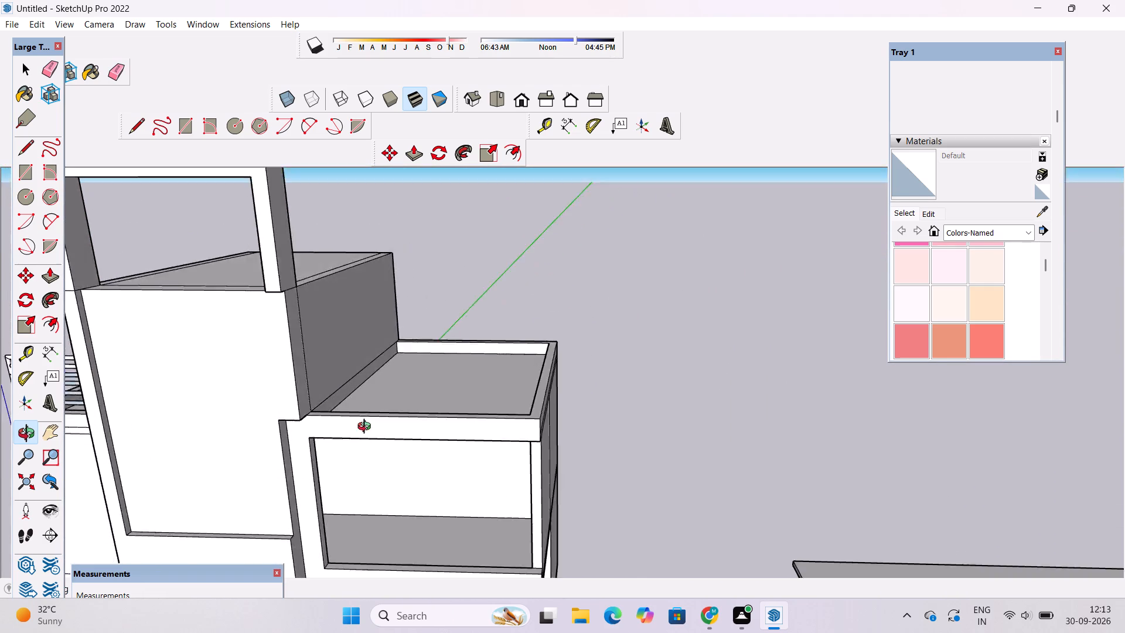
{"action": "left_click_drag", "start_coordinate": [367, 428], "coordinate": [367, 427]}
{"action": "left_click_drag", "start_coordinate": [333, 450], "coordinate": [428, 389], "text": "shift"}
{"action": "scroll", "coordinate": [406, 396], "scroll_direction": "down", "scroll_amount": 5}
{"action": "left_click_drag", "start_coordinate": [411, 492], "coordinate": [410, 464], "text": "shift"}
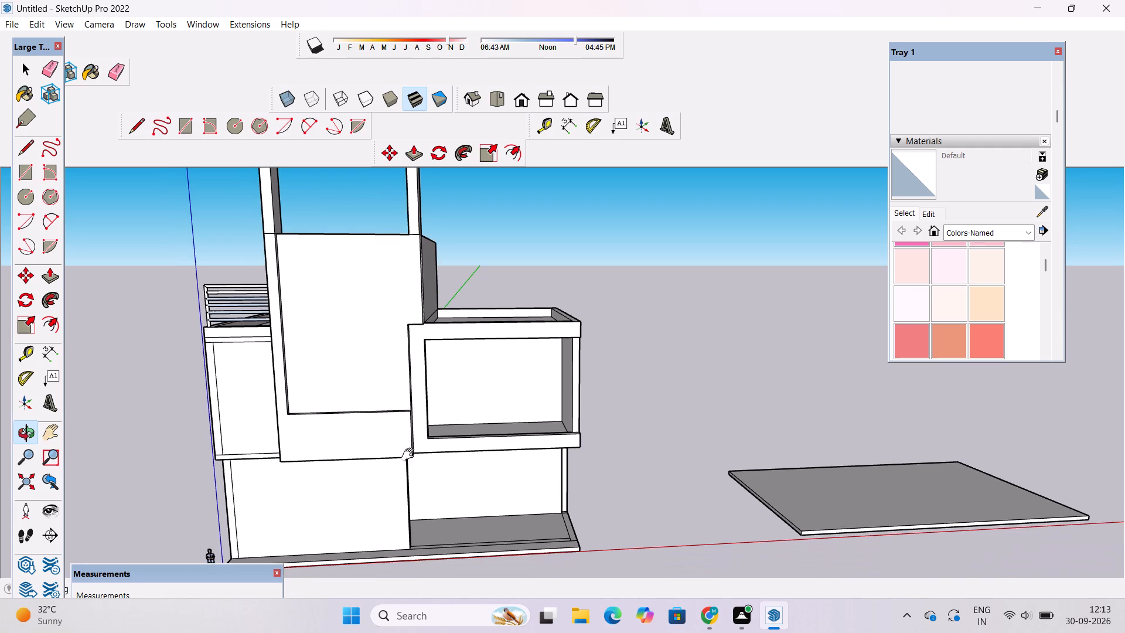
{"action": "scroll", "coordinate": [455, 420], "scroll_direction": "up", "scroll_amount": 3}
{"action": "left_click_drag", "start_coordinate": [486, 474], "coordinate": [492, 359]}
{"action": "left_click_drag", "start_coordinate": [481, 400], "coordinate": [469, 553]}
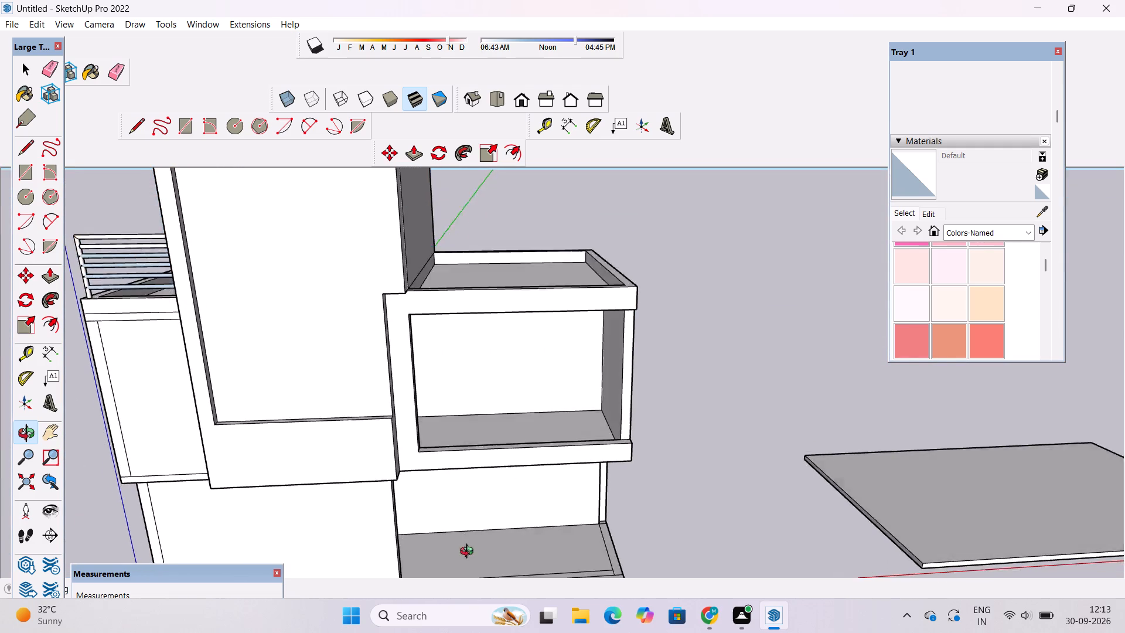
{"action": "left_click_drag", "start_coordinate": [469, 553], "coordinate": [467, 563]}
{"action": "scroll", "coordinate": [424, 454], "scroll_direction": "down", "scroll_amount": 4}
{"action": "left_click_drag", "start_coordinate": [468, 550], "coordinate": [537, 616]}
{"action": "scroll", "coordinate": [434, 486], "scroll_direction": "up", "scroll_amount": 3}
{"action": "left_click_drag", "start_coordinate": [434, 486], "coordinate": [434, 464], "text": "shift"}
{"action": "scroll", "coordinate": [429, 451], "scroll_direction": "up", "scroll_amount": 2}
{"action": "left_click", "coordinate": [421, 452], "text": "shift"}
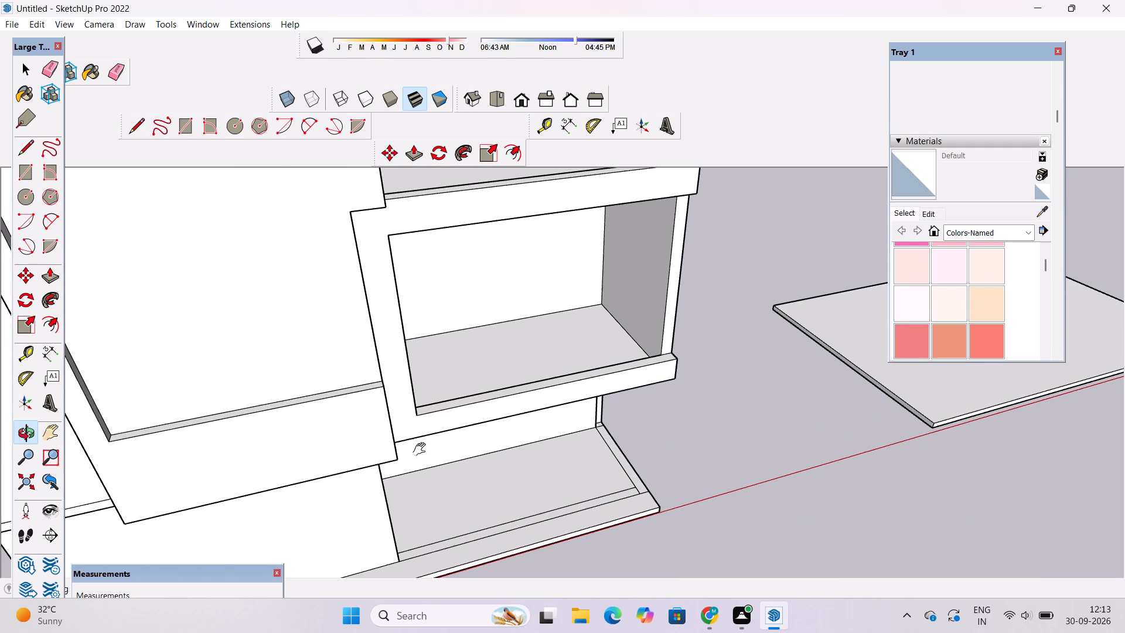
{"action": "key", "text": "space"}
{"action": "scroll", "coordinate": [404, 417], "scroll_direction": "up", "scroll_amount": 4}
{"action": "left_click", "coordinate": [404, 417]}
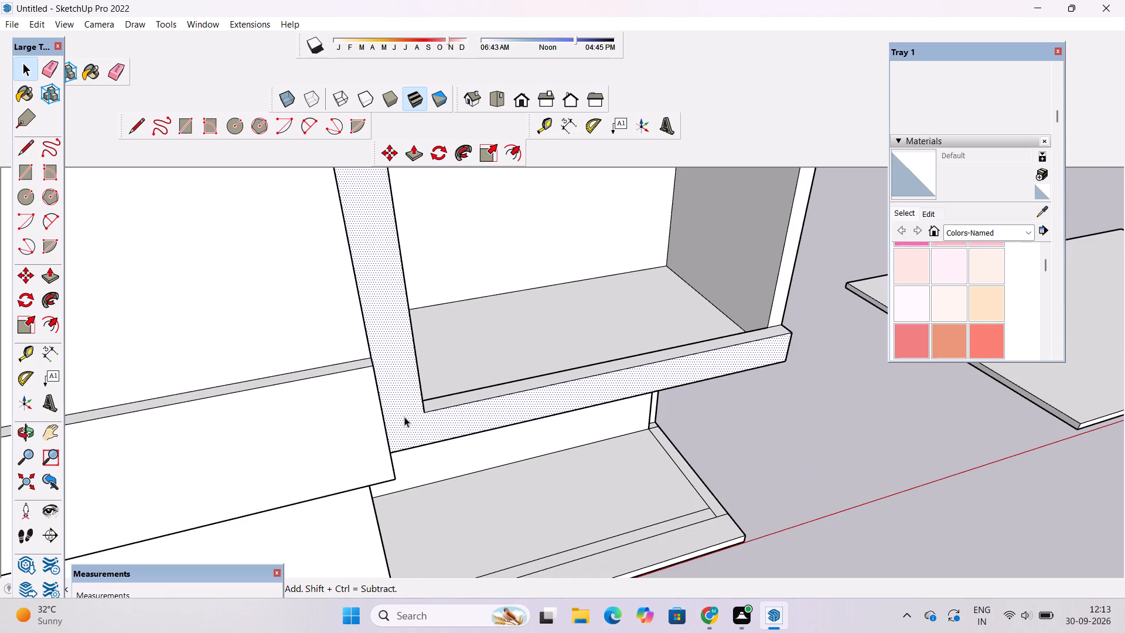
{"action": "key", "text": "p"}
{"action": "left_click", "coordinate": [404, 417]}
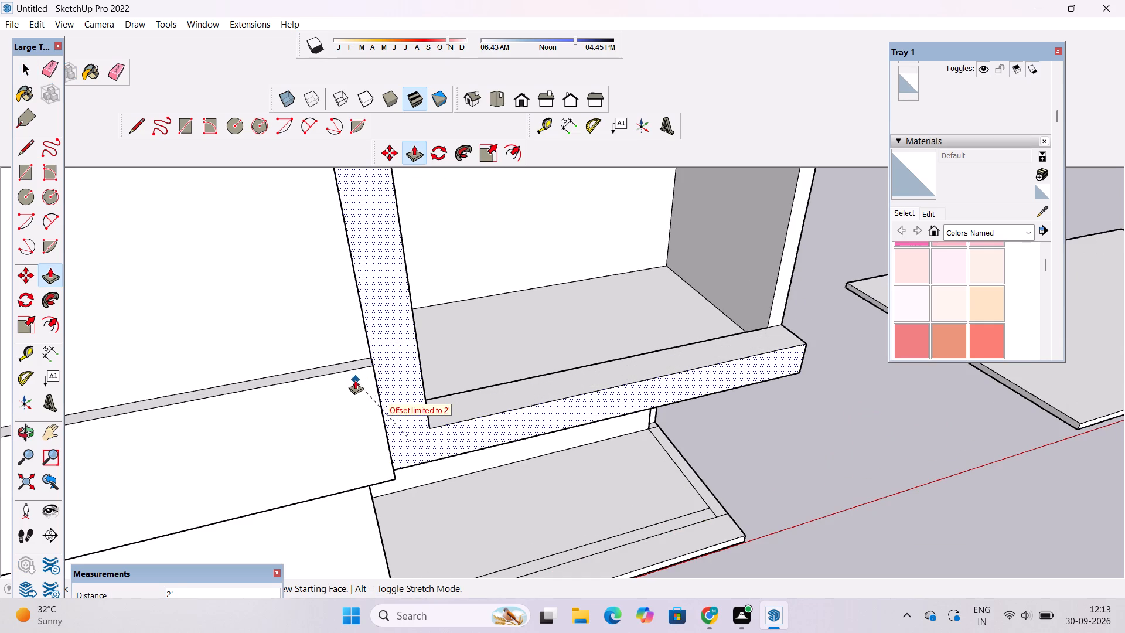
{"action": "left_click", "coordinate": [325, 405]}
Examine the extended balcony frame against the tower's border and rooftop frame from several angles.
{"action": "key", "text": "o"}
{"action": "scroll", "coordinate": [329, 437], "scroll_direction": "down", "scroll_amount": 5}
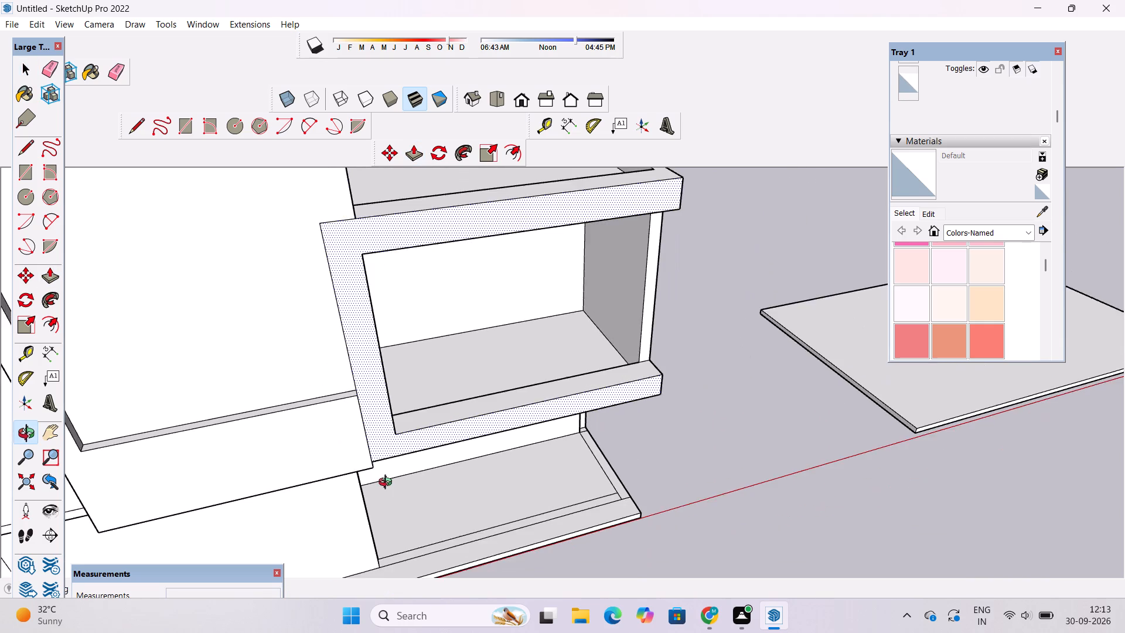
{"action": "left_click_drag", "start_coordinate": [388, 472], "coordinate": [388, 418]}
{"action": "scroll", "coordinate": [388, 418], "scroll_direction": "down", "scroll_amount": 6}
{"action": "left_click_drag", "start_coordinate": [519, 407], "coordinate": [343, 441]}
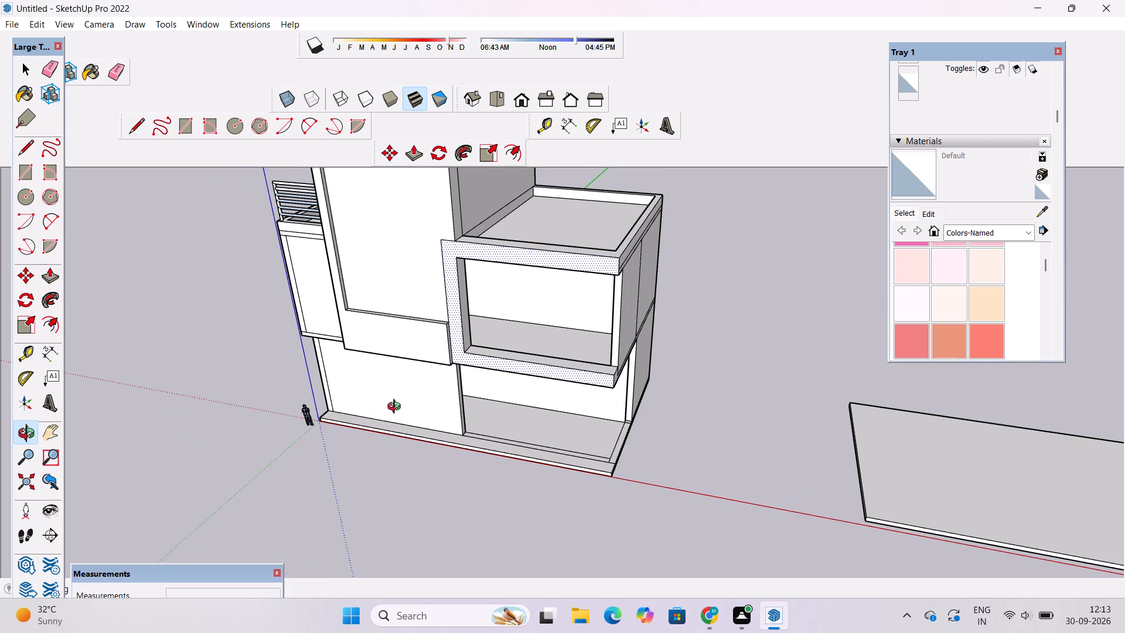
{"action": "scroll", "coordinate": [397, 408], "scroll_direction": "down", "scroll_amount": 5}
{"action": "scroll", "coordinate": [390, 407], "scroll_direction": "up", "scroll_amount": 1}
{"action": "left_click_drag", "start_coordinate": [385, 410], "coordinate": [426, 461]}
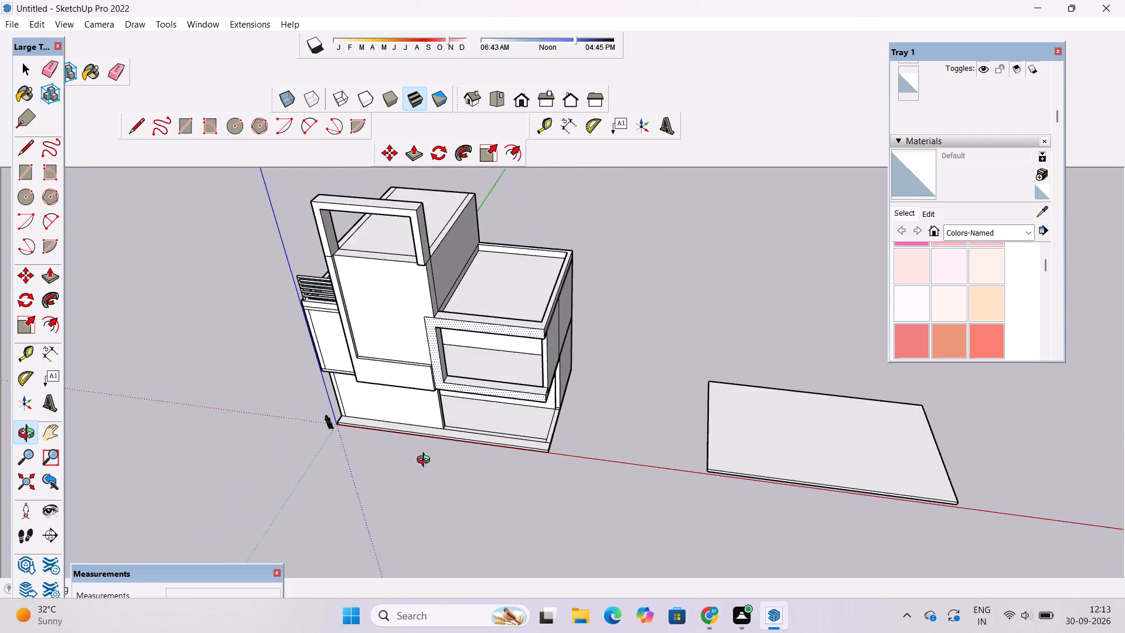
{"action": "left_click_drag", "start_coordinate": [426, 461], "coordinate": [550, 535]}
{"action": "scroll", "coordinate": [503, 488], "scroll_direction": "up", "scroll_amount": 2}
{"action": "left_click_drag", "start_coordinate": [483, 461], "coordinate": [438, 384]}
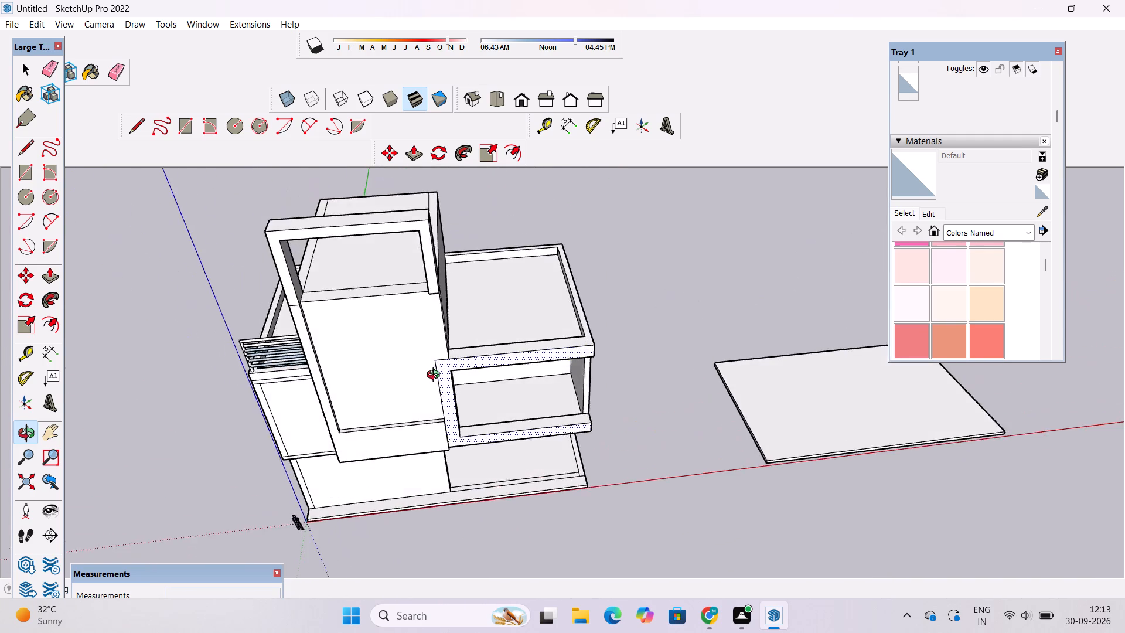
{"action": "scroll", "coordinate": [436, 376], "scroll_direction": "down", "scroll_amount": 3}
{"action": "left_click_drag", "start_coordinate": [435, 376], "coordinate": [486, 535], "text": "shift"}
{"action": "scroll", "coordinate": [492, 520], "scroll_direction": "down", "scroll_amount": 4}
{"action": "left_click_drag", "start_coordinate": [502, 522], "coordinate": [496, 423]}
{"action": "scroll", "coordinate": [502, 561], "scroll_direction": "up", "scroll_amount": 3}
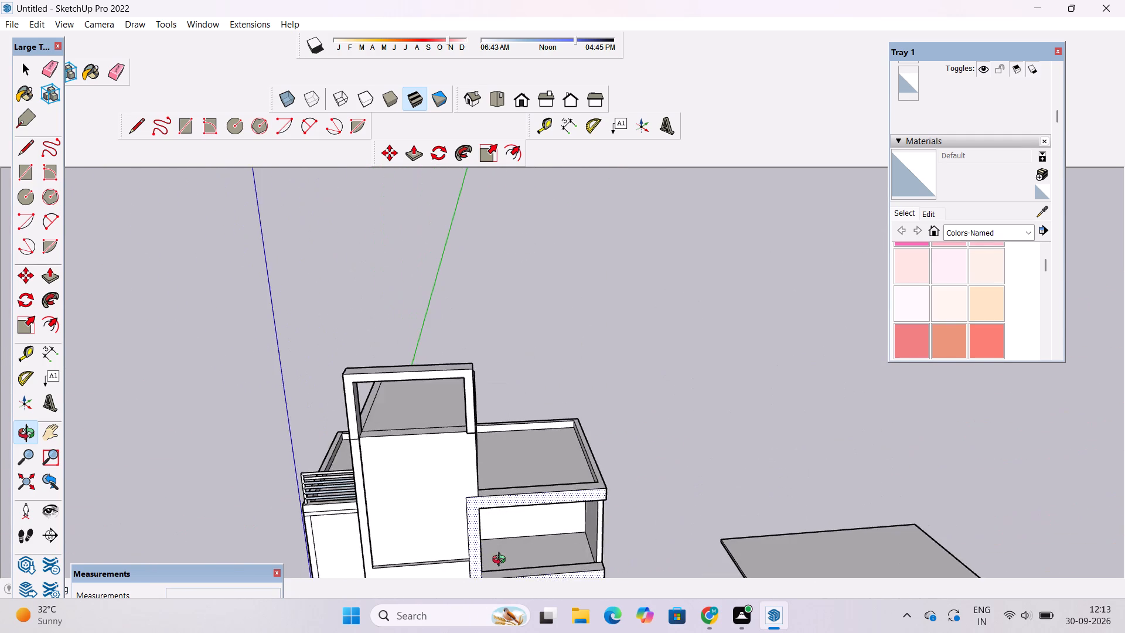
Thin the side terrace's front parapet by pushing its inner face outward 1', followed by a further 5".
{"action": "scroll", "coordinate": [502, 561], "scroll_direction": "up", "scroll_amount": 4}
{"action": "left_click_drag", "start_coordinate": [541, 505], "coordinate": [312, 615]}
{"action": "scroll", "coordinate": [450, 477], "scroll_direction": "down", "scroll_amount": 4}
{"action": "left_click_drag", "start_coordinate": [522, 450], "coordinate": [366, 503]}
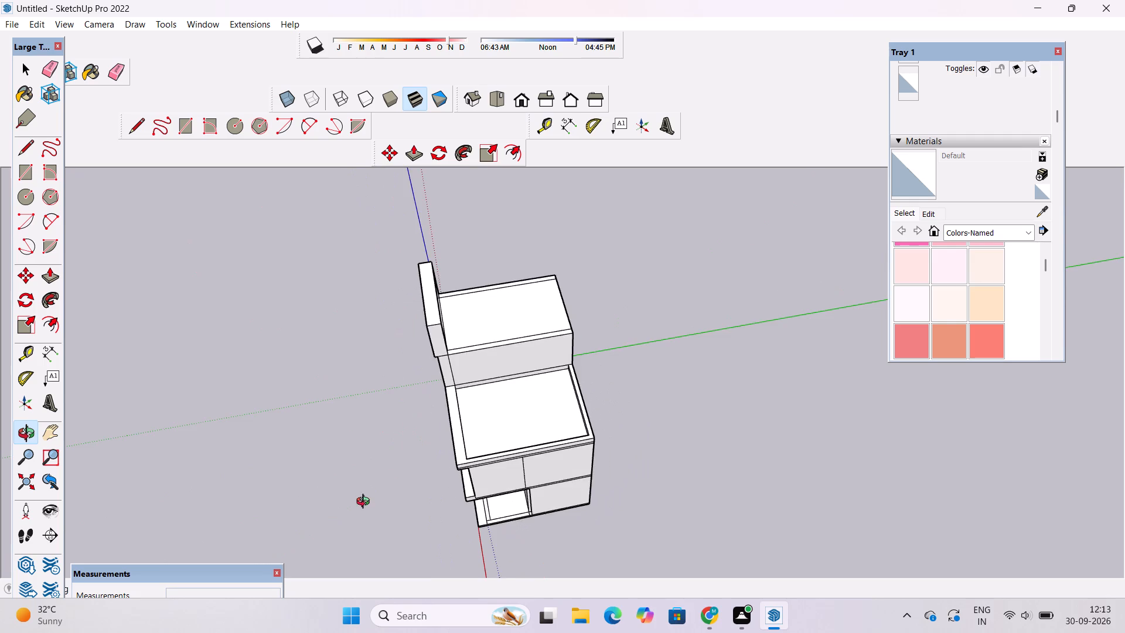
{"action": "scroll", "coordinate": [433, 404], "scroll_direction": "up", "scroll_amount": 9}
{"action": "left_click_drag", "start_coordinate": [480, 404], "coordinate": [345, 445]}
{"action": "scroll", "coordinate": [463, 428], "scroll_direction": "up", "scroll_amount": 4}
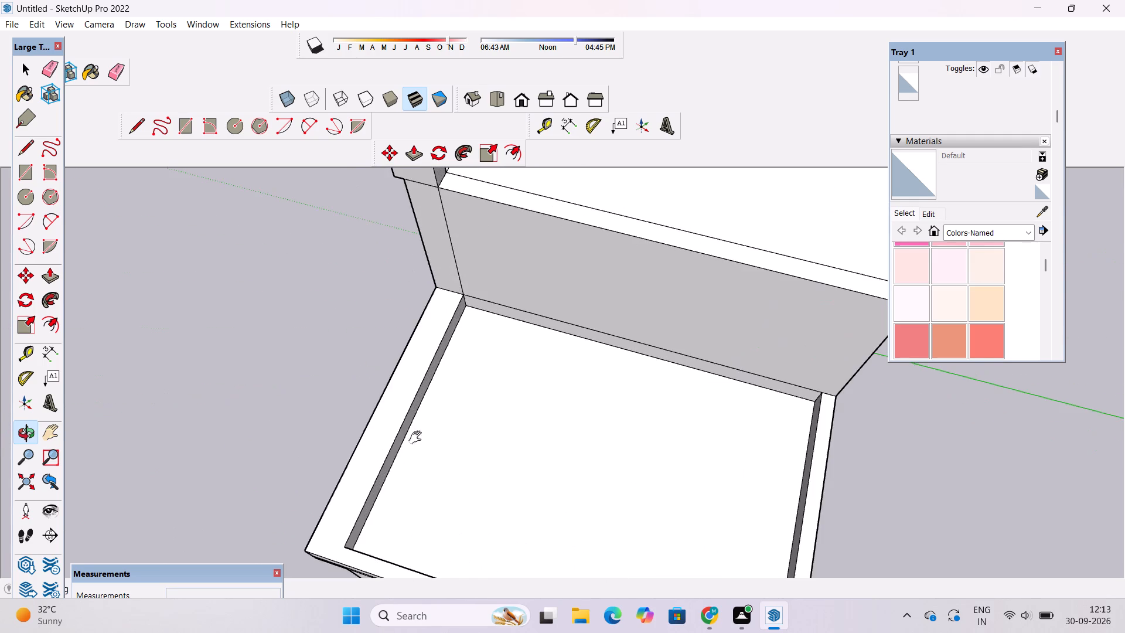
{"action": "left_click_drag", "start_coordinate": [420, 441], "coordinate": [489, 481], "text": "shift"}
{"action": "left_click_drag", "start_coordinate": [489, 482], "coordinate": [446, 426]}
{"action": "scroll", "coordinate": [433, 423], "scroll_direction": "up", "scroll_amount": 3}
{"action": "left_click_drag", "start_coordinate": [410, 423], "coordinate": [432, 430], "text": "shift"}
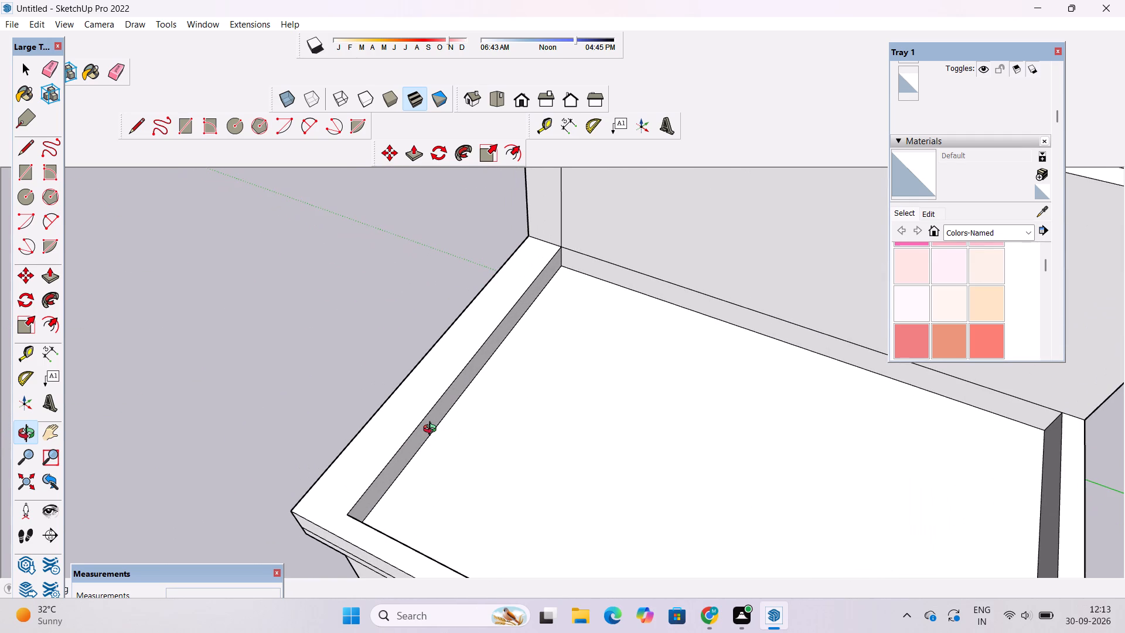
{"action": "scroll", "coordinate": [432, 431], "scroll_direction": "up", "scroll_amount": 2}
{"action": "left_click_drag", "start_coordinate": [370, 428], "coordinate": [421, 424], "text": "shift"}
{"action": "left_click", "coordinate": [424, 433]}
{"action": "key", "text": "p"}
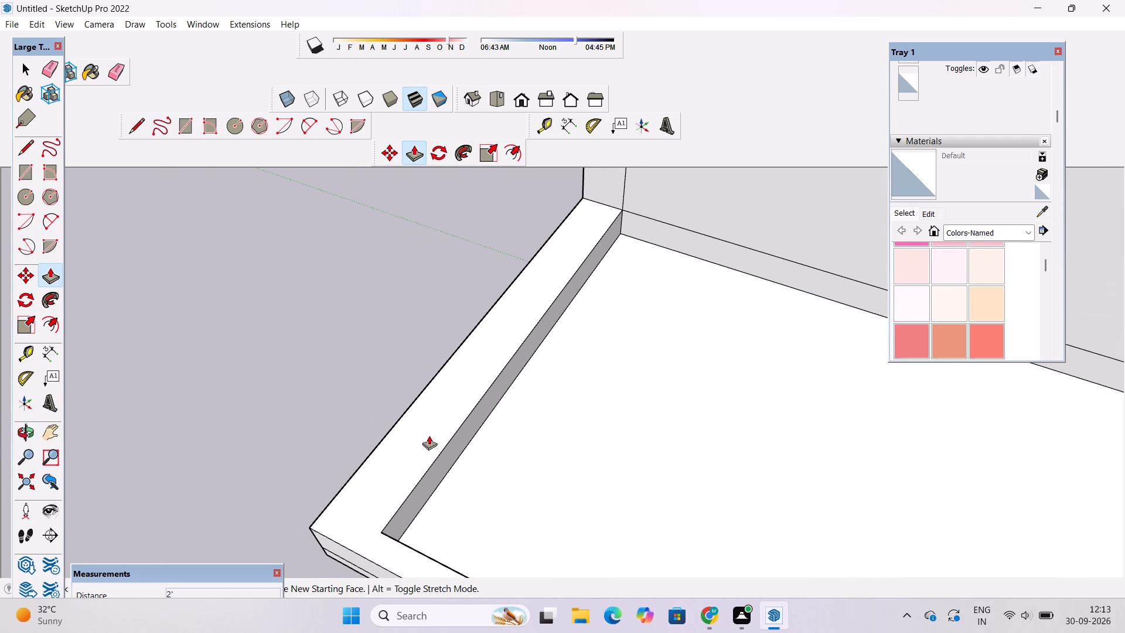
{"action": "key", "text": "space"}
{"action": "left_click", "coordinate": [435, 470]}
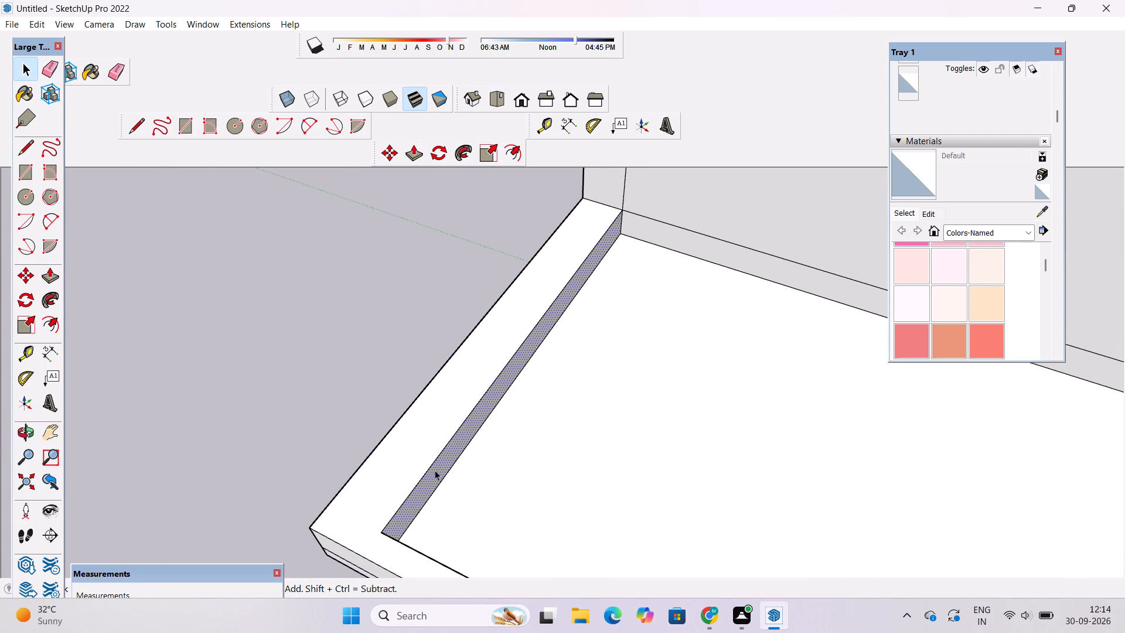
{"action": "key", "text": "p"}
{"action": "left_click", "coordinate": [435, 470]}
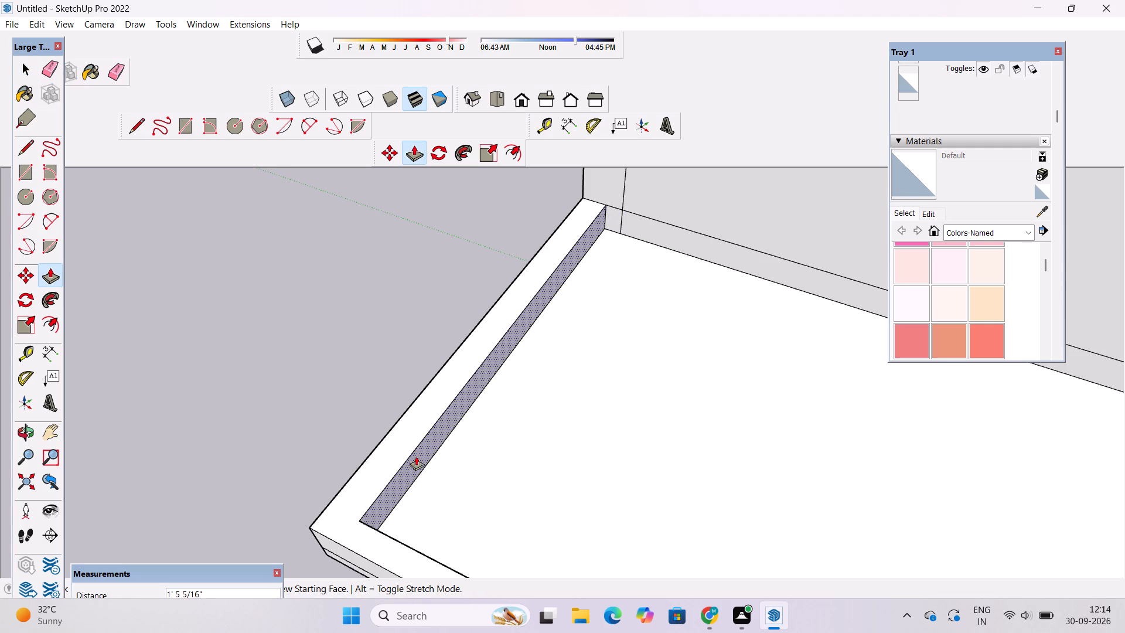
{"action": "type", "text": "1'"}
{"action": "key", "text": "Return"}
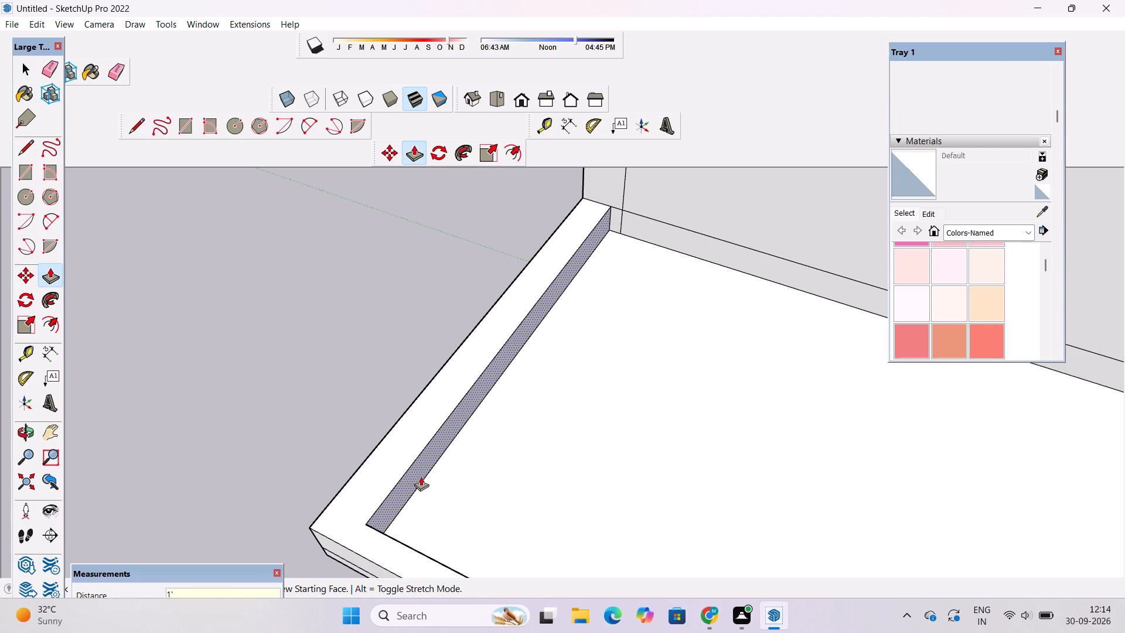
{"action": "left_click", "coordinate": [419, 477]}
{"action": "type", "text": "5\""}
{"action": "key", "text": "Return"}
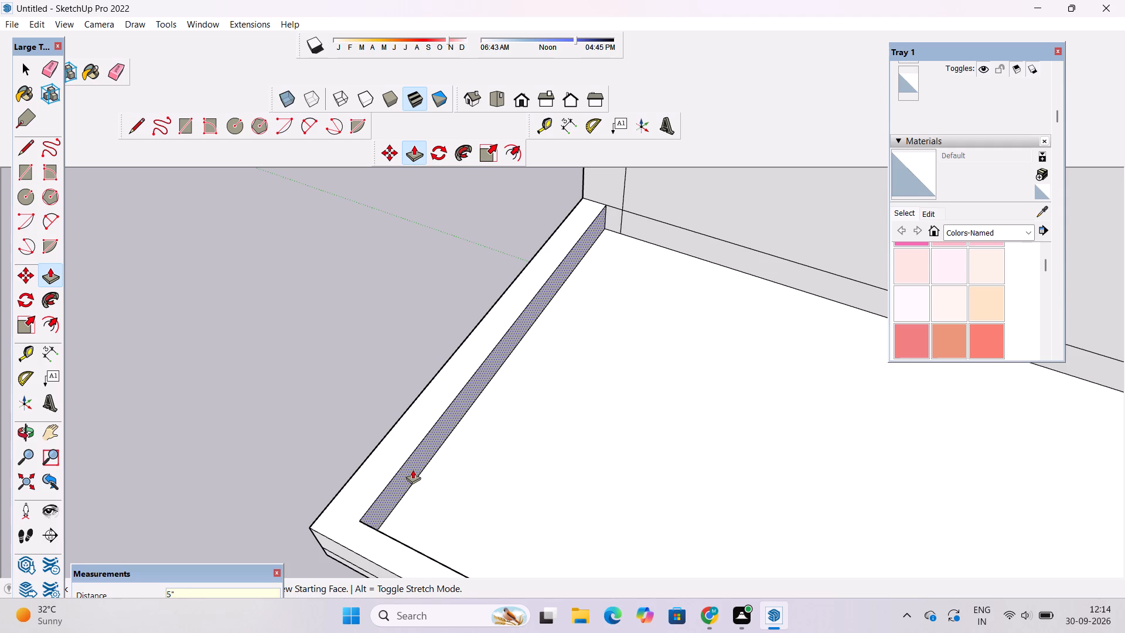
Examine the thinned parapet, balcony frame and rooftop frame from the side and front of the building.
{"action": "key", "text": "o"}
{"action": "scroll", "coordinate": [412, 469], "scroll_direction": "down", "scroll_amount": 11}
{"action": "left_click_drag", "start_coordinate": [301, 503], "coordinate": [529, 434]}
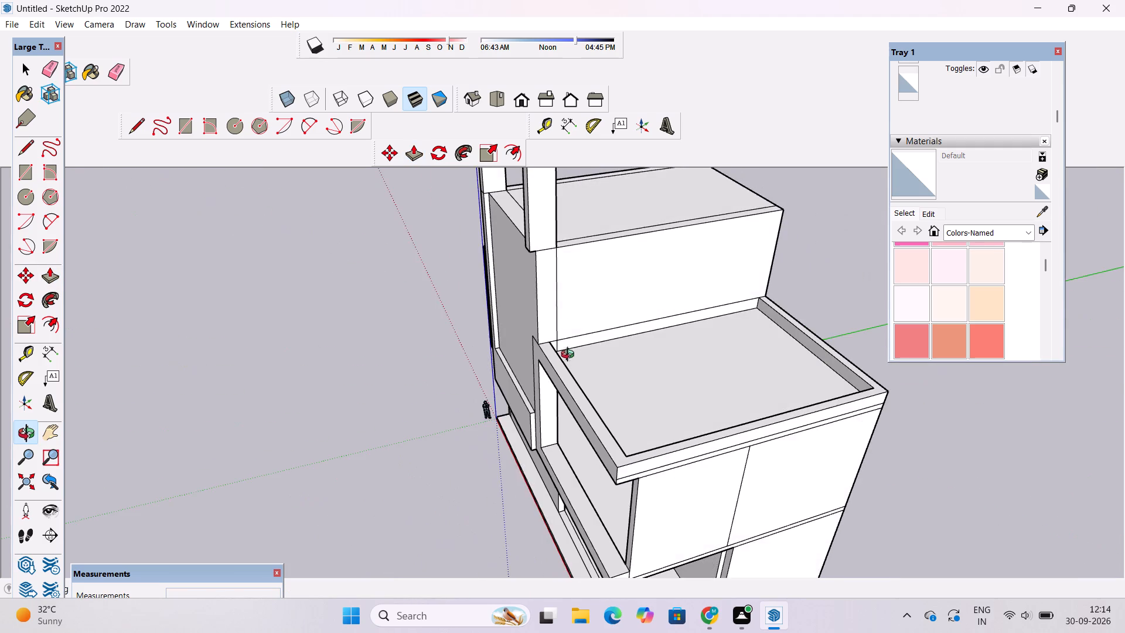
{"action": "scroll", "coordinate": [568, 322], "scroll_direction": "up", "scroll_amount": 1}
{"action": "left_click_drag", "start_coordinate": [405, 491], "coordinate": [575, 438]}
{"action": "left_click_drag", "start_coordinate": [565, 430], "coordinate": [448, 494], "text": "shift"}
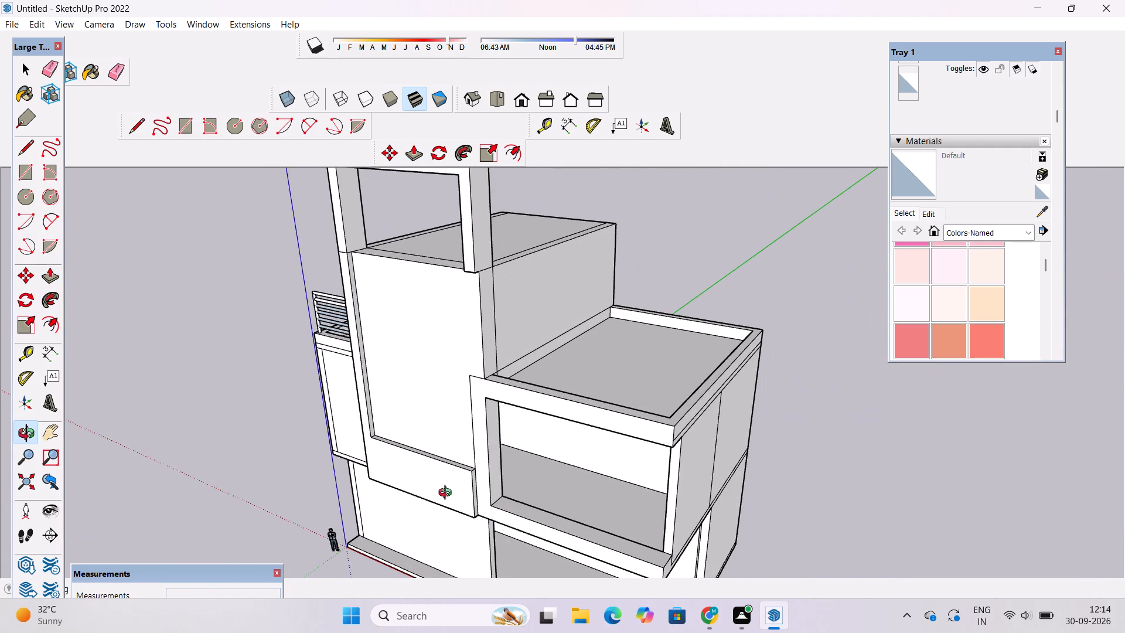
{"action": "scroll", "coordinate": [448, 494], "scroll_direction": "down", "scroll_amount": 3}
{"action": "left_click_drag", "start_coordinate": [437, 495], "coordinate": [461, 499]}
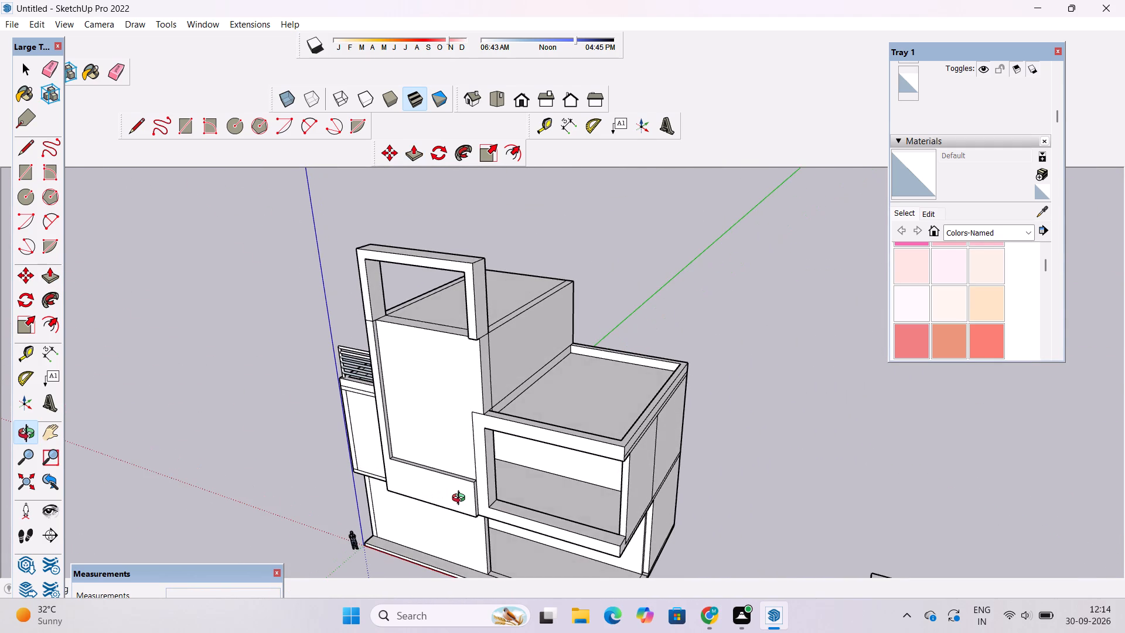
{"action": "scroll", "coordinate": [441, 389], "scroll_direction": "up", "scroll_amount": 2}
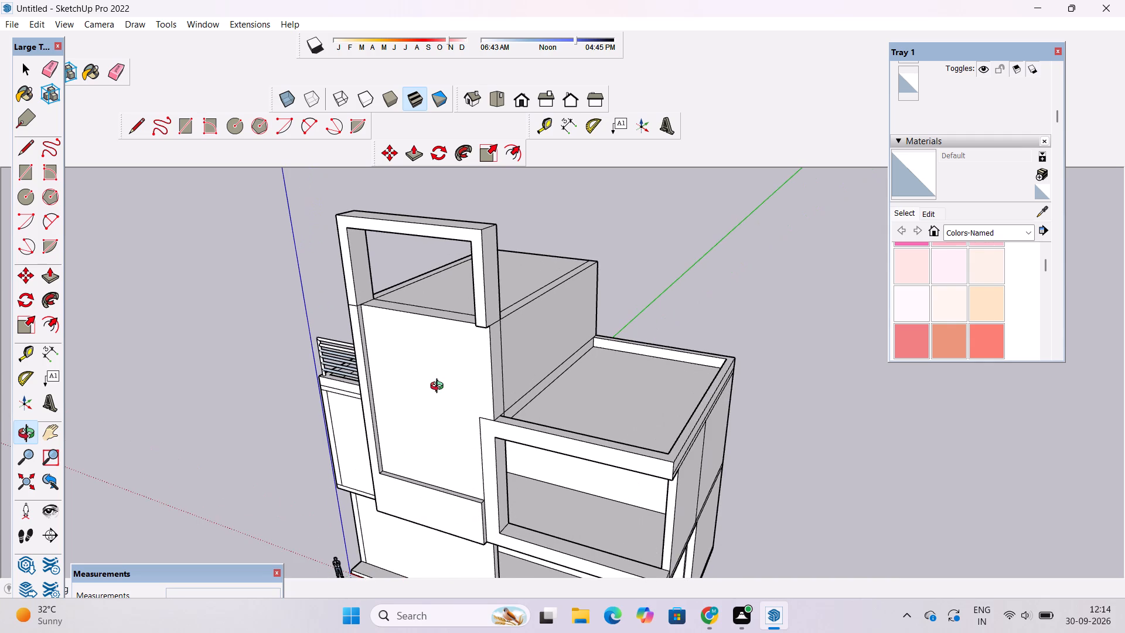
{"action": "left_click_drag", "start_coordinate": [439, 387], "coordinate": [455, 390]}
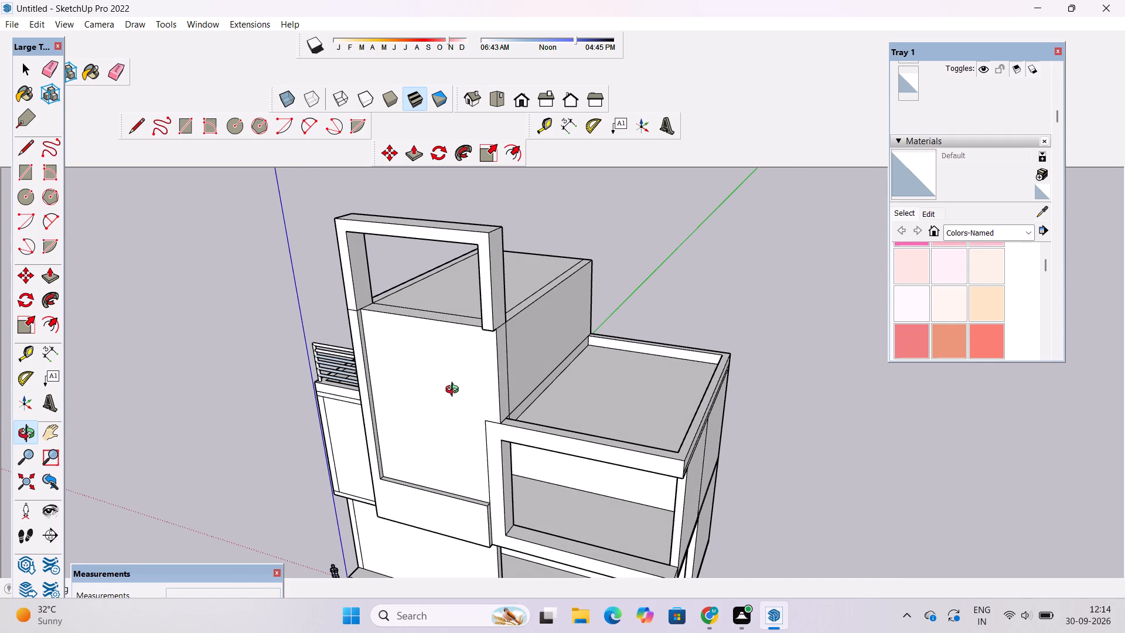
{"action": "left_click_drag", "start_coordinate": [455, 391], "coordinate": [596, 405]}
{"action": "scroll", "coordinate": [432, 371], "scroll_direction": "up", "scroll_amount": 4}
{"action": "left_click_drag", "start_coordinate": [429, 375], "coordinate": [427, 374]}
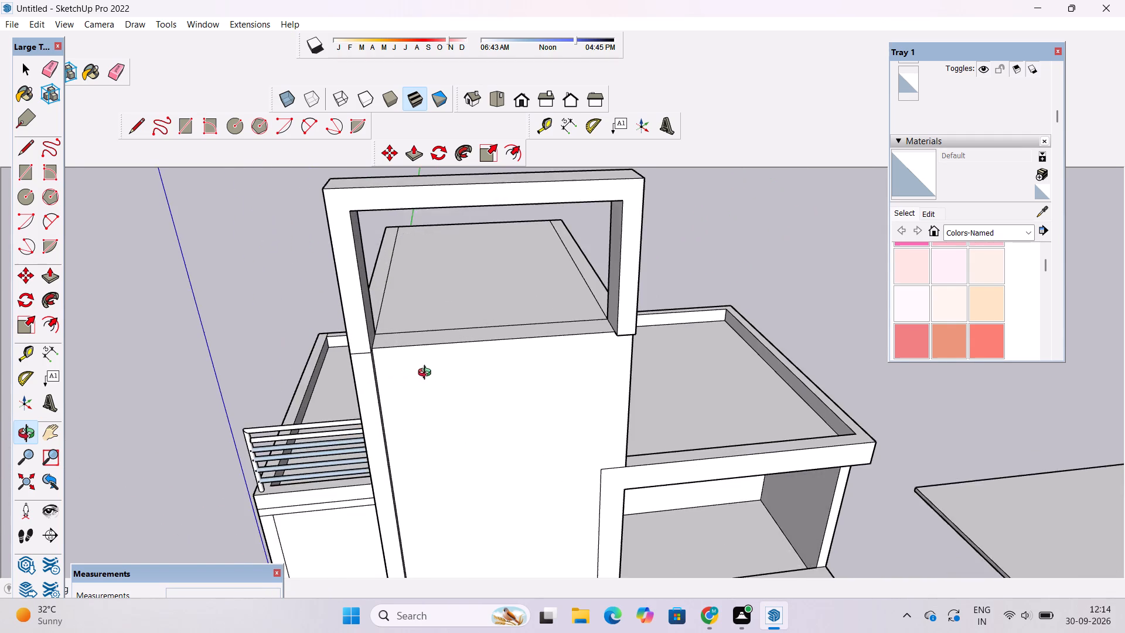
Erase the horizontal seam line where the rooftop frame's post meets the tower's projecting border.
{"action": "left_click_drag", "start_coordinate": [427, 374], "coordinate": [425, 356]}
{"action": "left_click_drag", "start_coordinate": [424, 356], "coordinate": [486, 377], "text": "shift"}
{"action": "scroll", "coordinate": [468, 345], "scroll_direction": "up", "scroll_amount": 2}
{"action": "left_click_drag", "start_coordinate": [455, 355], "coordinate": [451, 366]}
{"action": "scroll", "coordinate": [443, 380], "scroll_direction": "up", "scroll_amount": 3}
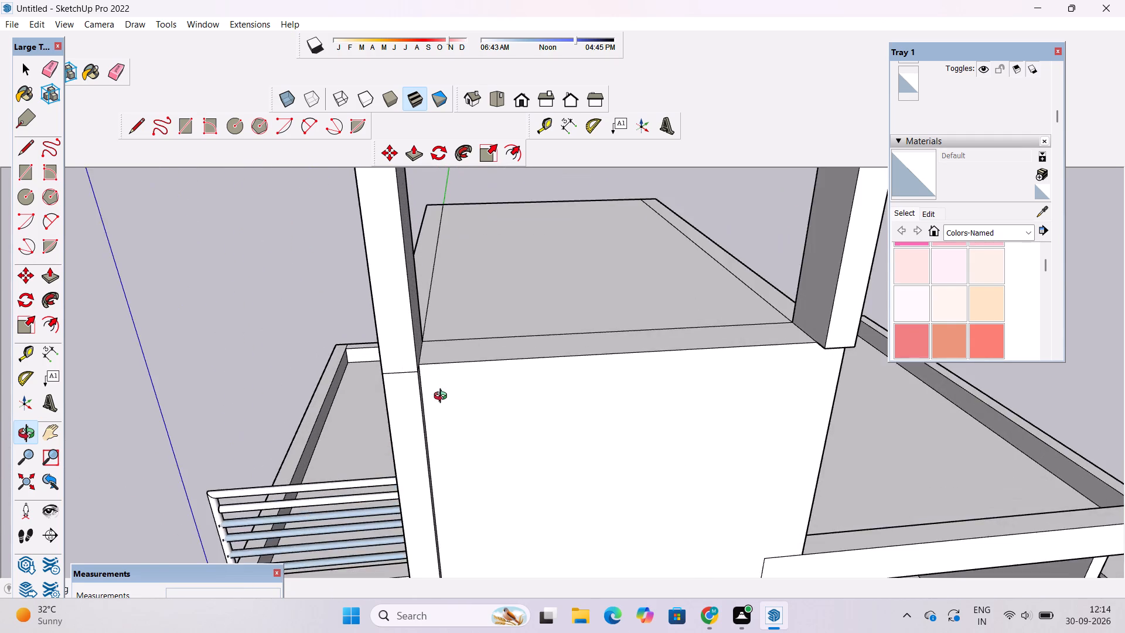
{"action": "left_click_drag", "start_coordinate": [443, 397], "coordinate": [425, 339]}
{"action": "left_click_drag", "start_coordinate": [420, 341], "coordinate": [387, 367], "text": "shift"}
{"action": "scroll", "coordinate": [386, 368], "scroll_direction": "up", "scroll_amount": 3, "text": "shift"}
{"action": "left_click_drag", "start_coordinate": [354, 389], "coordinate": [365, 389]}
{"action": "key", "text": "e"}
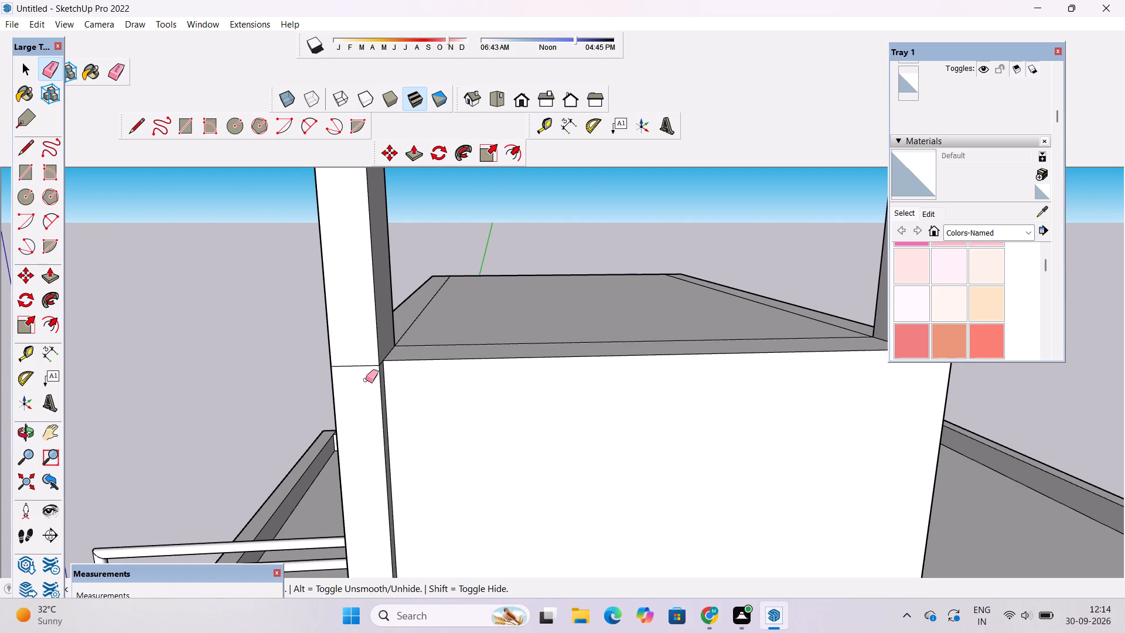
{"action": "left_click_drag", "start_coordinate": [364, 357], "coordinate": [362, 372]}
Examine the tower front, rooftop frame and side balcony frame from above, below and farther away.
{"action": "scroll", "coordinate": [291, 359], "scroll_direction": "down", "scroll_amount": 5}
{"action": "scroll", "coordinate": [443, 342], "scroll_direction": "down", "scroll_amount": 3}
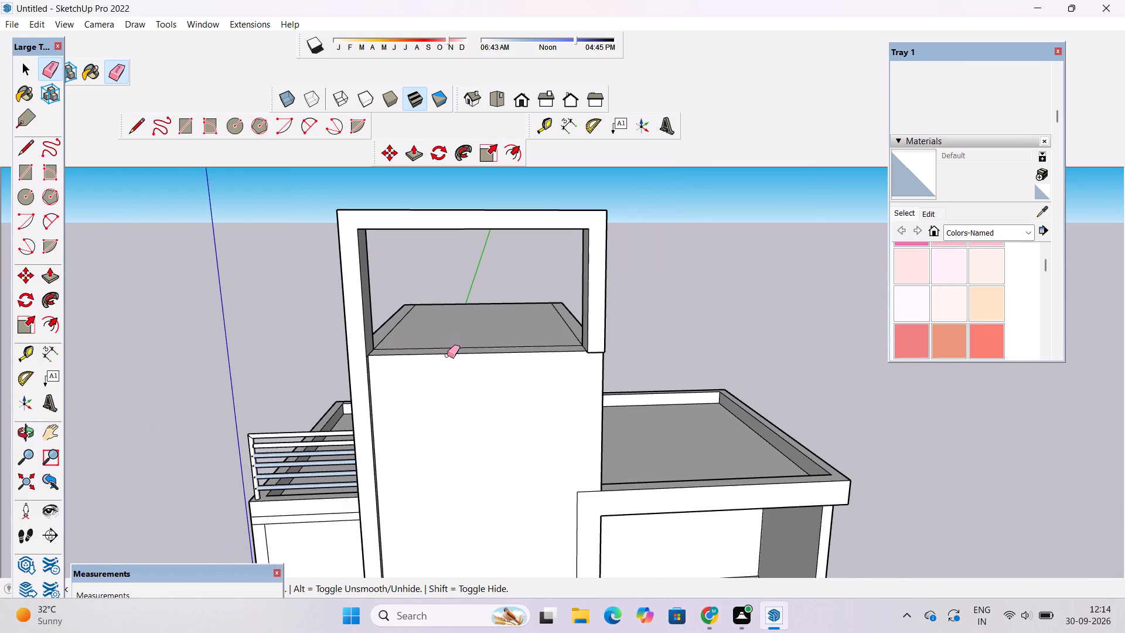
{"action": "scroll", "coordinate": [445, 360], "scroll_direction": "up", "scroll_amount": 1}
{"action": "key", "text": "o"}
{"action": "left_click_drag", "start_coordinate": [422, 455], "coordinate": [421, 416]}
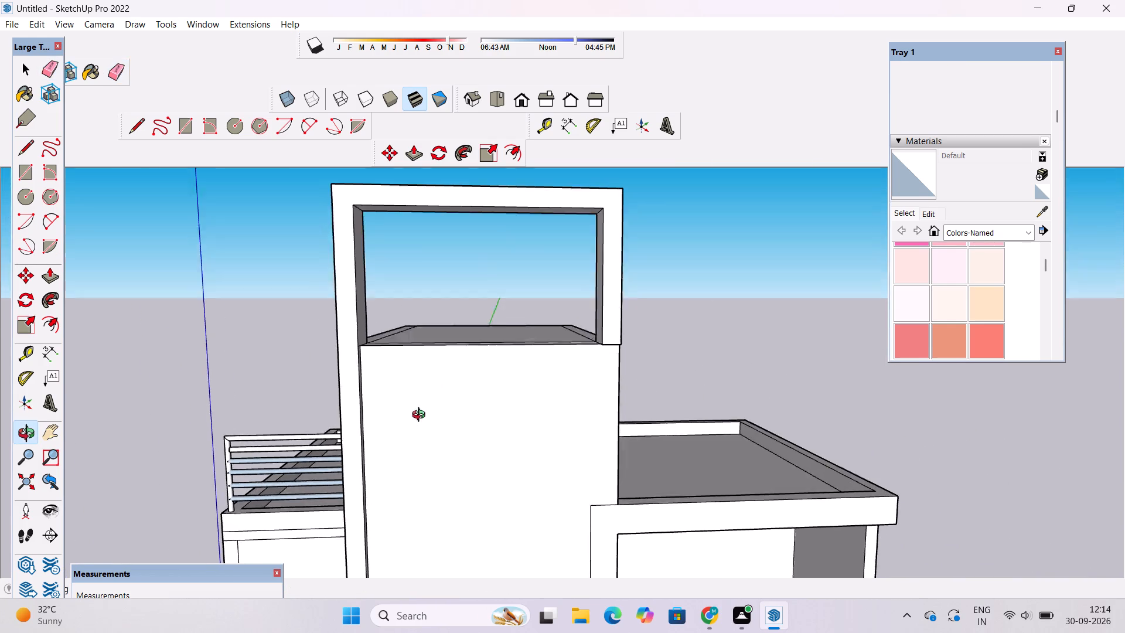
{"action": "left_click_drag", "start_coordinate": [421, 416], "coordinate": [422, 414]}
{"action": "left_click_drag", "start_coordinate": [422, 414], "coordinate": [452, 421], "text": "shift"}
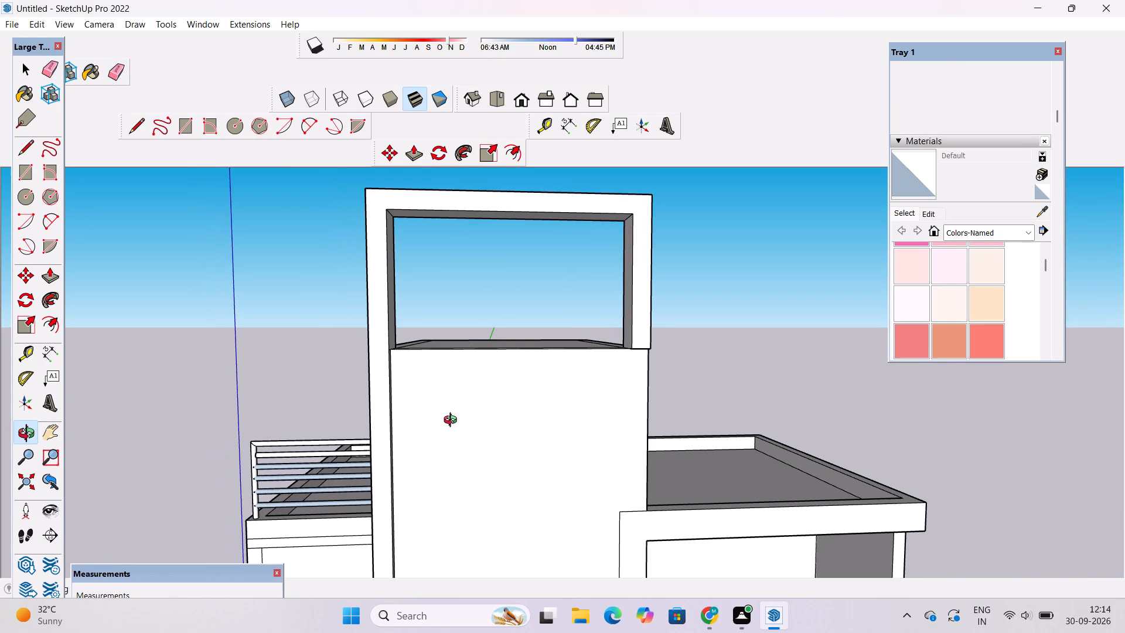
{"action": "left_click_drag", "start_coordinate": [453, 421], "coordinate": [453, 446]}
{"action": "left_click_drag", "start_coordinate": [454, 450], "coordinate": [454, 381], "text": "shift"}
{"action": "scroll", "coordinate": [452, 373], "scroll_direction": "down", "scroll_amount": 6}
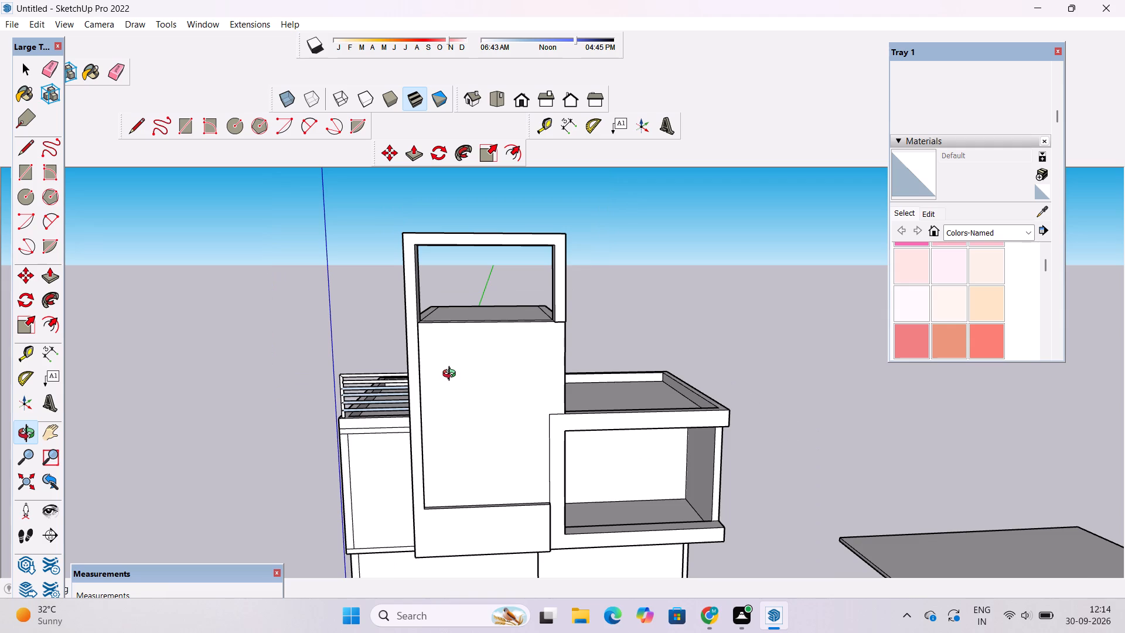
{"action": "left_click_drag", "start_coordinate": [452, 375], "coordinate": [446, 396], "text": "shift"}
{"action": "left_click_drag", "start_coordinate": [446, 396], "coordinate": [446, 402], "text": "shift"}
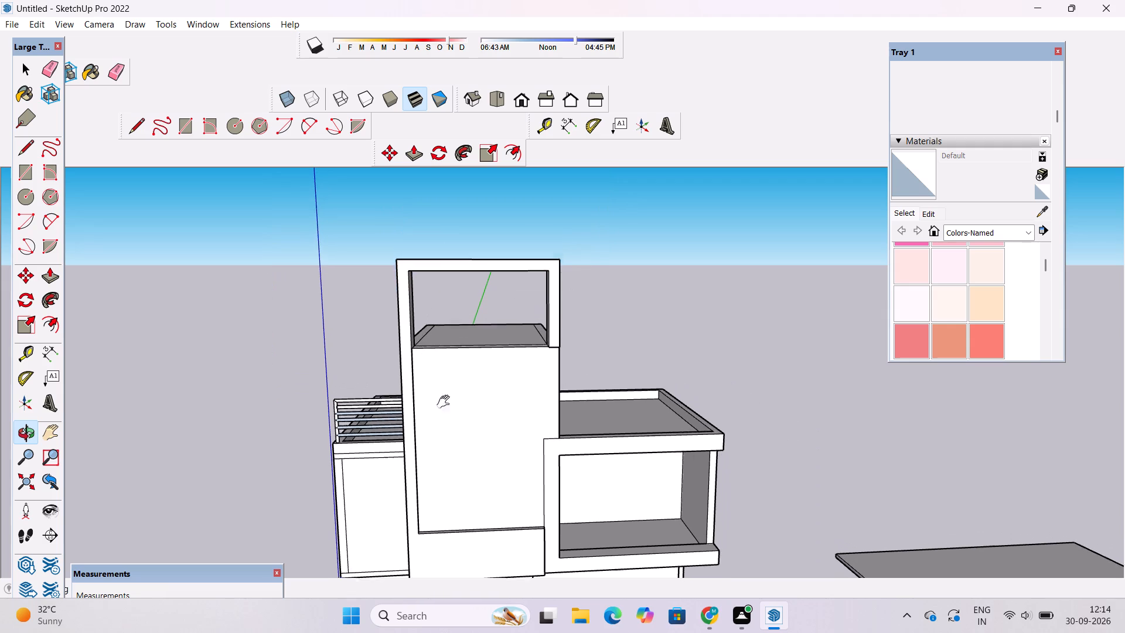
{"action": "left_click_drag", "start_coordinate": [446, 402], "coordinate": [445, 457], "text": "shift"}
{"action": "scroll", "coordinate": [449, 409], "scroll_direction": "up", "scroll_amount": 3}
{"action": "left_click_drag", "start_coordinate": [449, 394], "coordinate": [449, 259]}
{"action": "scroll", "coordinate": [453, 277], "scroll_direction": "up", "scroll_amount": 4}
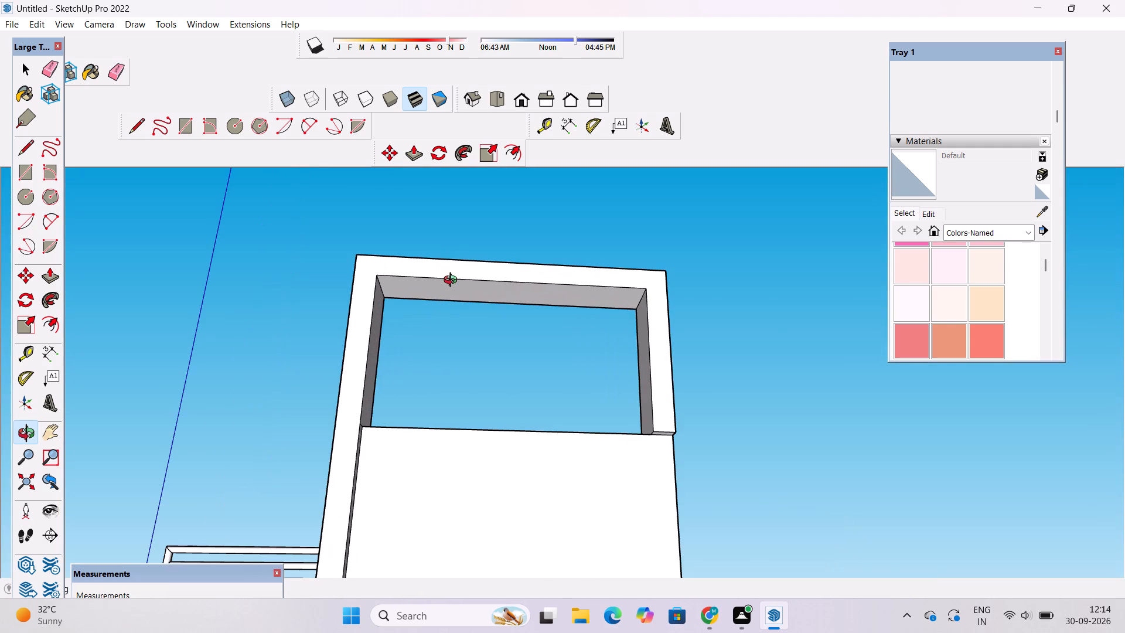
{"action": "left_click_drag", "start_coordinate": [461, 298], "coordinate": [444, 322]}
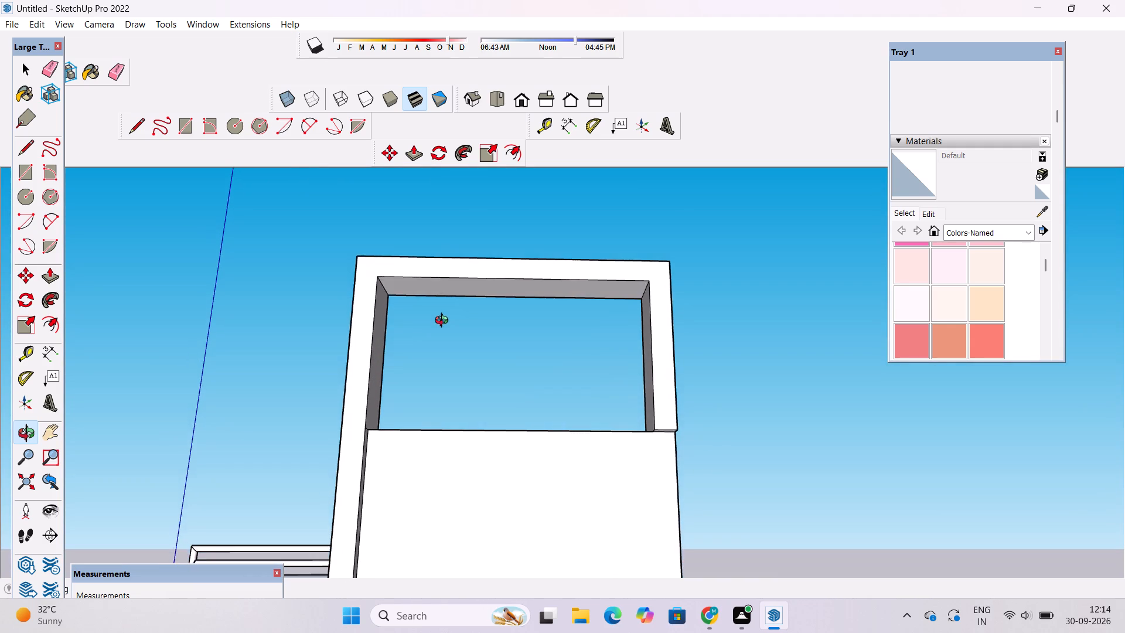
{"action": "scroll", "coordinate": [444, 322], "scroll_direction": "down", "scroll_amount": 10}
{"action": "left_click_drag", "start_coordinate": [453, 374], "coordinate": [463, 405]}
{"action": "scroll", "coordinate": [463, 402], "scroll_direction": "down", "scroll_amount": 6}
{"action": "left_click_drag", "start_coordinate": [458, 438], "coordinate": [469, 466]}
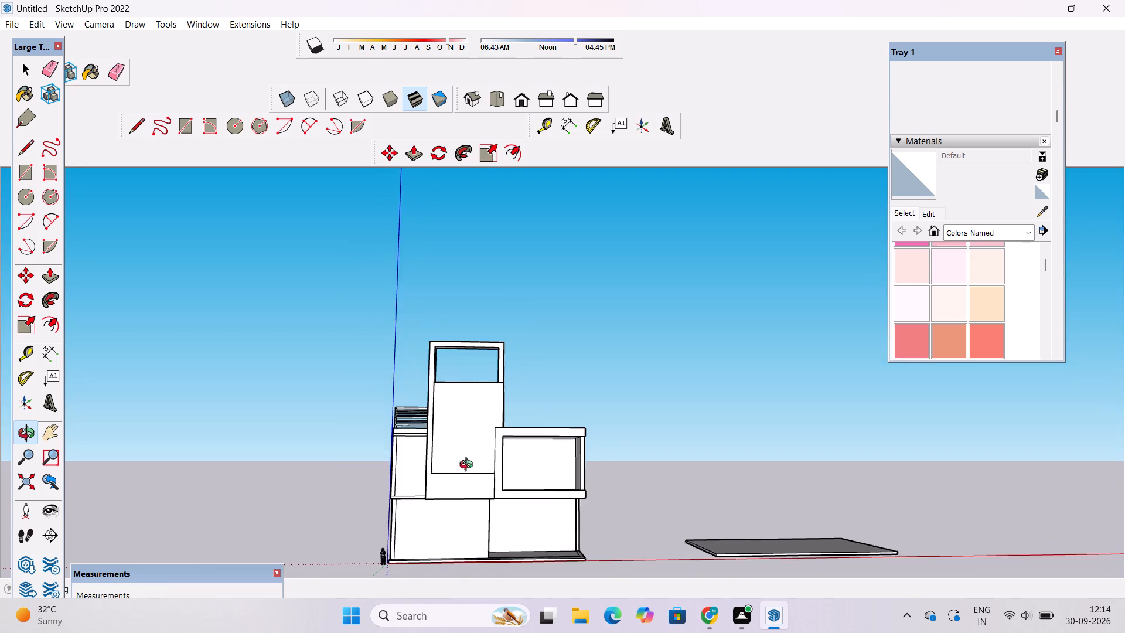
{"action": "left_click_drag", "start_coordinate": [469, 466], "coordinate": [473, 489]}
{"action": "scroll", "coordinate": [467, 439], "scroll_direction": "up", "scroll_amount": 4}
{"action": "left_click_drag", "start_coordinate": [422, 445], "coordinate": [480, 443]}
{"action": "left_click_drag", "start_coordinate": [480, 443], "coordinate": [455, 450]}
{"action": "scroll", "coordinate": [451, 443], "scroll_direction": "down", "scroll_amount": 2}
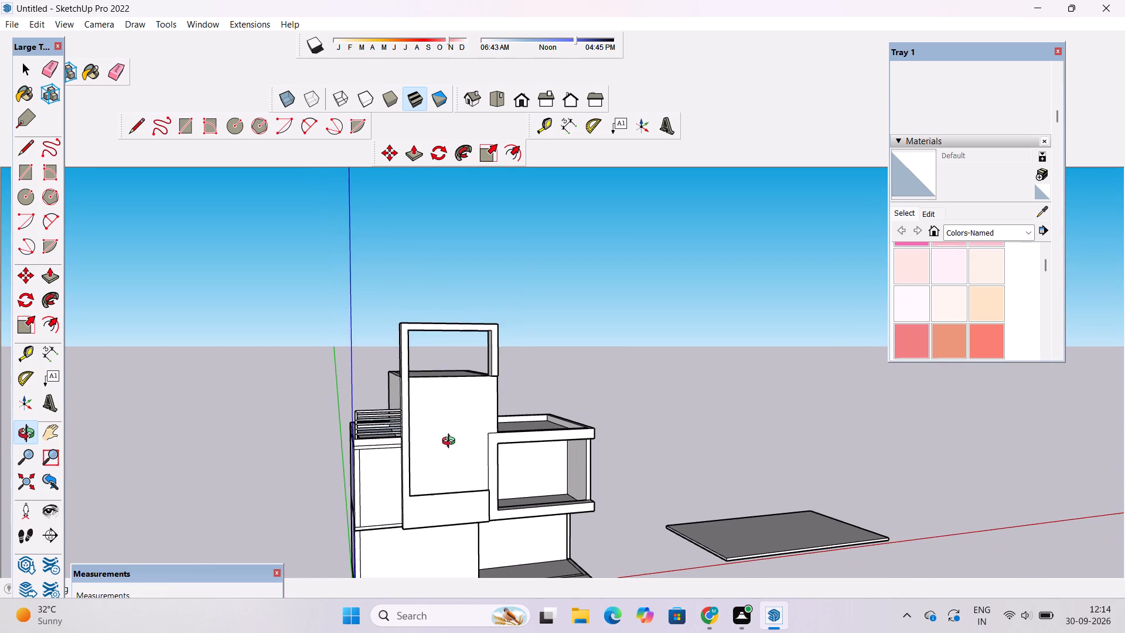
{"action": "left_click_drag", "start_coordinate": [451, 454], "coordinate": [455, 494]}
{"action": "left_click_drag", "start_coordinate": [455, 494], "coordinate": [443, 462], "text": "shift"}
{"action": "scroll", "coordinate": [436, 441], "scroll_direction": "down", "scroll_amount": 3, "text": "shift"}
{"action": "left_click_drag", "start_coordinate": [434, 438], "coordinate": [387, 444]}
{"action": "scroll", "coordinate": [390, 424], "scroll_direction": "up", "scroll_amount": 1}
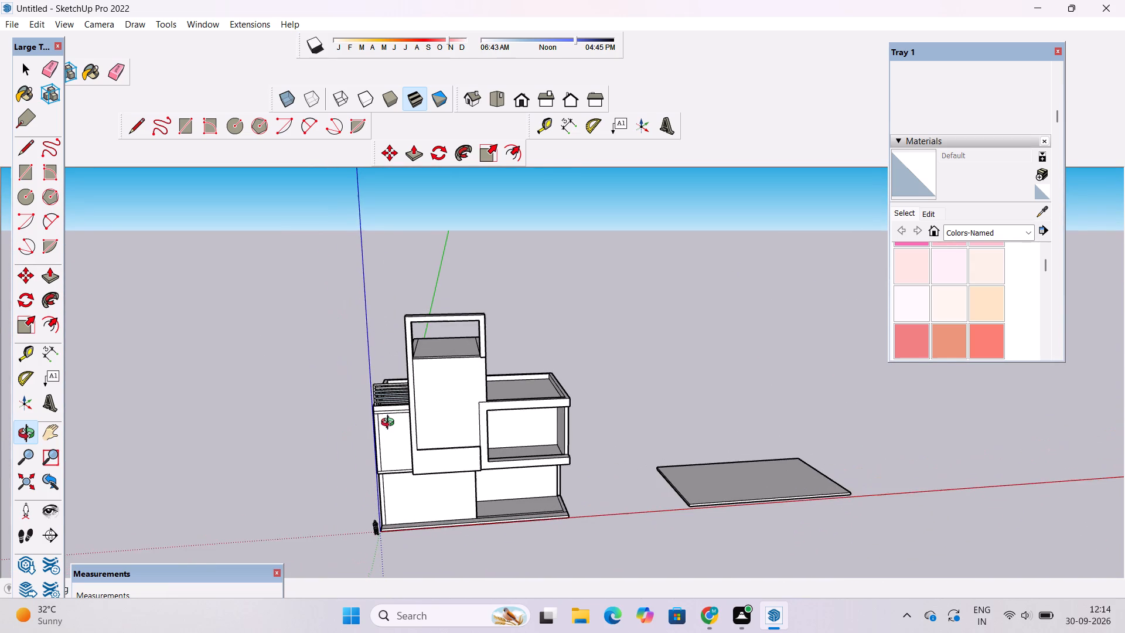
{"action": "left_click_drag", "start_coordinate": [395, 421], "coordinate": [374, 458], "text": "shift"}
{"action": "scroll", "coordinate": [380, 457], "scroll_direction": "up", "scroll_amount": 2}
{"action": "left_click_drag", "start_coordinate": [388, 455], "coordinate": [390, 443]}
{"action": "scroll", "coordinate": [429, 438], "scroll_direction": "up", "scroll_amount": 4}
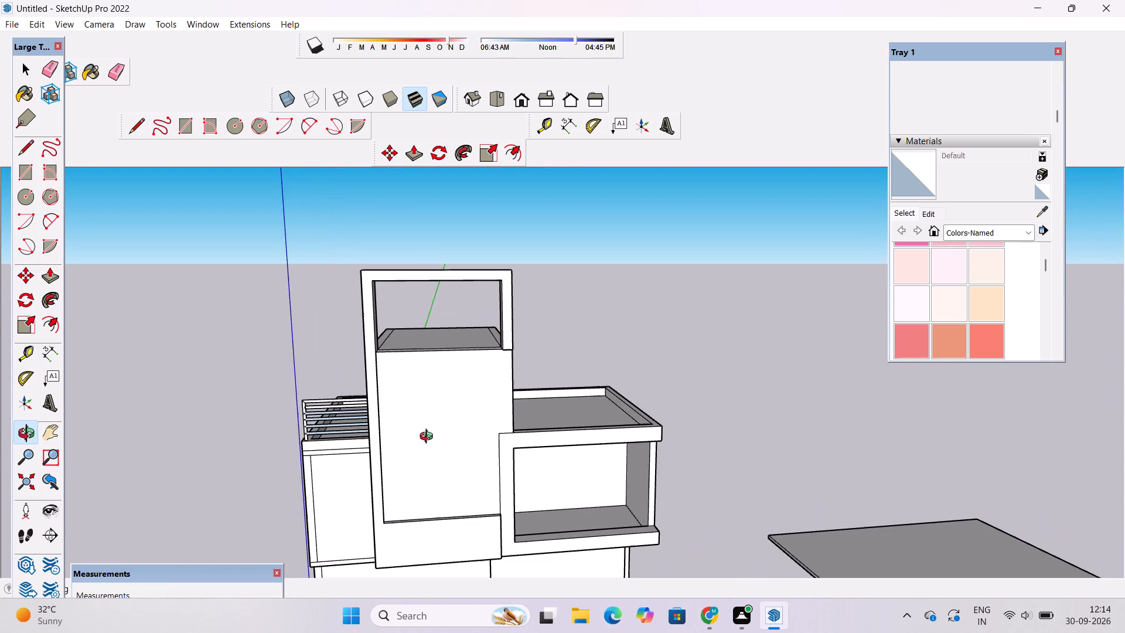
{"action": "left_click_drag", "start_coordinate": [429, 441], "coordinate": [349, 441], "text": "shift"}
Draw a tall vertical rectangle on the tower's front, about 37' 11" by 8' 4", extending above the roof into the frame opening.
{"action": "left_click", "coordinate": [349, 457]}
{"action": "key", "text": "r"}
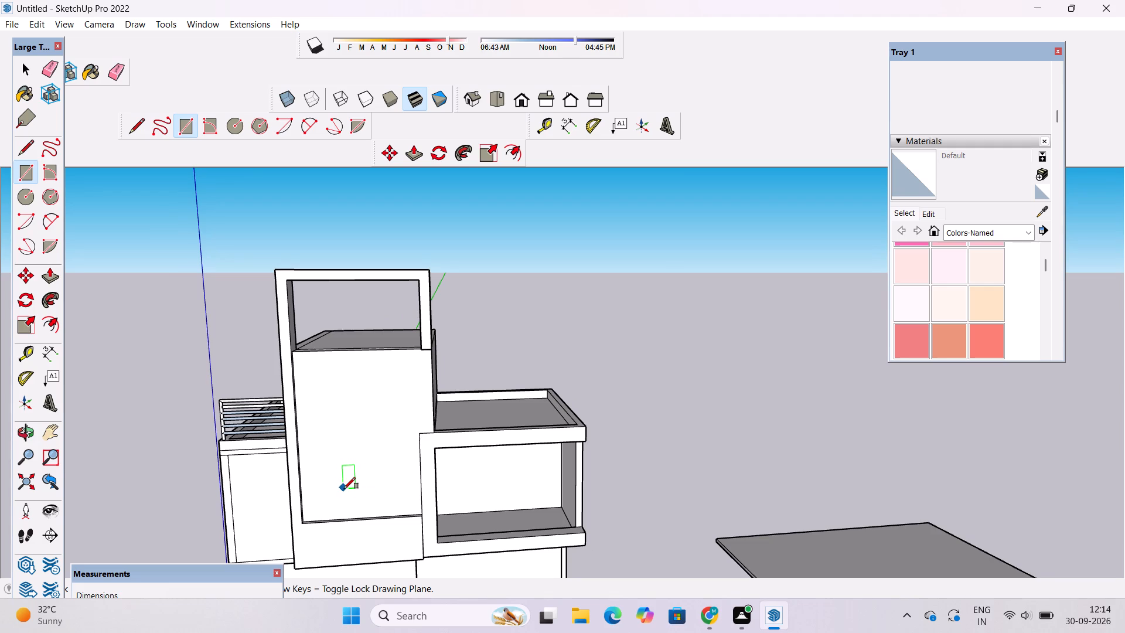
{"action": "left_click", "coordinate": [345, 484]}
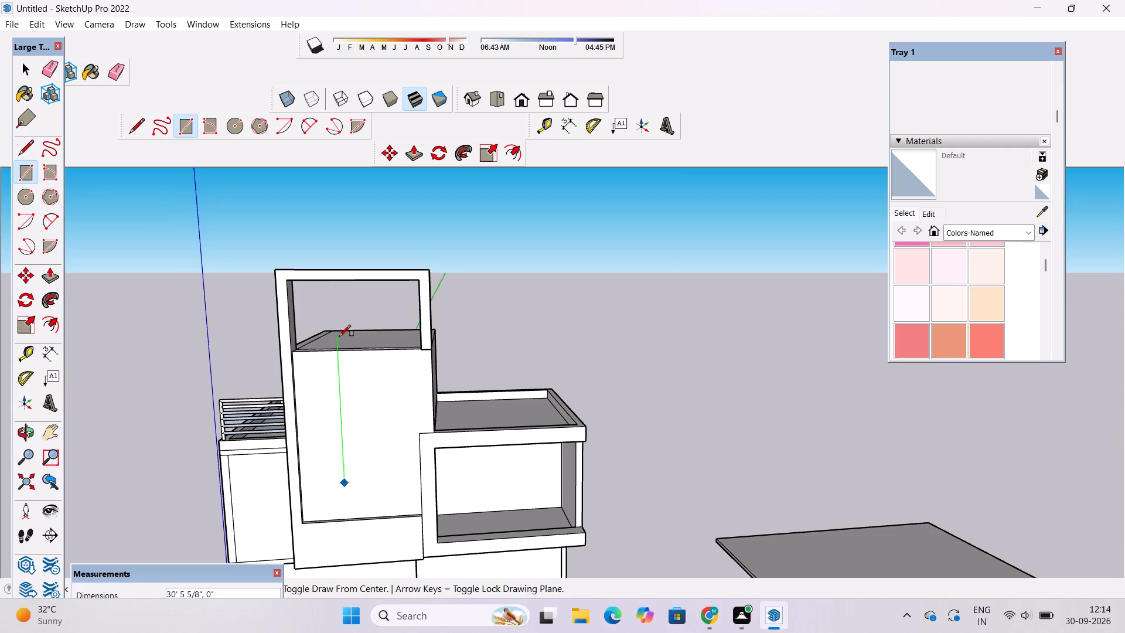
{"action": "scroll", "coordinate": [339, 336], "scroll_direction": "up", "scroll_amount": 5}
{"action": "scroll", "coordinate": [356, 312], "scroll_direction": "down", "scroll_amount": 1}
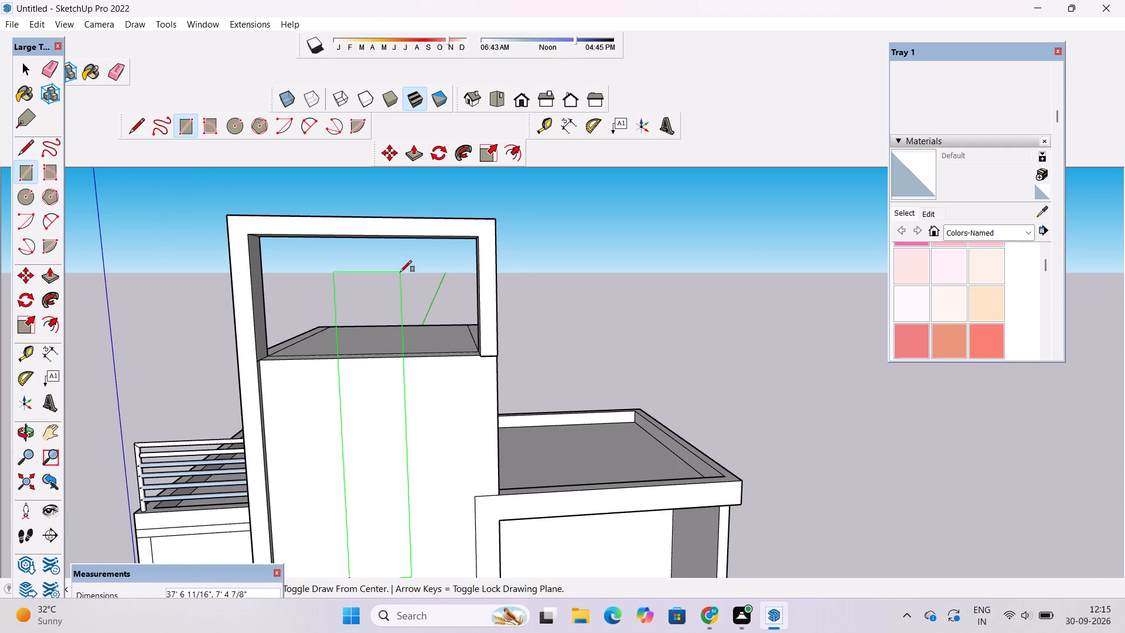
{"action": "scroll", "coordinate": [400, 272], "scroll_direction": "down", "scroll_amount": 1}
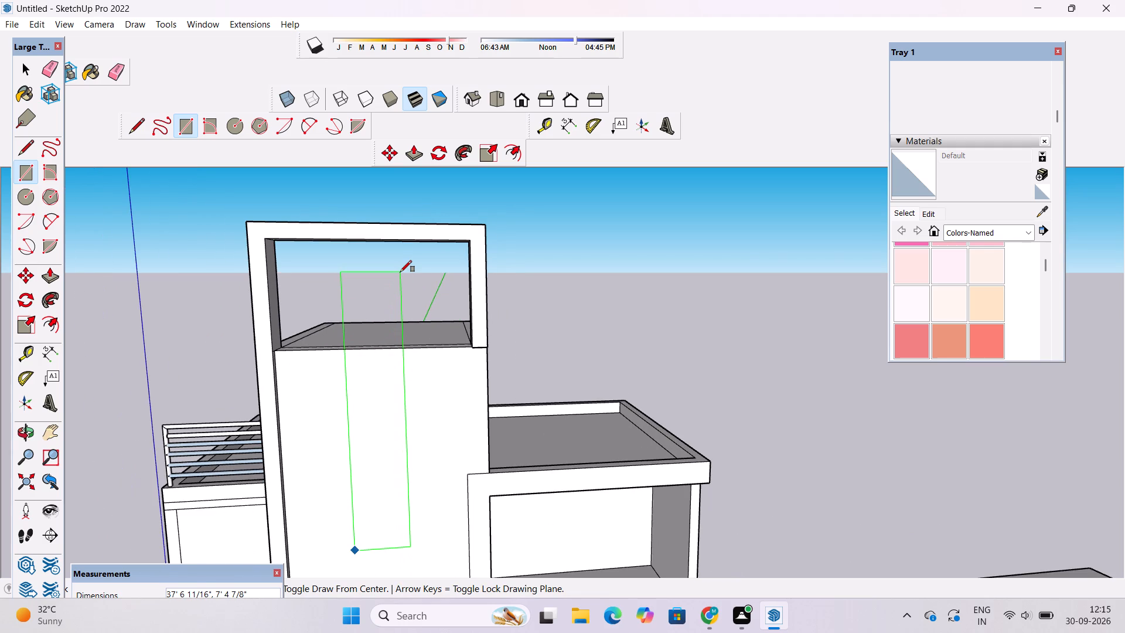
{"action": "scroll", "coordinate": [400, 272], "scroll_direction": "down", "scroll_amount": 1}
{"action": "scroll", "coordinate": [400, 272], "scroll_direction": "up", "scroll_amount": 2}
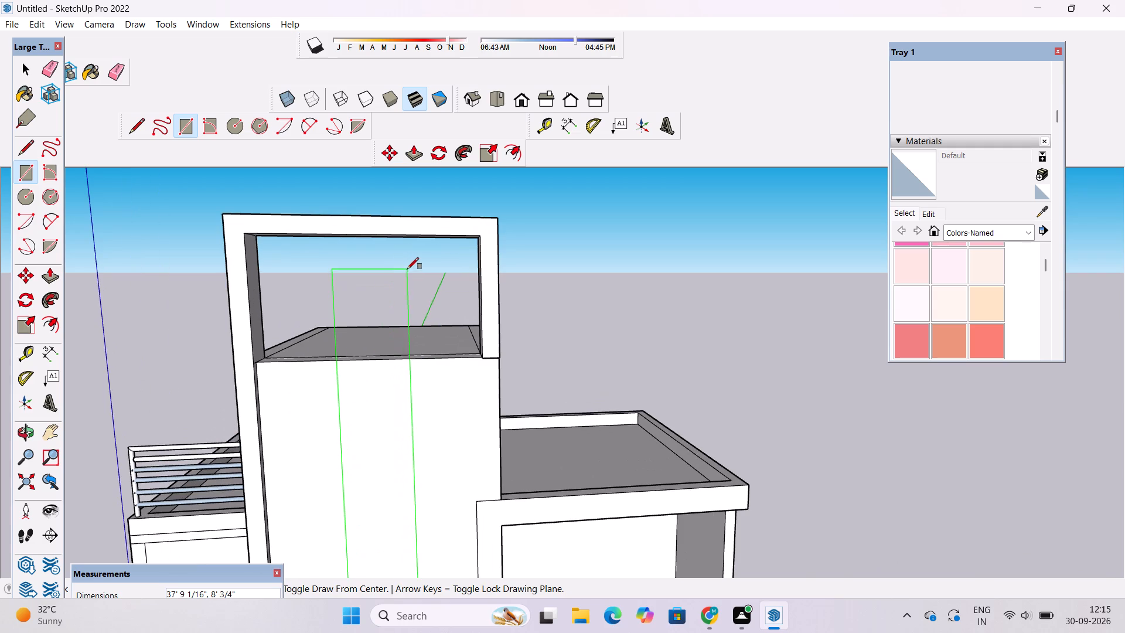
{"action": "left_click", "coordinate": [408, 268]}
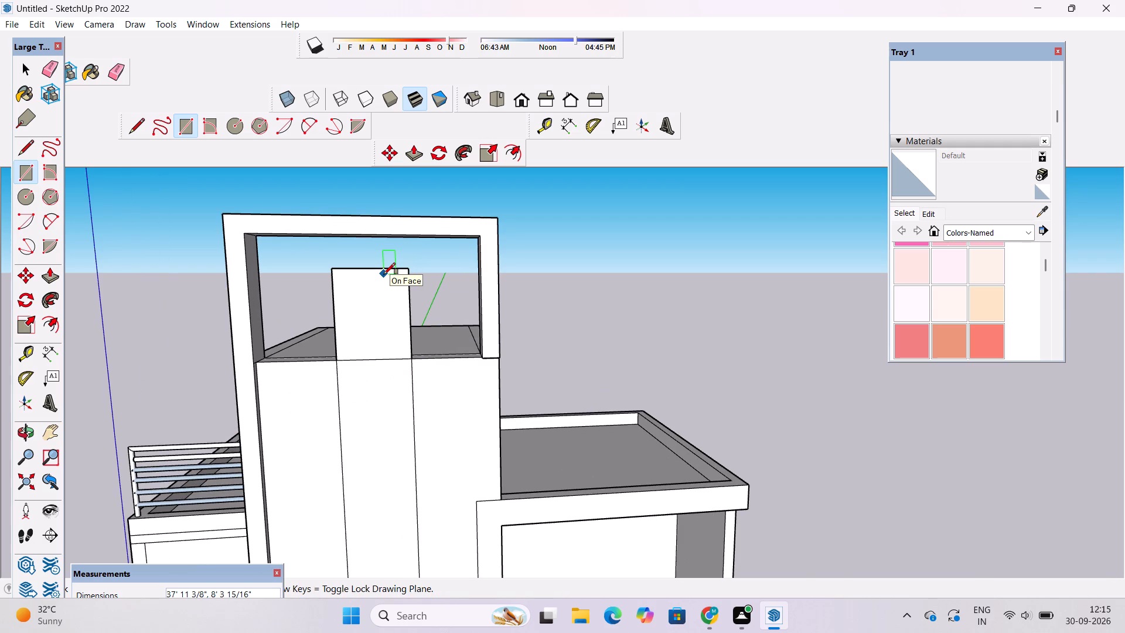
{"action": "key", "text": "space"}
Offset the outline of the rectangle's upper part, above the roof edge, inward about 1'.
{"action": "key", "text": "o"}
{"action": "key", "text": "f"}
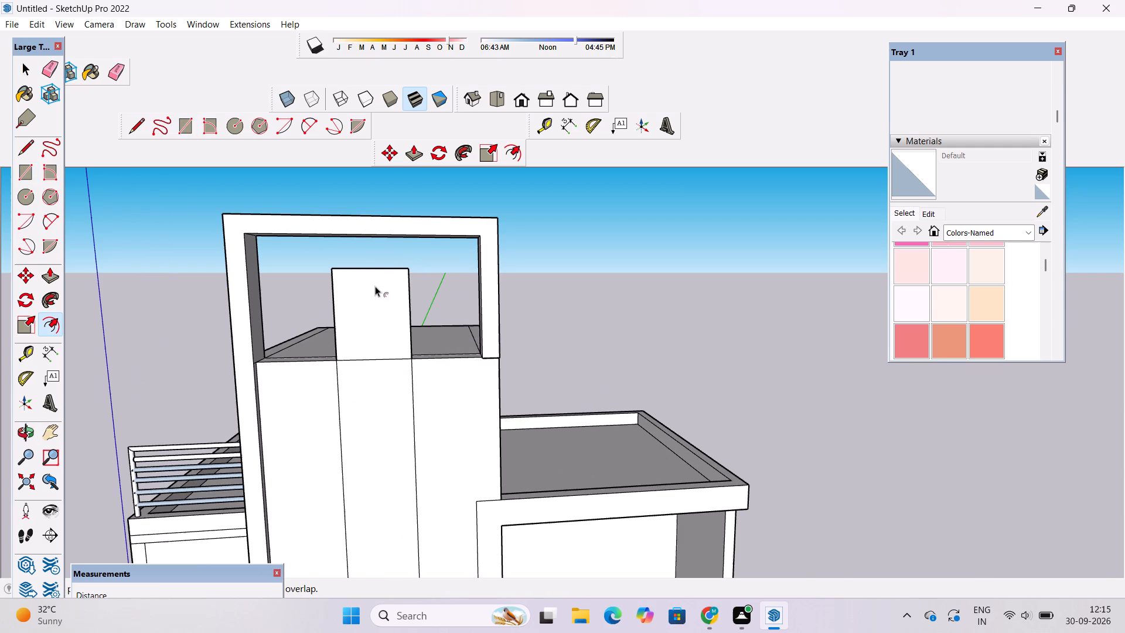
{"action": "left_click", "coordinate": [374, 275]}
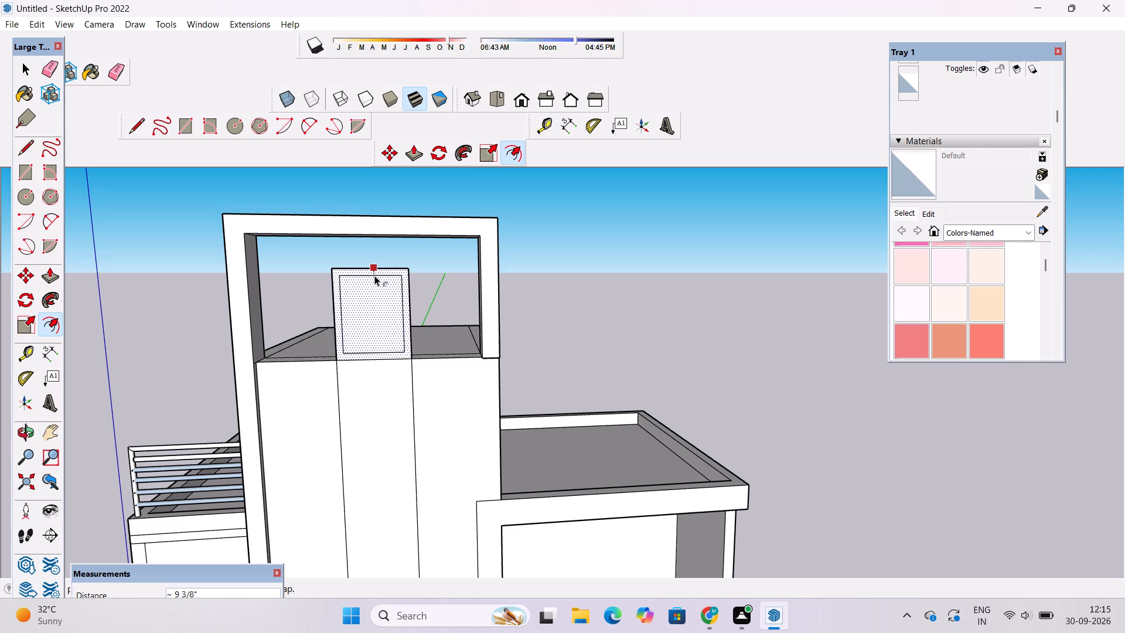
{"action": "scroll", "coordinate": [374, 281], "scroll_direction": "up", "scroll_amount": 3}
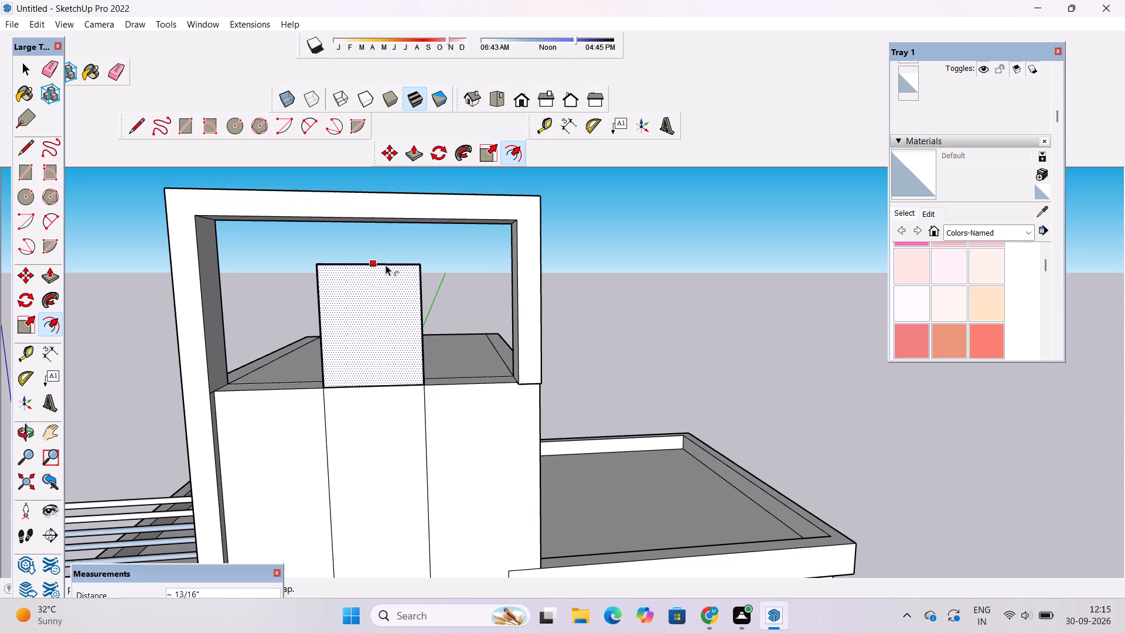
{"action": "scroll", "coordinate": [360, 289], "scroll_direction": "up", "scroll_amount": 1}
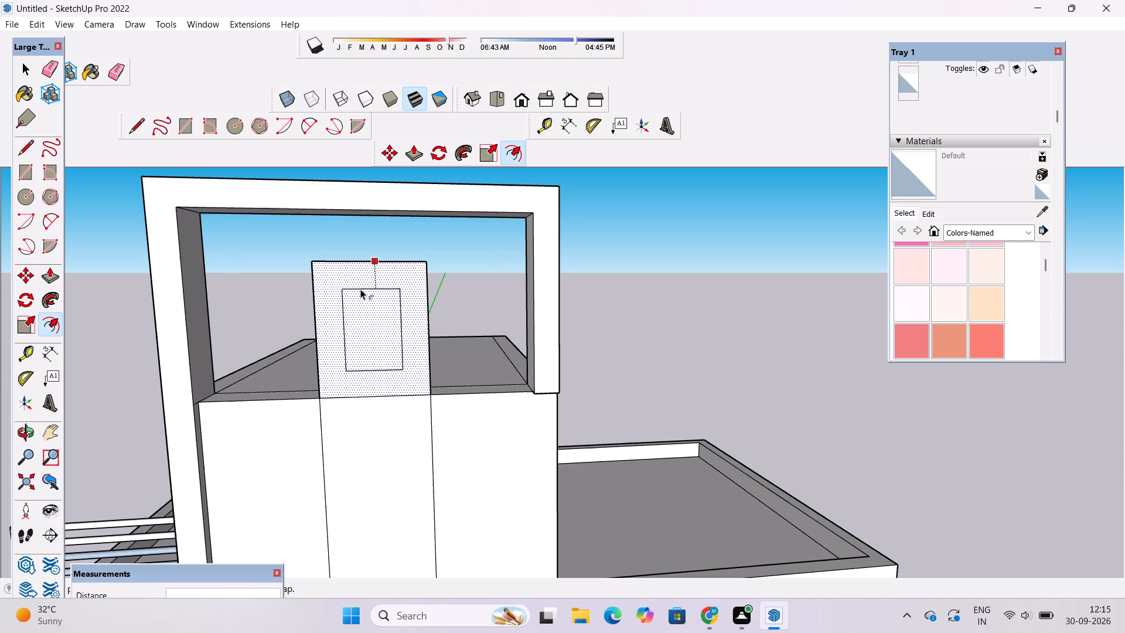
{"action": "scroll", "coordinate": [360, 289], "scroll_direction": "down", "scroll_amount": 1}
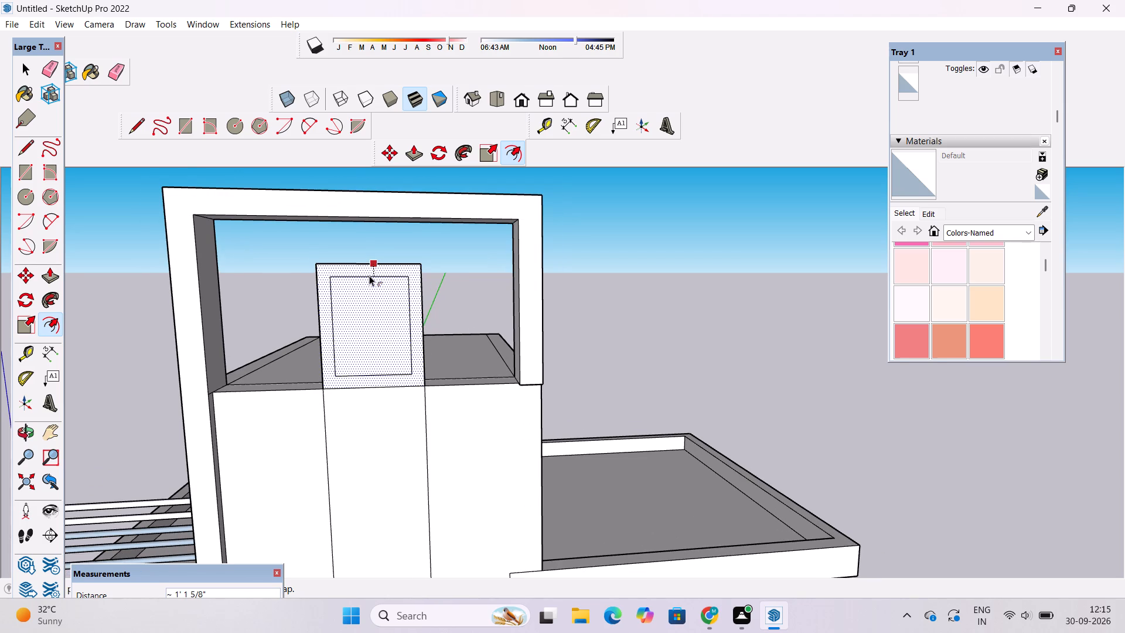
{"action": "left_click", "coordinate": [369, 275]}
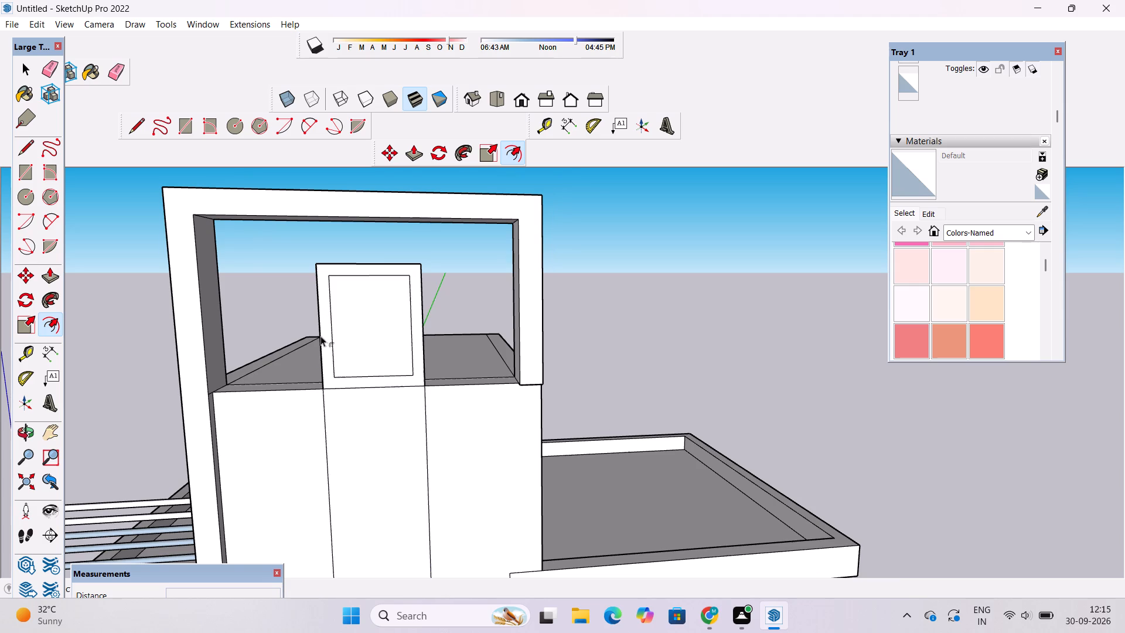
Offset the outline of the rectangle's lower part, on the tower's front face, inward about 10".
{"action": "scroll", "coordinate": [319, 331], "scroll_direction": "down", "scroll_amount": 6}
{"action": "scroll", "coordinate": [320, 392], "scroll_direction": "up", "scroll_amount": 4}
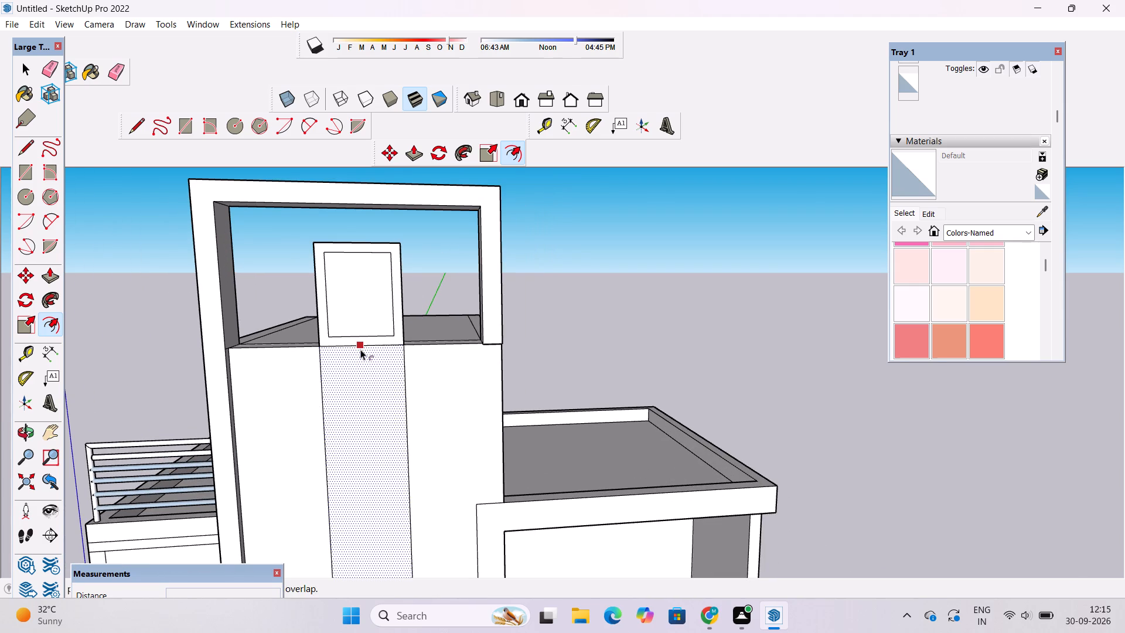
{"action": "left_click", "coordinate": [360, 349]}
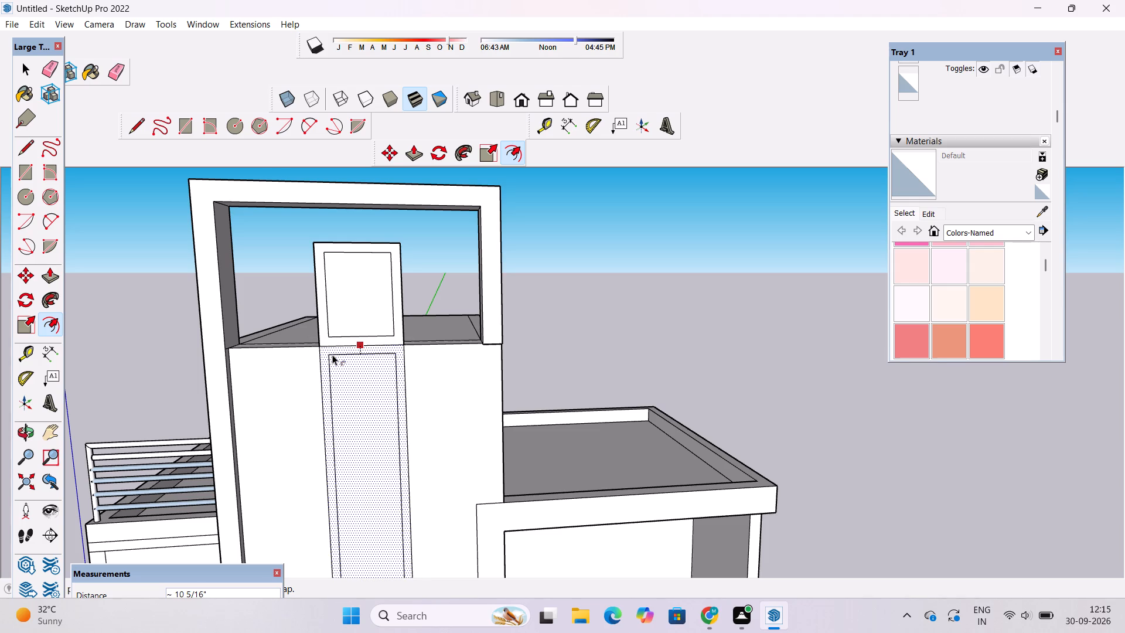
{"action": "scroll", "coordinate": [332, 355], "scroll_direction": "down", "scroll_amount": 1}
{"action": "left_click", "coordinate": [332, 355]}
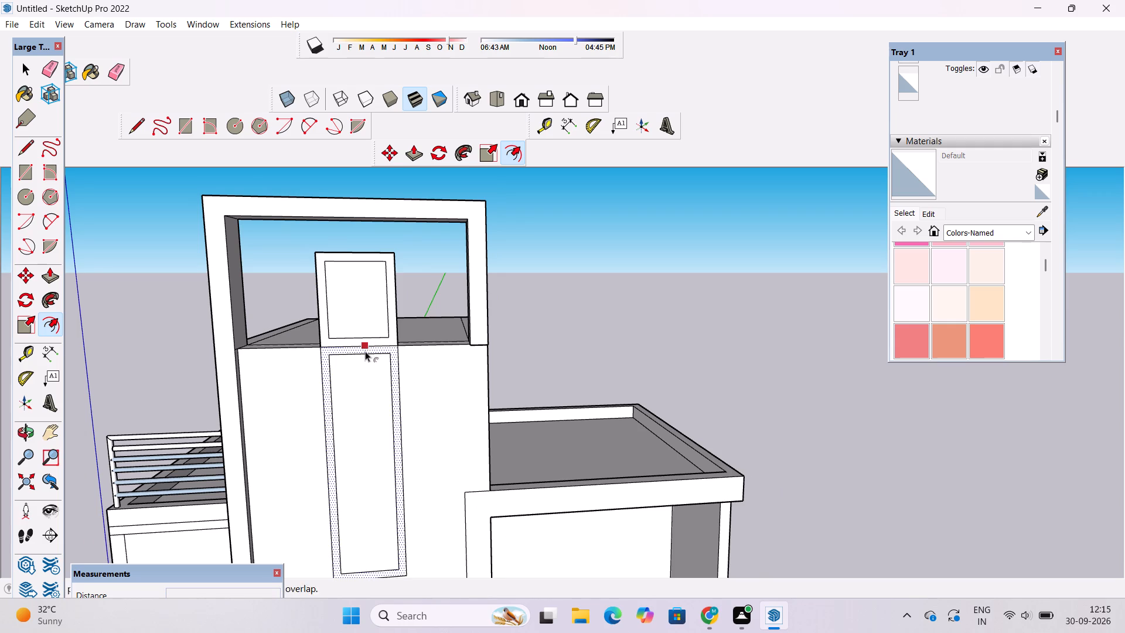
Examine the two bordered panels against the tower face and rooftop frame from the side and front.
{"action": "key", "text": "space"}
{"action": "key", "text": "e"}
{"action": "key", "text": "r"}
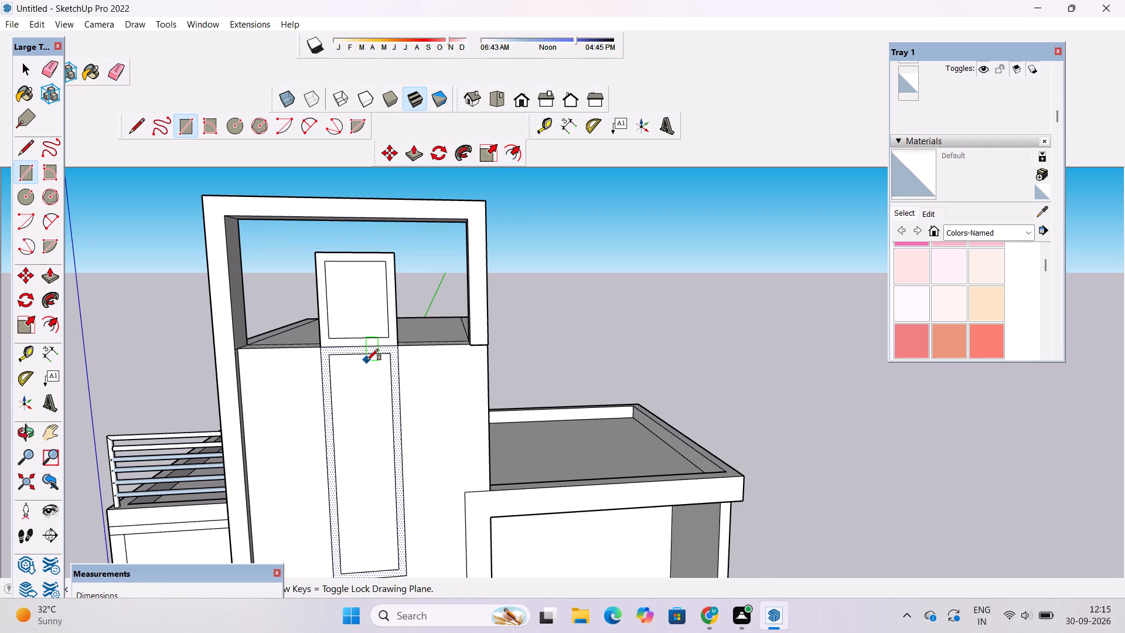
{"action": "key", "text": "o"}
{"action": "left_click_drag", "start_coordinate": [306, 375], "coordinate": [645, 366]}
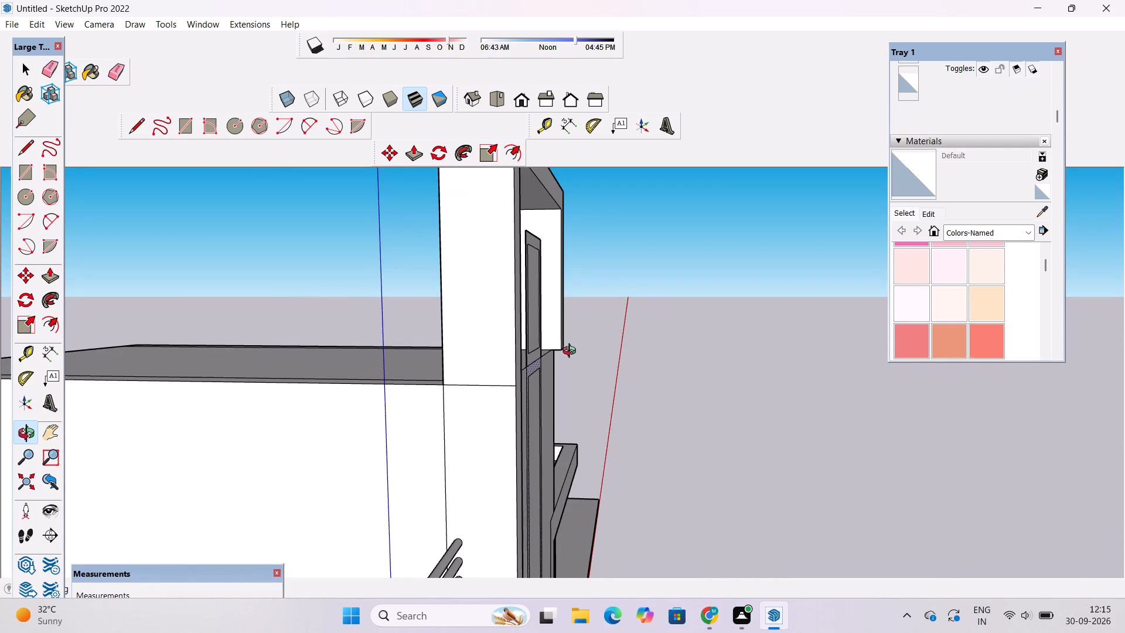
{"action": "left_click_drag", "start_coordinate": [577, 347], "coordinate": [393, 380]}
{"action": "scroll", "coordinate": [462, 354], "scroll_direction": "up", "scroll_amount": 1}
{"action": "left_click_drag", "start_coordinate": [483, 354], "coordinate": [360, 360]}
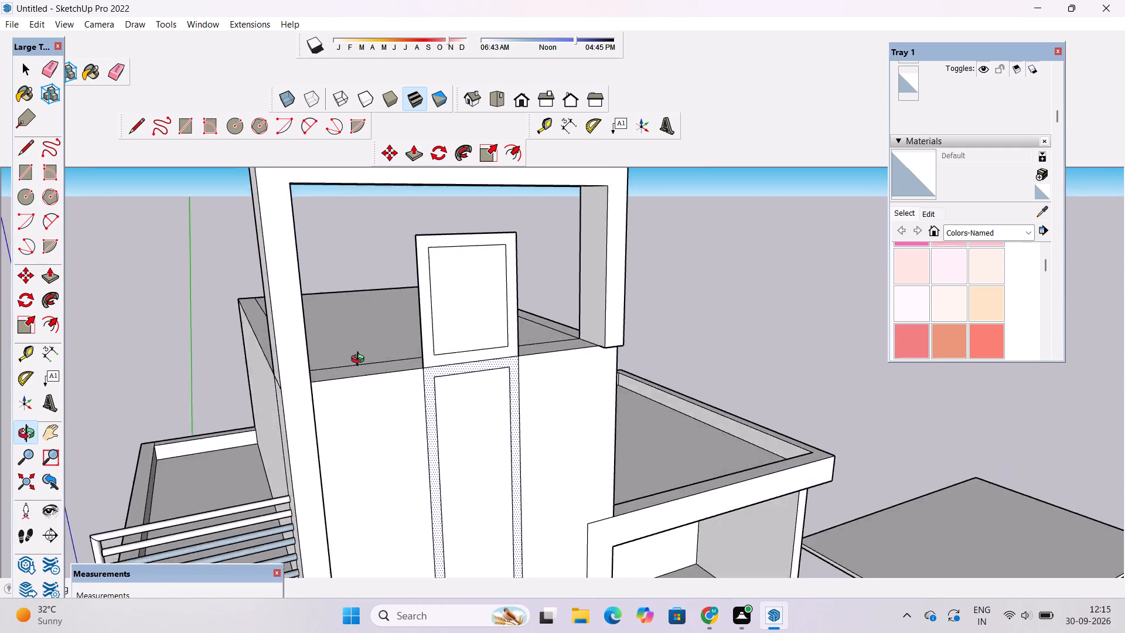
{"action": "left_click_drag", "start_coordinate": [360, 360], "coordinate": [356, 361]}
{"action": "left_click_drag", "start_coordinate": [420, 369], "coordinate": [383, 369]}
{"action": "left_click_drag", "start_coordinate": [431, 366], "coordinate": [456, 375], "text": "shift"}
{"action": "scroll", "coordinate": [457, 363], "scroll_direction": "up", "scroll_amount": 2}
{"action": "left_click_drag", "start_coordinate": [457, 360], "coordinate": [440, 369], "text": "shift"}
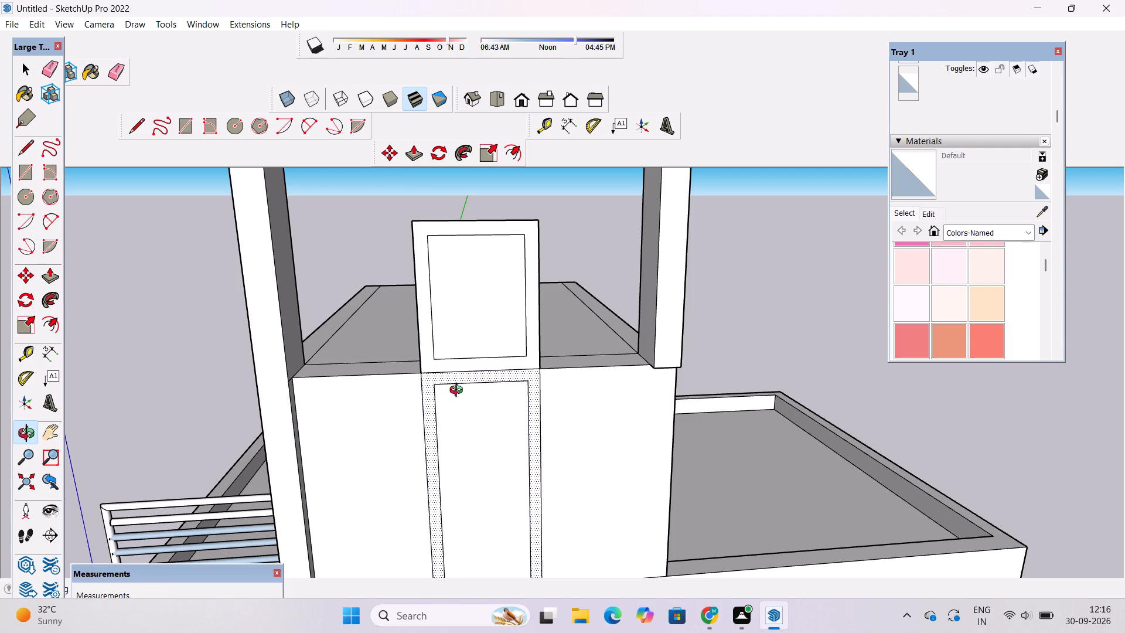
{"action": "scroll", "coordinate": [460, 392], "scroll_direction": "down", "scroll_amount": 8}
{"action": "left_click_drag", "start_coordinate": [491, 411], "coordinate": [461, 317], "text": "shift"}
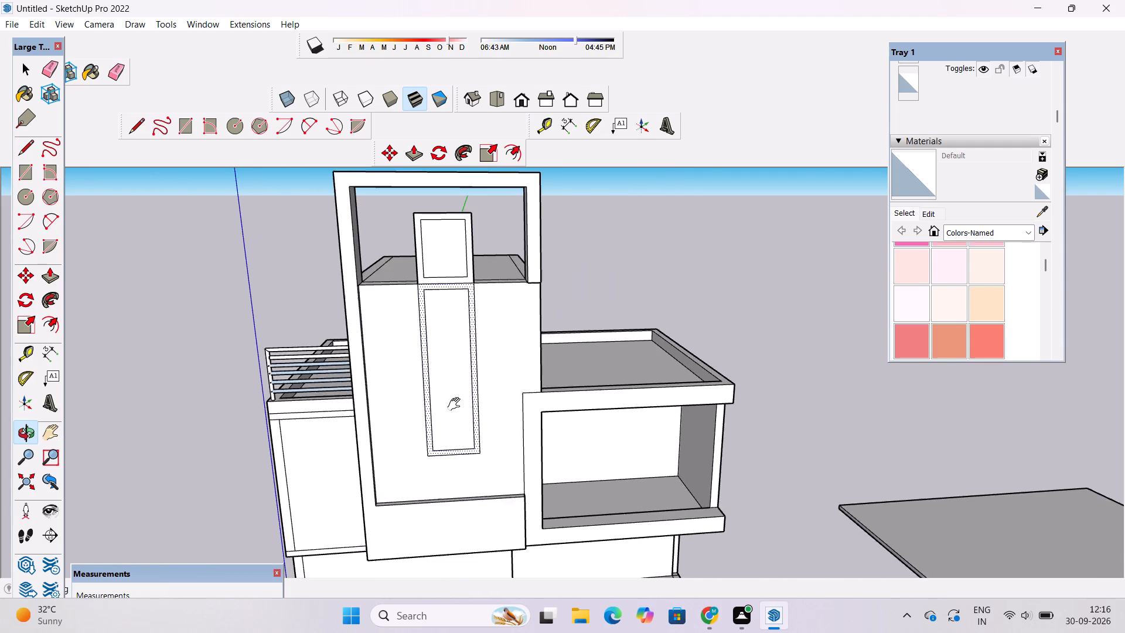
{"action": "scroll", "coordinate": [456, 404], "scroll_direction": "up", "scroll_amount": 4, "text": "shift"}
{"action": "left_click_drag", "start_coordinate": [458, 427], "coordinate": [481, 500], "text": "shift"}
Push/pull the lower panel's border on the tower's front face outward 2'.
{"action": "key", "text": "p"}
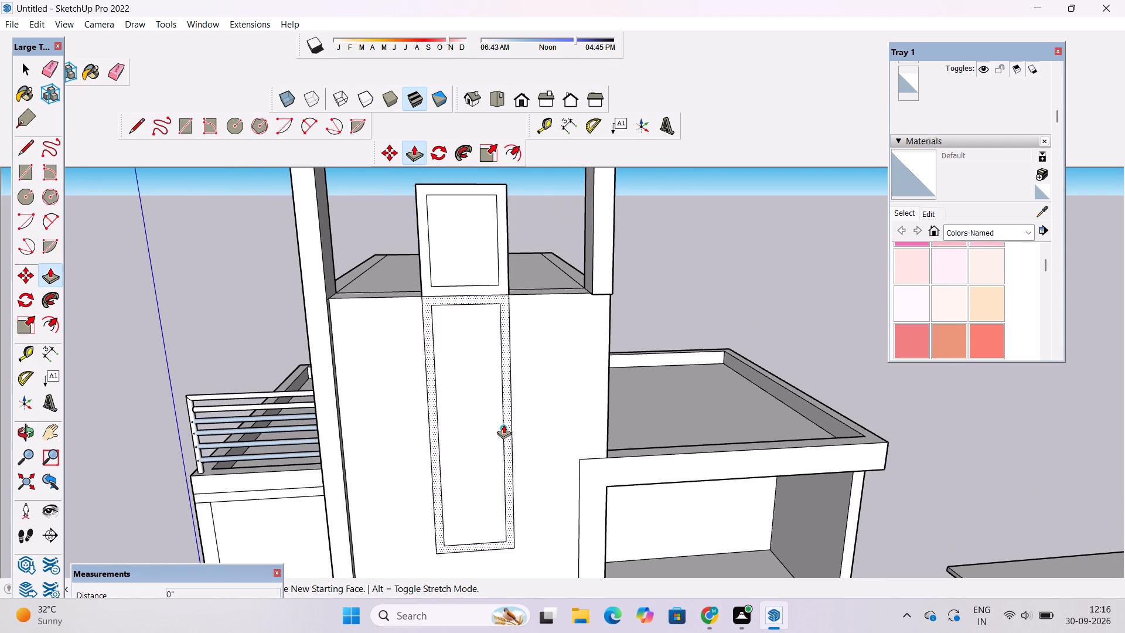
{"action": "left_click", "coordinate": [510, 413]}
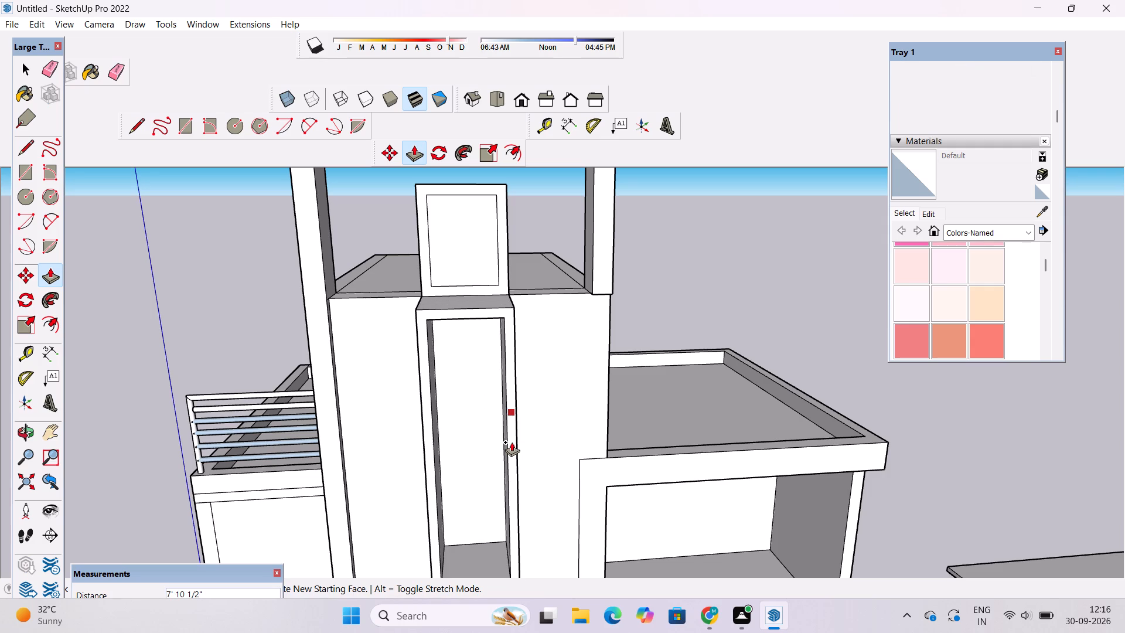
{"action": "type", "text": "2'"}
{"action": "key", "text": "Return"}
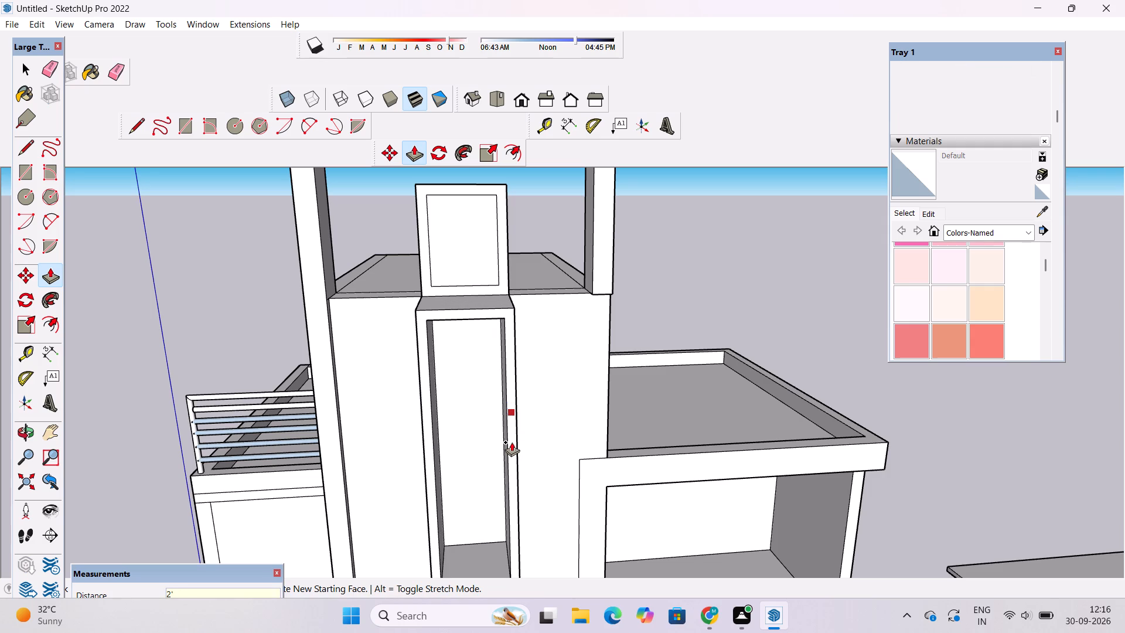
Push/pull the upper panel's border, above the roof edge, outward 2' in line with the lower border.
{"action": "scroll", "coordinate": [510, 403], "scroll_direction": "down", "scroll_amount": 4}
{"action": "scroll", "coordinate": [473, 302], "scroll_direction": "up", "scroll_amount": 4}
{"action": "scroll", "coordinate": [454, 248], "scroll_direction": "up", "scroll_amount": 4}
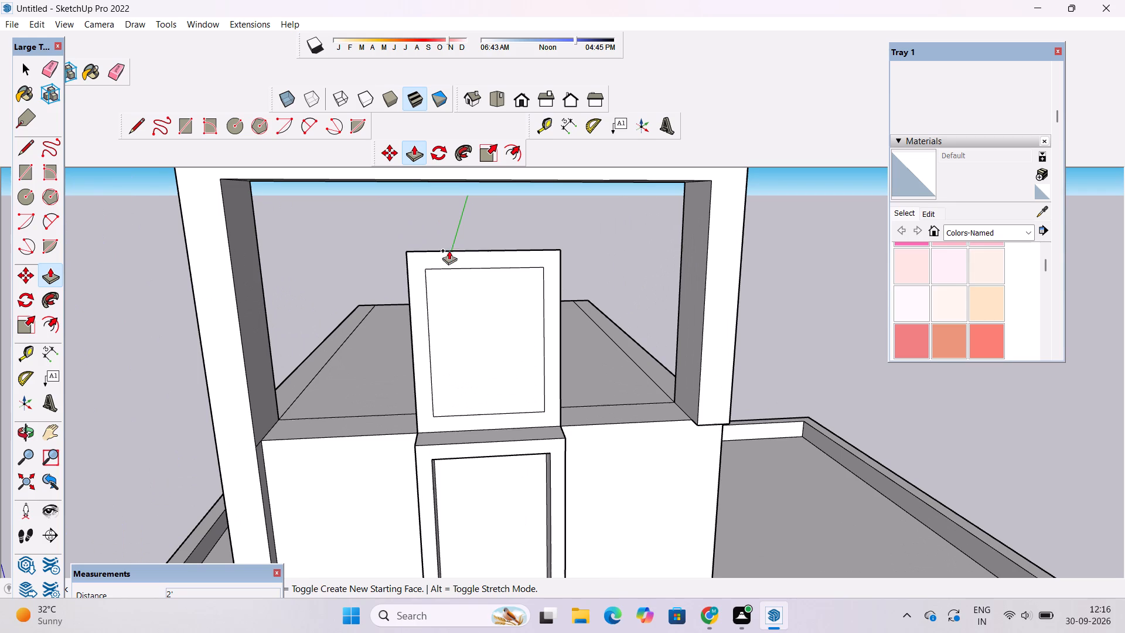
{"action": "left_click", "coordinate": [414, 261]}
{"action": "scroll", "coordinate": [454, 304], "scroll_direction": "down", "scroll_amount": 4}
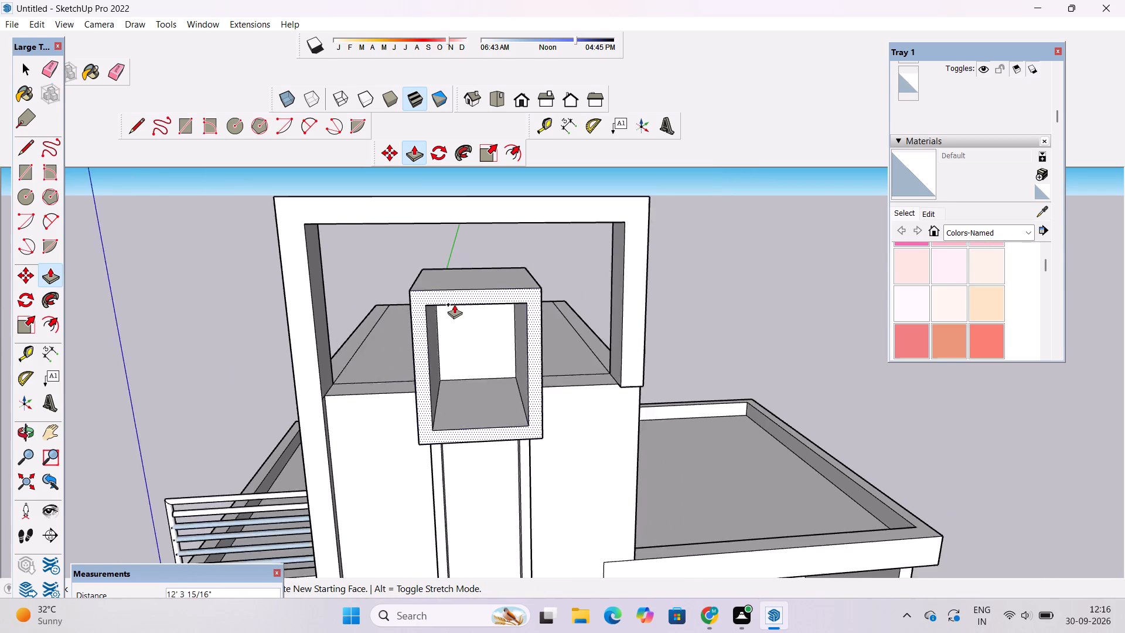
{"action": "scroll", "coordinate": [454, 304], "scroll_direction": "down", "scroll_amount": 6}
{"action": "type", "text": "2'"}
{"action": "key", "text": "Return"}
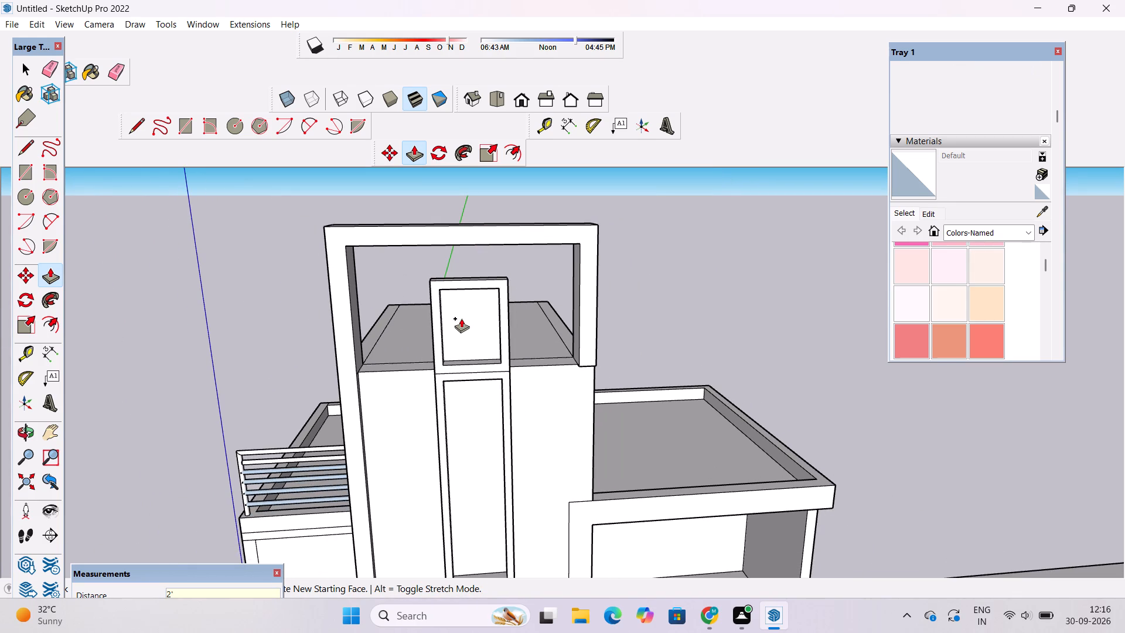
Delete the upper panel's inner face, leaving an open frame above the roof.
{"action": "scroll", "coordinate": [461, 318], "scroll_direction": "up", "scroll_amount": 2}
{"action": "key", "text": "o"}
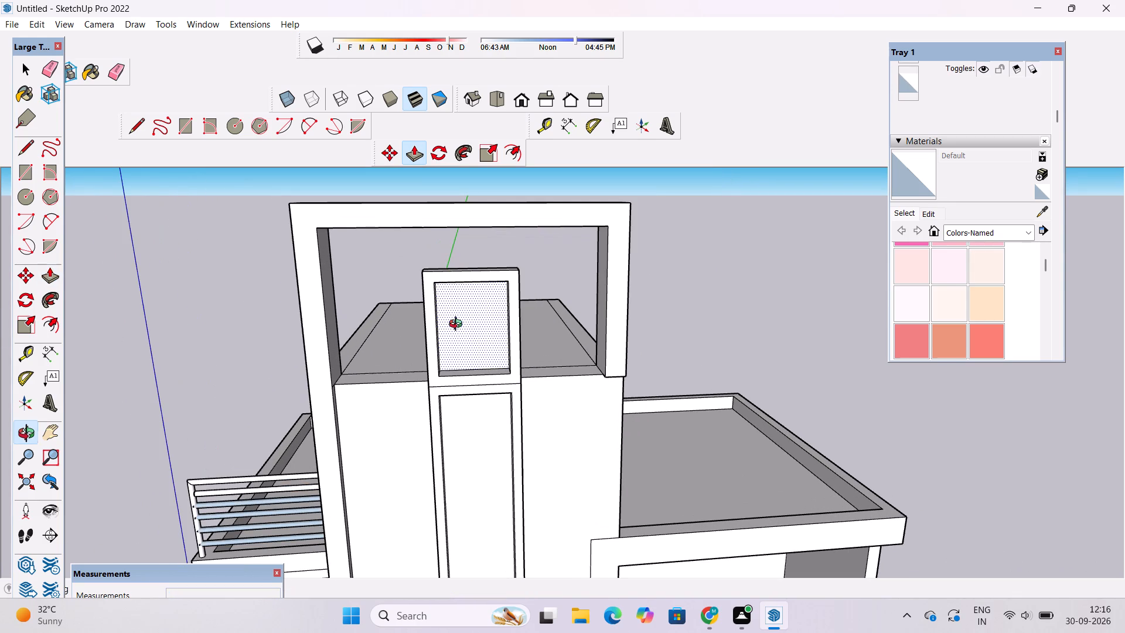
{"action": "scroll", "coordinate": [457, 328], "scroll_direction": "down", "scroll_amount": 6}
{"action": "left_click_drag", "start_coordinate": [391, 353], "coordinate": [591, 325]}
{"action": "scroll", "coordinate": [445, 326], "scroll_direction": "up", "scroll_amount": 6}
{"action": "left_click_drag", "start_coordinate": [427, 339], "coordinate": [734, 336]}
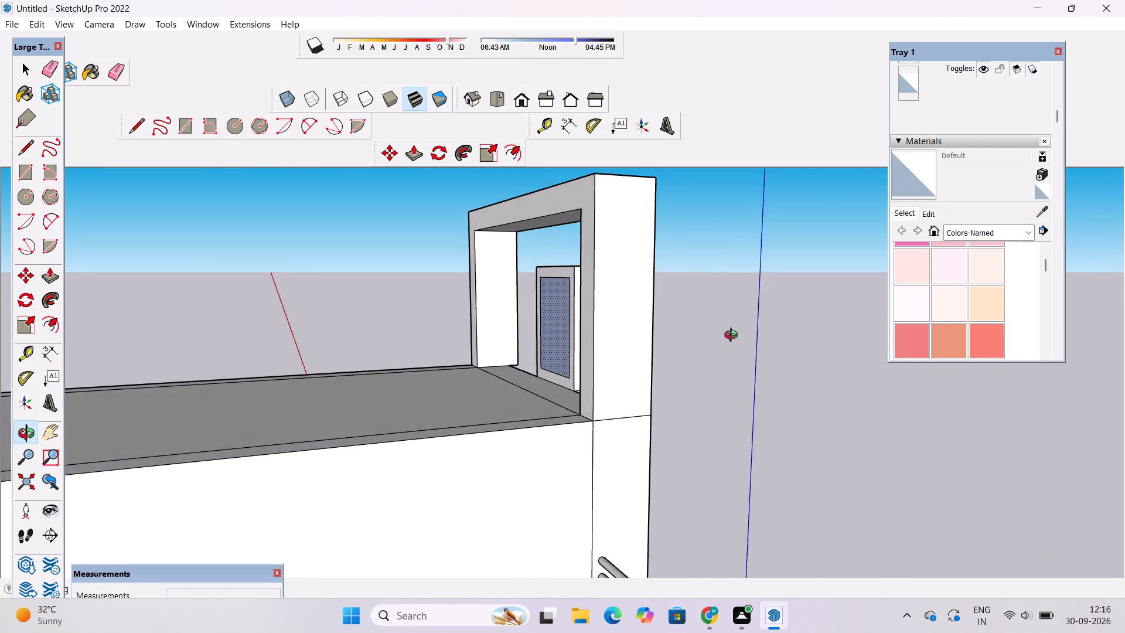
{"action": "left_click_drag", "start_coordinate": [734, 336], "coordinate": [765, 332]}
{"action": "scroll", "coordinate": [555, 319], "scroll_direction": "up", "scroll_amount": 4}
{"action": "left_click_drag", "start_coordinate": [521, 328], "coordinate": [546, 343]}
{"action": "left_click_drag", "start_coordinate": [548, 343], "coordinate": [606, 345]}
{"action": "left_click_drag", "start_coordinate": [606, 347], "coordinate": [527, 372]}
{"action": "left_click_drag", "start_coordinate": [527, 372], "coordinate": [550, 369]}
{"action": "key", "text": "Delete"}
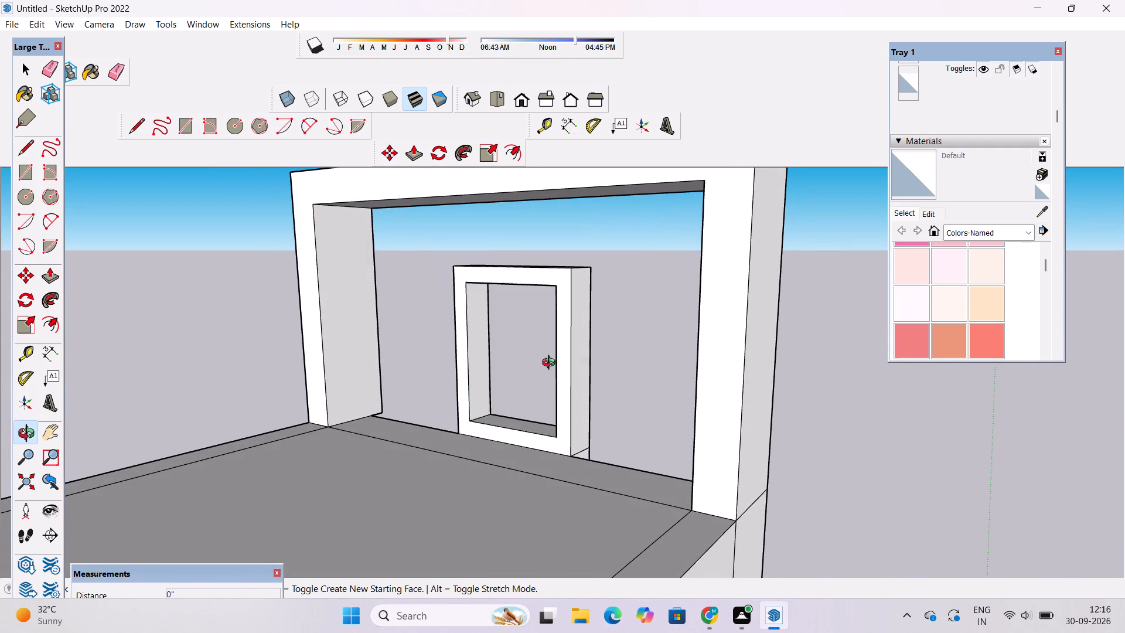
Examine the open upper frame and its junction with the lower bordered panel from the front and above.
{"action": "left_click_drag", "start_coordinate": [613, 370], "coordinate": [31, 329]}
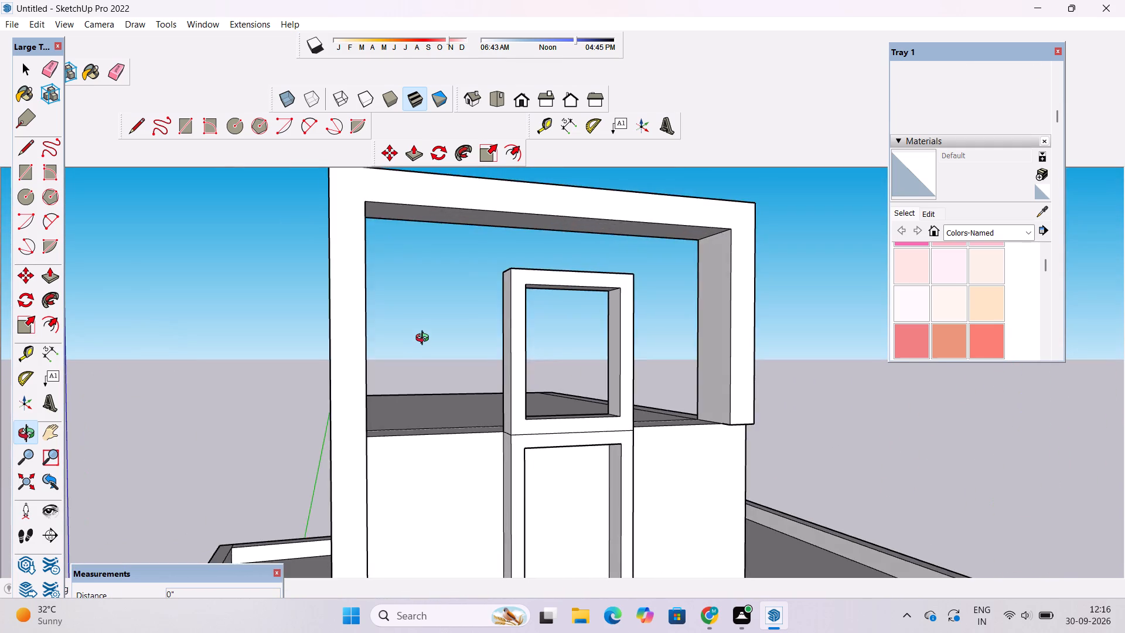
{"action": "scroll", "coordinate": [425, 339], "scroll_direction": "down", "scroll_amount": 6}
{"action": "left_click_drag", "start_coordinate": [465, 331], "coordinate": [467, 399]}
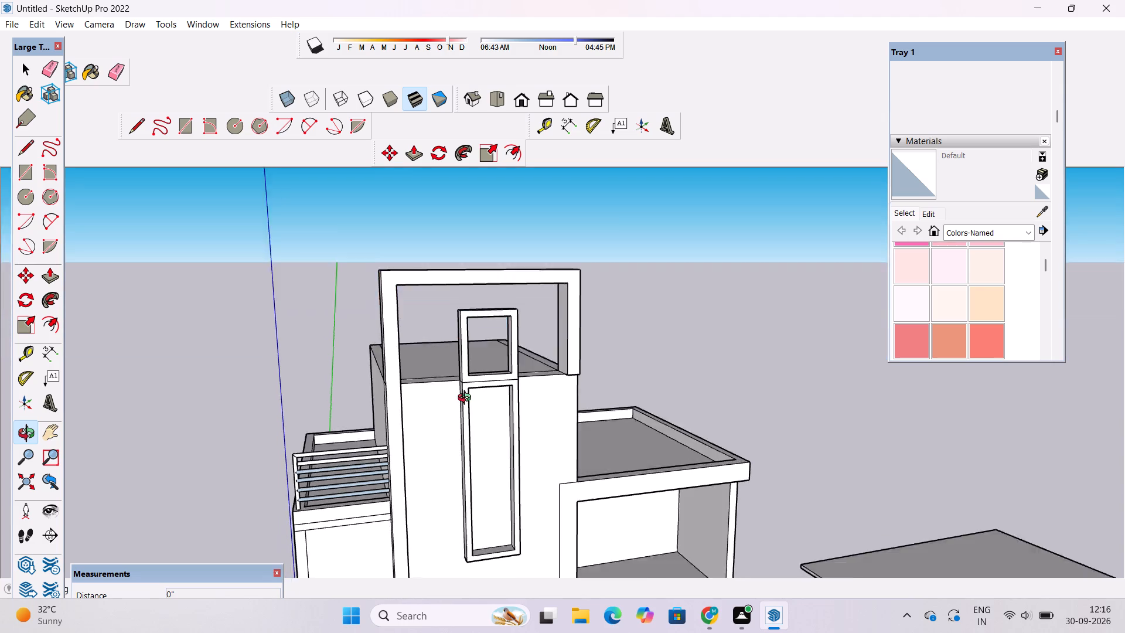
{"action": "left_click_drag", "start_coordinate": [467, 399], "coordinate": [467, 405]}
{"action": "scroll", "coordinate": [472, 400], "scroll_direction": "up", "scroll_amount": 4}
{"action": "left_click_drag", "start_coordinate": [486, 389], "coordinate": [461, 512]}
{"action": "scroll", "coordinate": [483, 376], "scroll_direction": "up", "scroll_amount": 10}
{"action": "left_click_drag", "start_coordinate": [504, 434], "coordinate": [499, 400]}
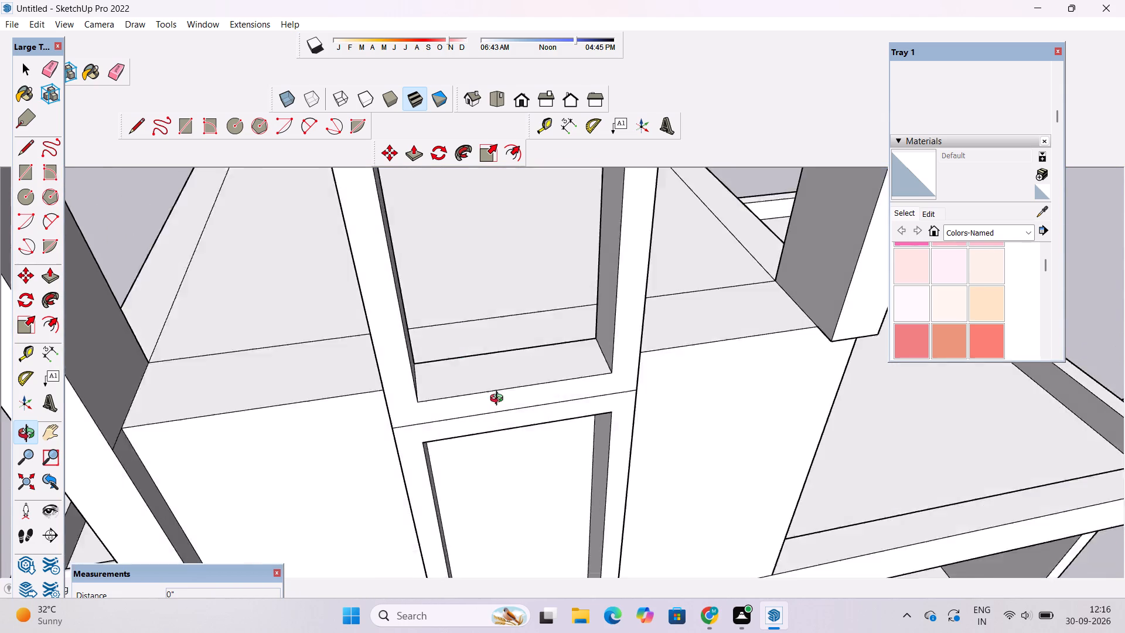
{"action": "left_click_drag", "start_coordinate": [499, 400], "coordinate": [427, 330]}
{"action": "left_click_drag", "start_coordinate": [435, 349], "coordinate": [502, 352]}
{"action": "left_click_drag", "start_coordinate": [502, 352], "coordinate": [442, 373]}
{"action": "scroll", "coordinate": [442, 373], "scroll_direction": "down", "scroll_amount": 4}
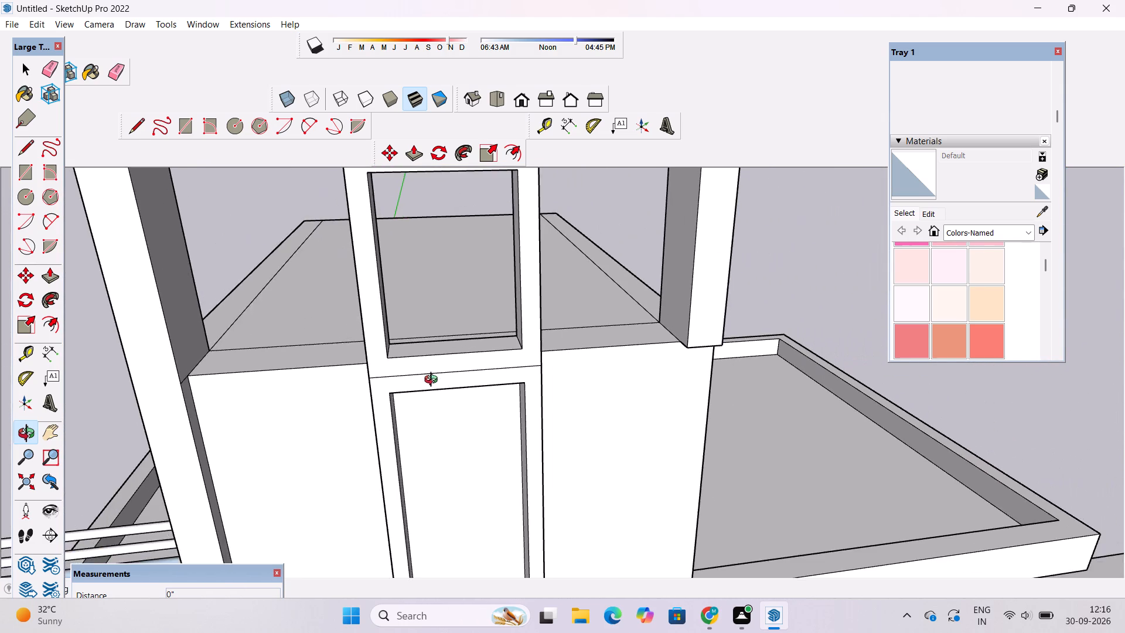
{"action": "left_click_drag", "start_coordinate": [440, 387], "coordinate": [459, 408]}
{"action": "scroll", "coordinate": [452, 384], "scroll_direction": "down", "scroll_amount": 3}
{"action": "left_click_drag", "start_coordinate": [452, 383], "coordinate": [456, 441], "text": "shift"}
{"action": "left_click_drag", "start_coordinate": [456, 441], "coordinate": [458, 404]}
{"action": "left_click_drag", "start_coordinate": [464, 419], "coordinate": [464, 386], "text": "shift"}
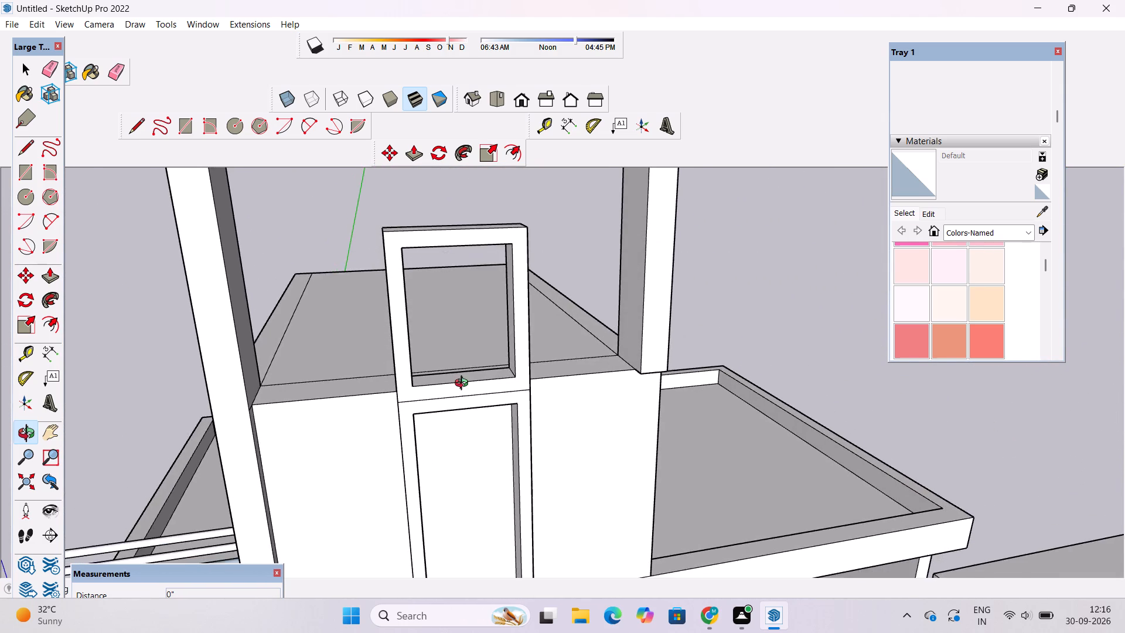
{"action": "scroll", "coordinate": [464, 384], "scroll_direction": "up", "scroll_amount": 3}
{"action": "left_click_drag", "start_coordinate": [464, 383], "coordinate": [464, 408]}
{"action": "scroll", "coordinate": [464, 402], "scroll_direction": "up", "scroll_amount": 2}
{"action": "left_click", "coordinate": [464, 401], "text": "shift"}
{"action": "left_click_drag", "start_coordinate": [464, 404], "coordinate": [448, 405]}
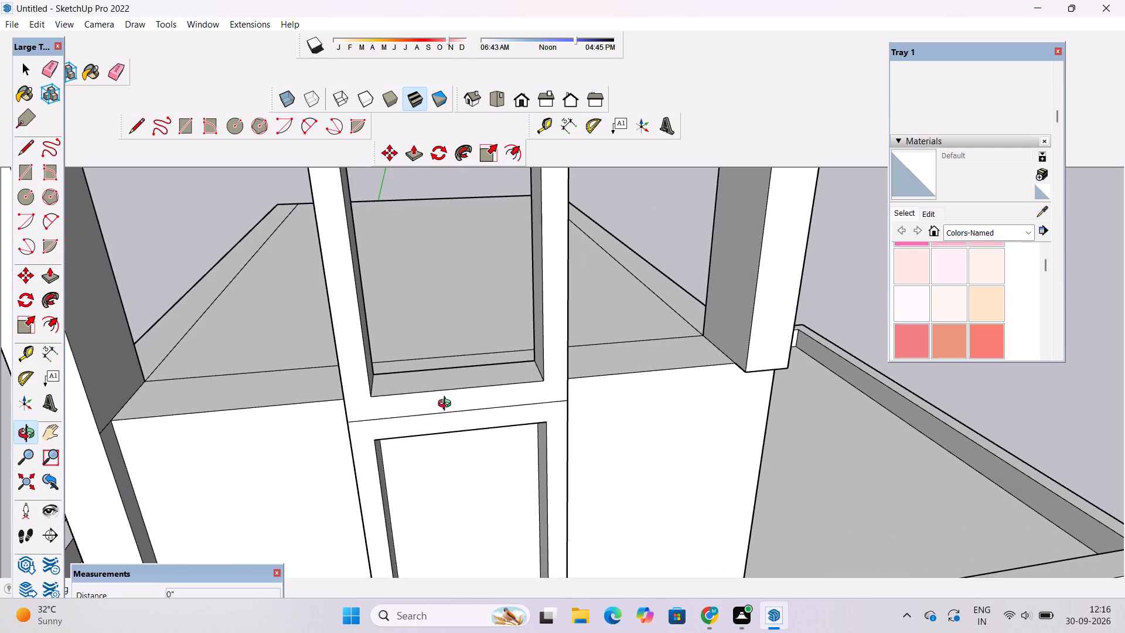
{"action": "left_click_drag", "start_coordinate": [449, 404], "coordinate": [432, 404]}
{"action": "left_click_drag", "start_coordinate": [432, 404], "coordinate": [454, 431], "text": "shift"}
{"action": "left_click", "coordinate": [454, 431]}
{"action": "left_click_drag", "start_coordinate": [457, 426], "coordinate": [465, 446]}
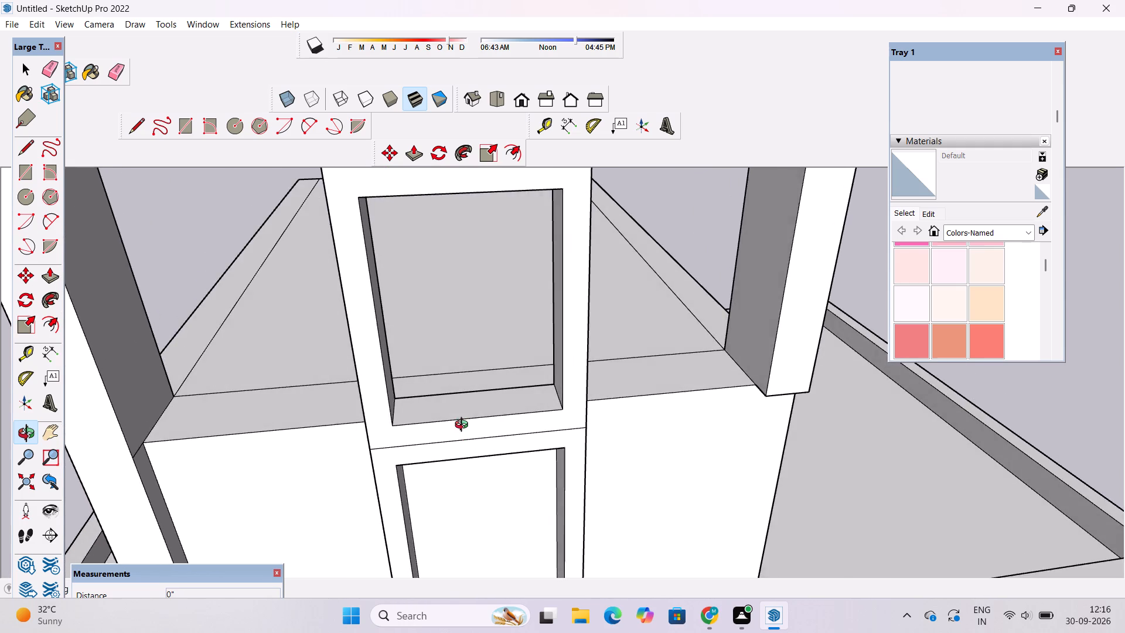
Raise the bottom inner face of the upper frame's opening by 4' with Push/Pull.
{"action": "scroll", "coordinate": [464, 426], "scroll_direction": "up", "scroll_amount": 4}
{"action": "key", "text": "space"}
{"action": "left_click", "coordinate": [479, 394]}
{"action": "key", "text": "p"}
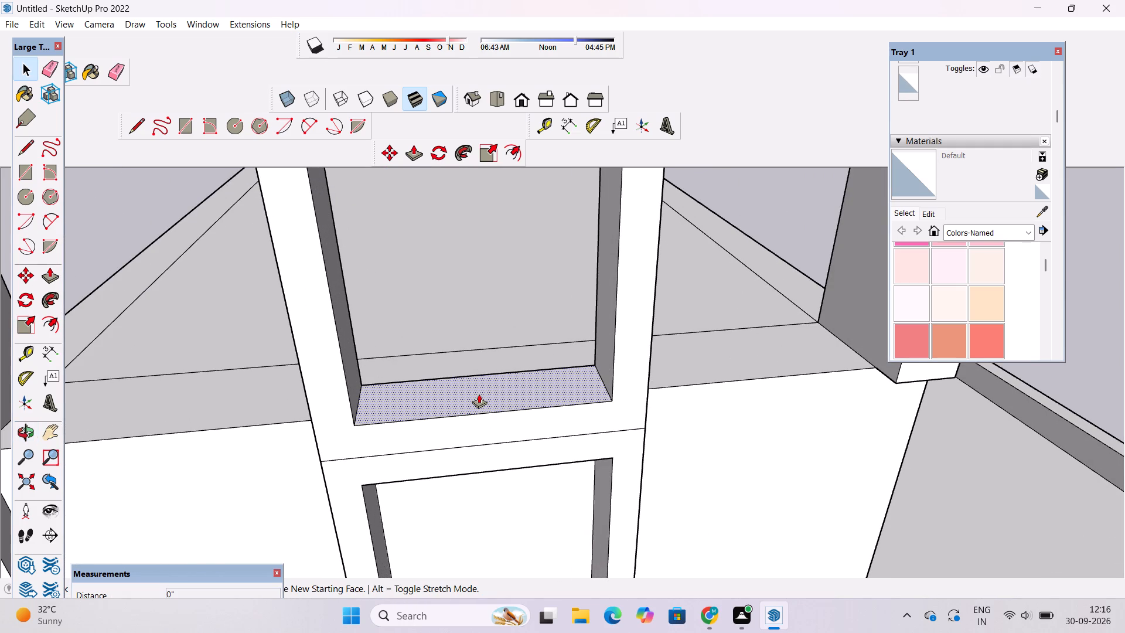
{"action": "scroll", "coordinate": [479, 394], "scroll_direction": "down", "scroll_amount": 7}
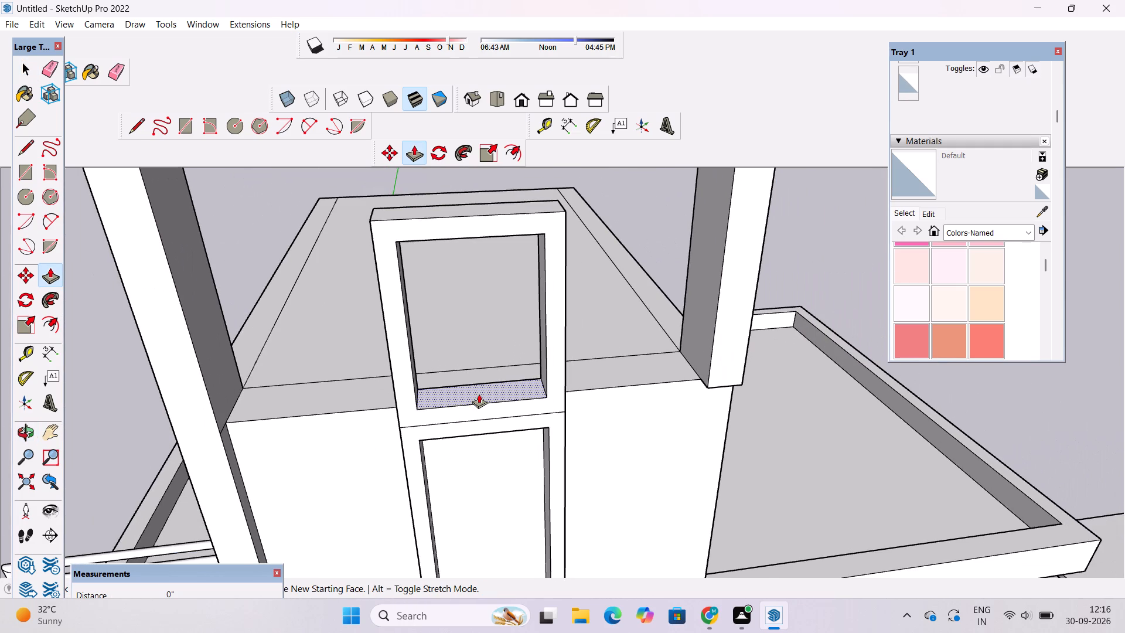
{"action": "left_click", "coordinate": [479, 394]}
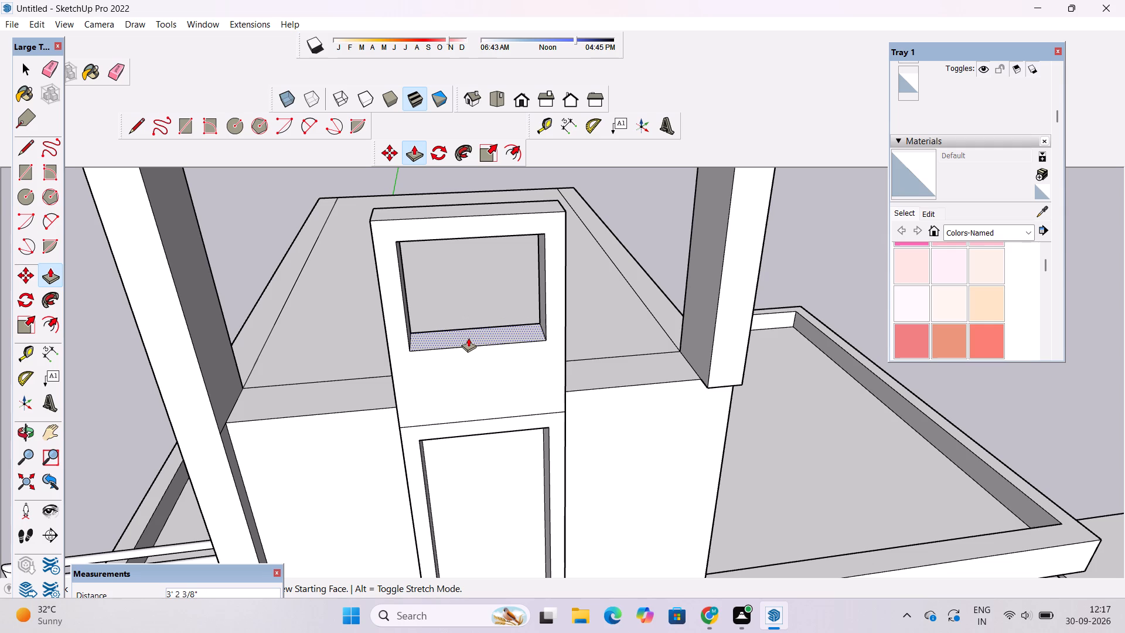
{"action": "type", "text": "4'"}
{"action": "key", "text": "Return"}
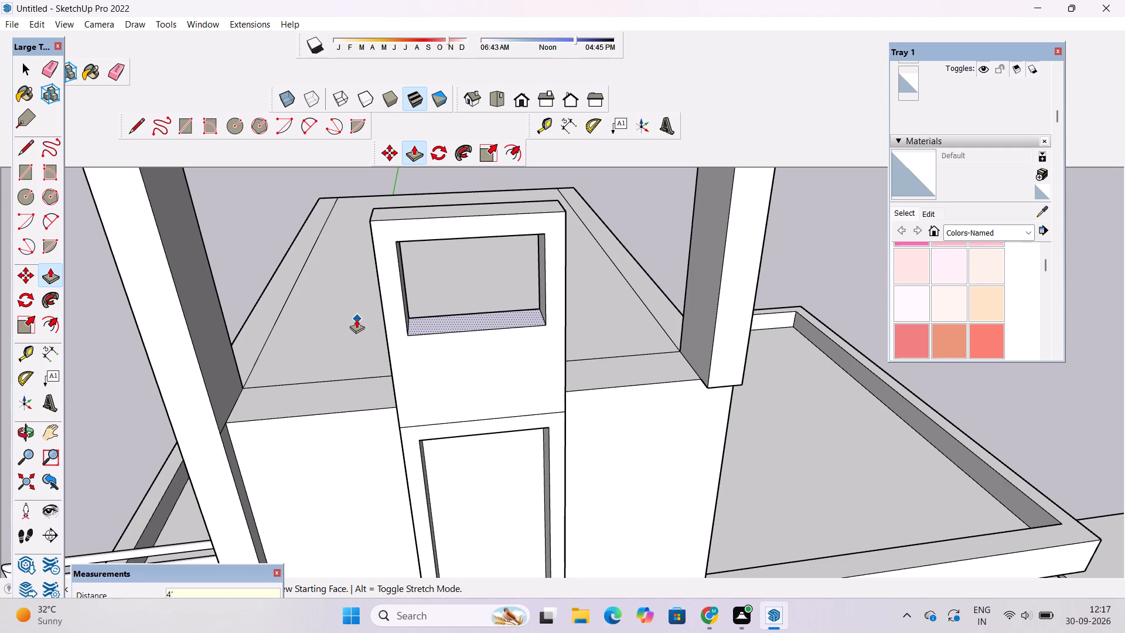
{"action": "key", "text": "space"}
Erase the horizontal seam line between the upper and lower frames at the roof edge.
{"action": "key", "text": "o"}
{"action": "scroll", "coordinate": [357, 328], "scroll_direction": "down", "scroll_amount": 6}
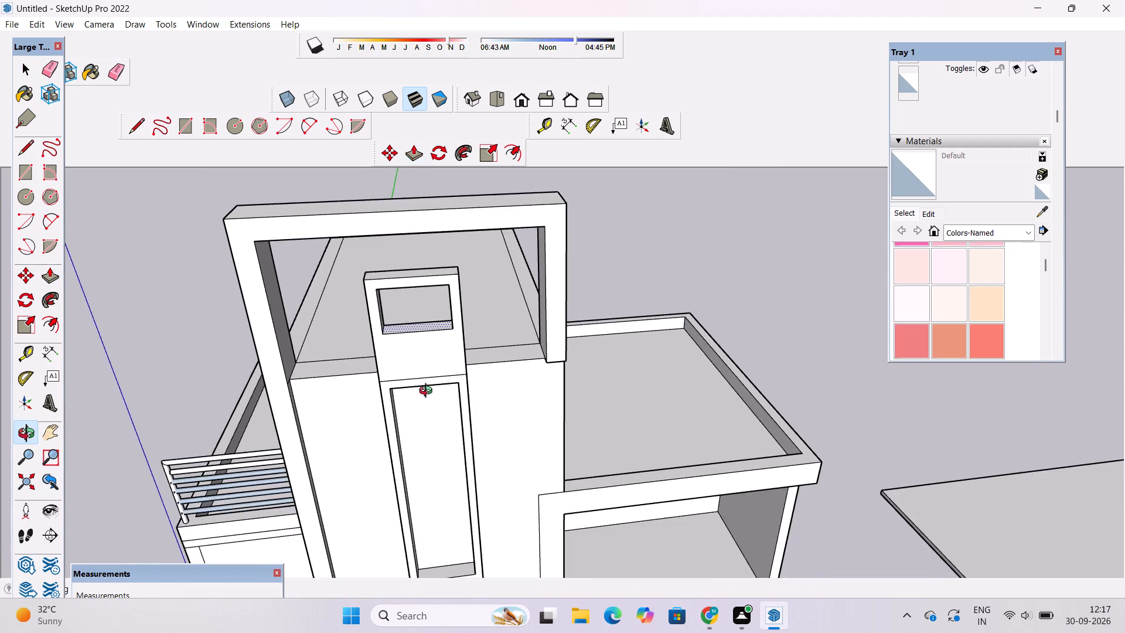
{"action": "left_click_drag", "start_coordinate": [429, 392], "coordinate": [427, 306]}
{"action": "left_click_drag", "start_coordinate": [430, 356], "coordinate": [398, 344]}
{"action": "left_click_drag", "start_coordinate": [397, 344], "coordinate": [452, 345]}
{"action": "scroll", "coordinate": [448, 336], "scroll_direction": "up", "scroll_amount": 1}
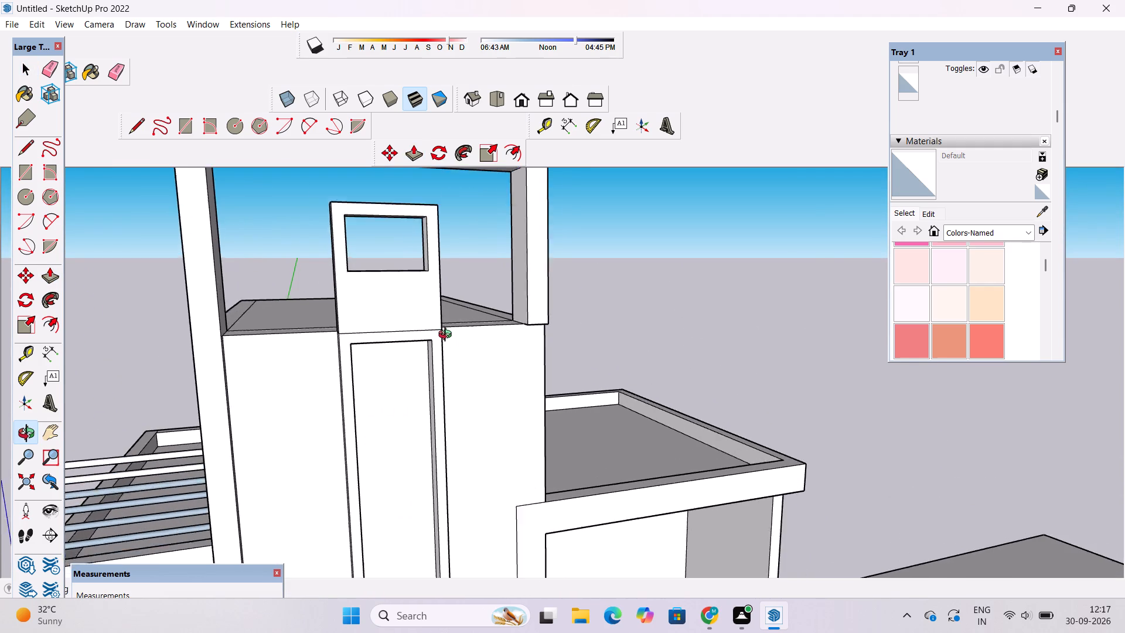
{"action": "scroll", "coordinate": [448, 336], "scroll_direction": "up", "scroll_amount": 1}
{"action": "left_click_drag", "start_coordinate": [446, 319], "coordinate": [456, 386], "text": "shift"}
{"action": "scroll", "coordinate": [387, 395], "scroll_direction": "up", "scroll_amount": 4}
{"action": "left_click_drag", "start_coordinate": [387, 399], "coordinate": [393, 378]}
{"action": "key", "text": "space"}
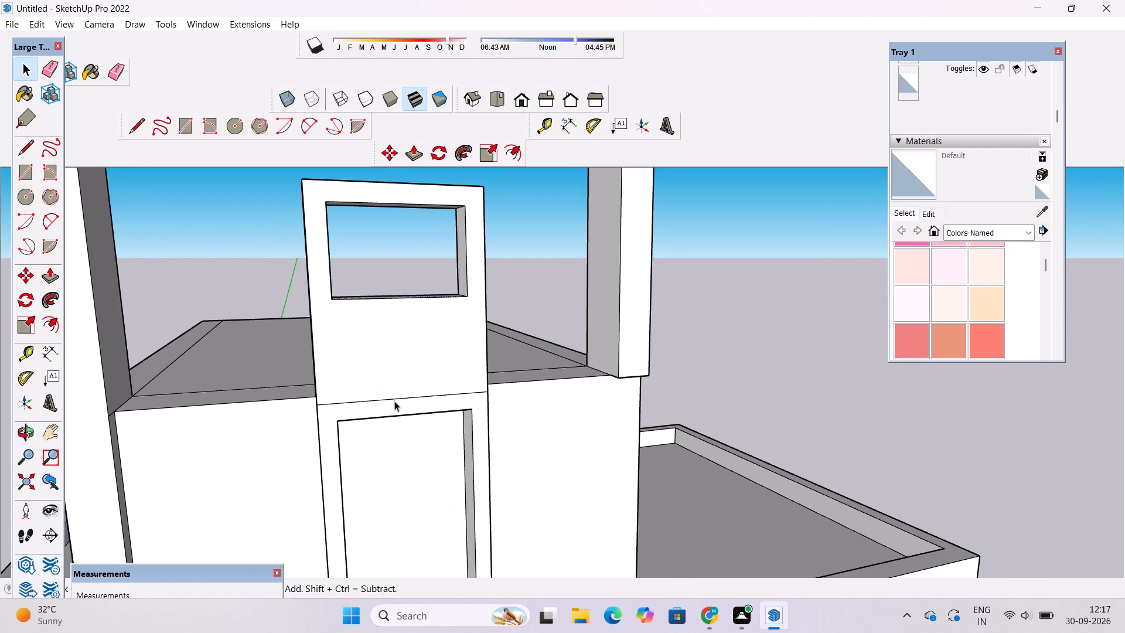
{"action": "key", "text": "e"}
{"action": "left_click_drag", "start_coordinate": [403, 391], "coordinate": [403, 399]}
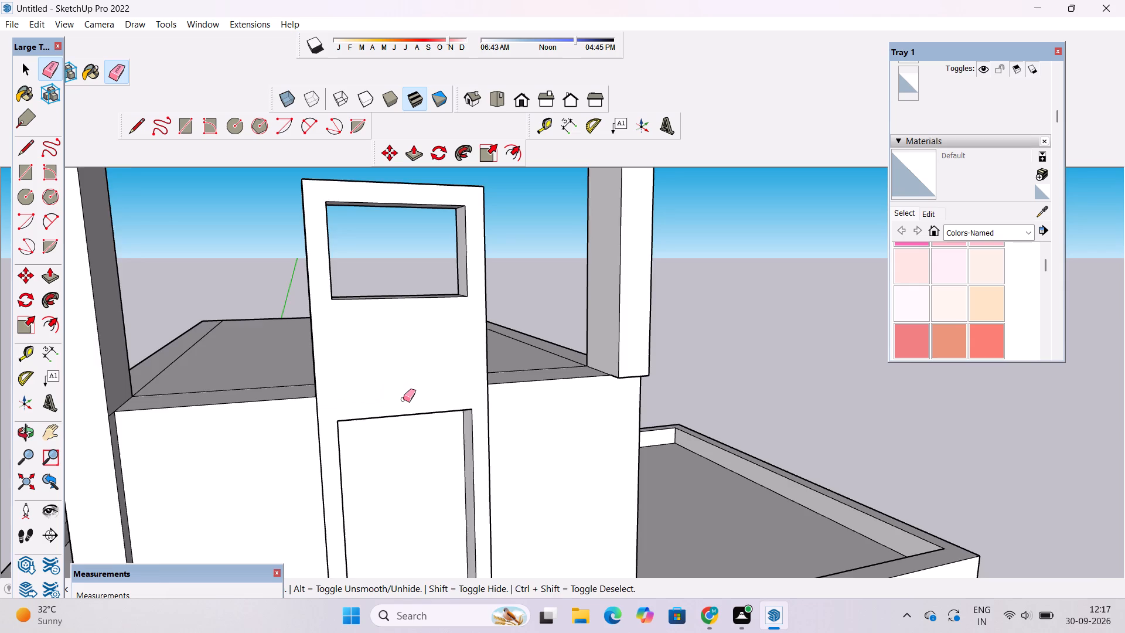
Draw a strip about 1' 8" high directly beneath the upper opening, spanning the opening's full width.
{"action": "scroll", "coordinate": [403, 399], "scroll_direction": "down", "scroll_amount": 4}
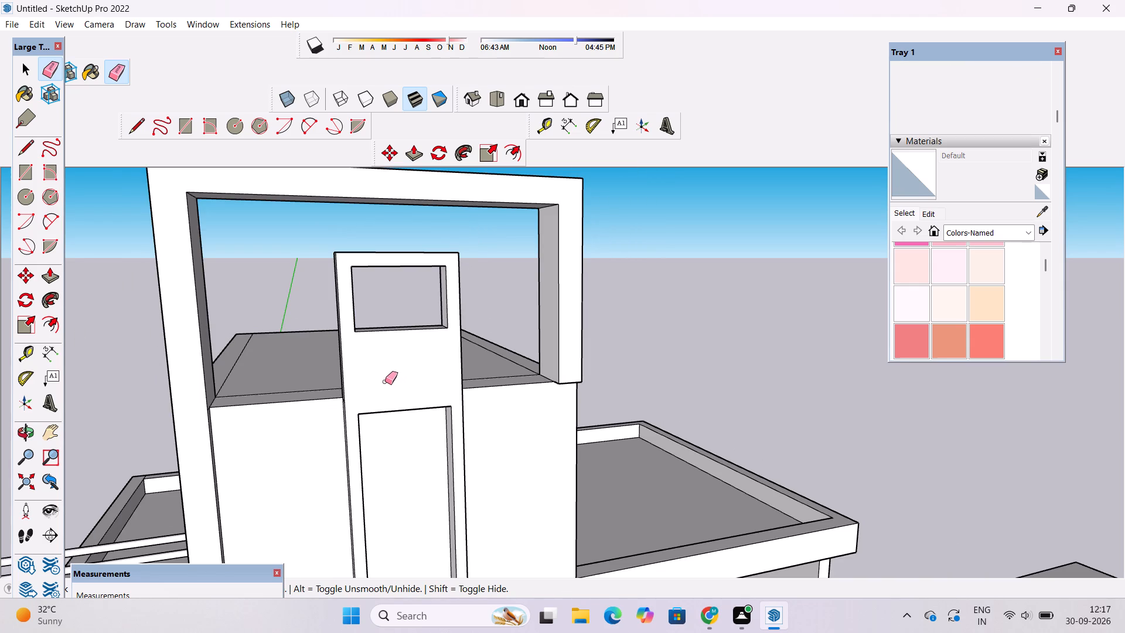
{"action": "key", "text": "l"}
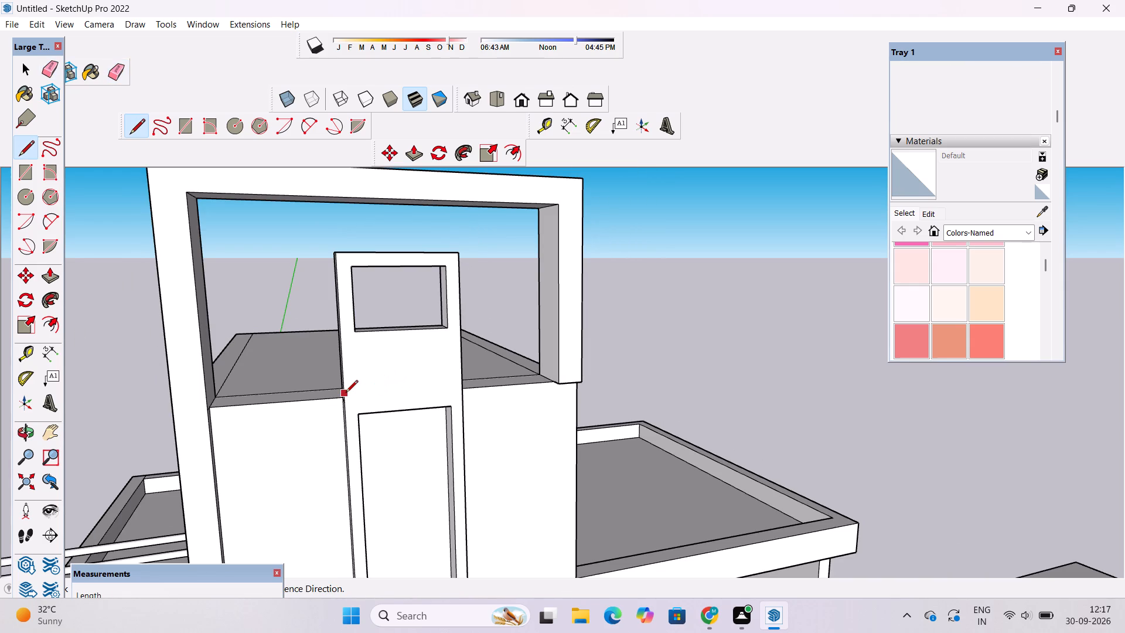
{"action": "scroll", "coordinate": [356, 332], "scroll_direction": "up", "scroll_amount": 3}
{"action": "left_click", "coordinate": [354, 331]}
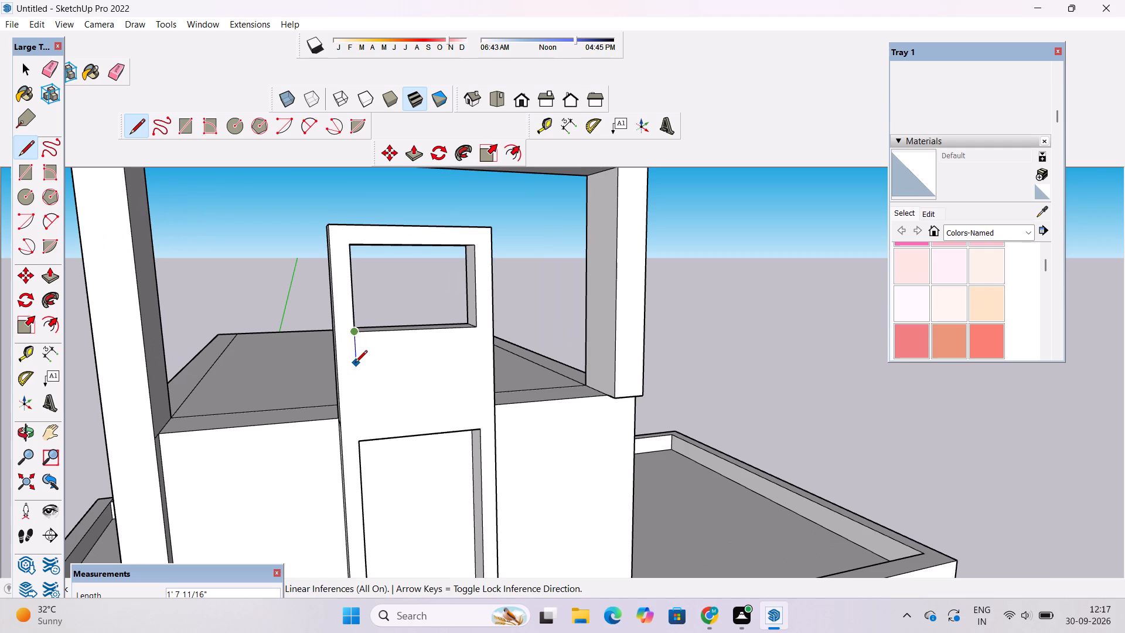
{"action": "left_click", "coordinate": [355, 363]}
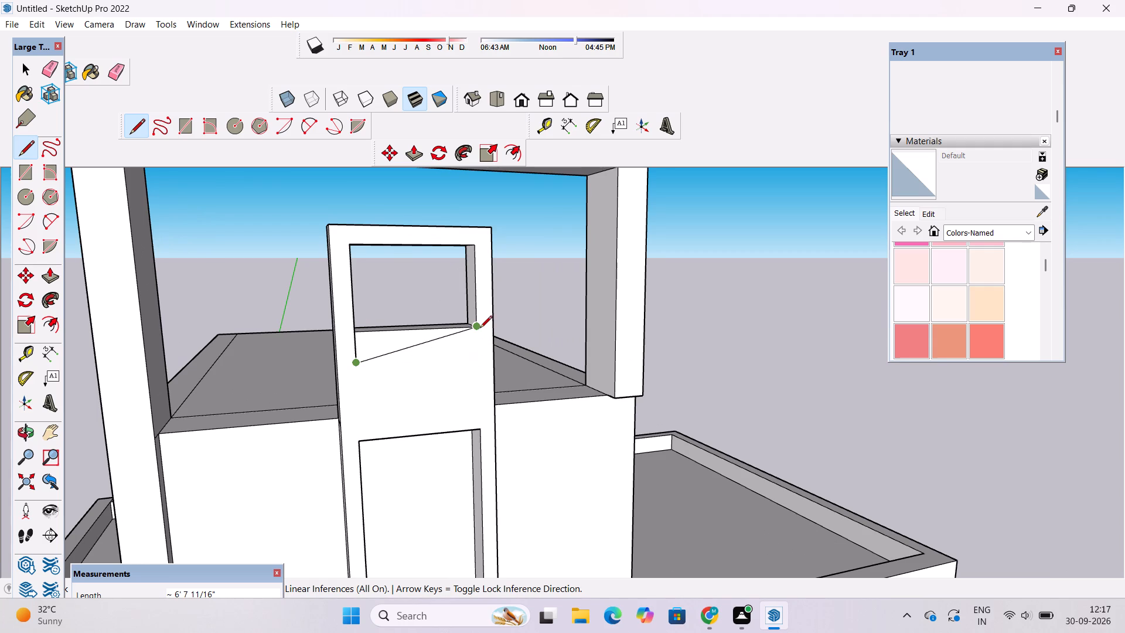
{"action": "left_click", "coordinate": [478, 356]}
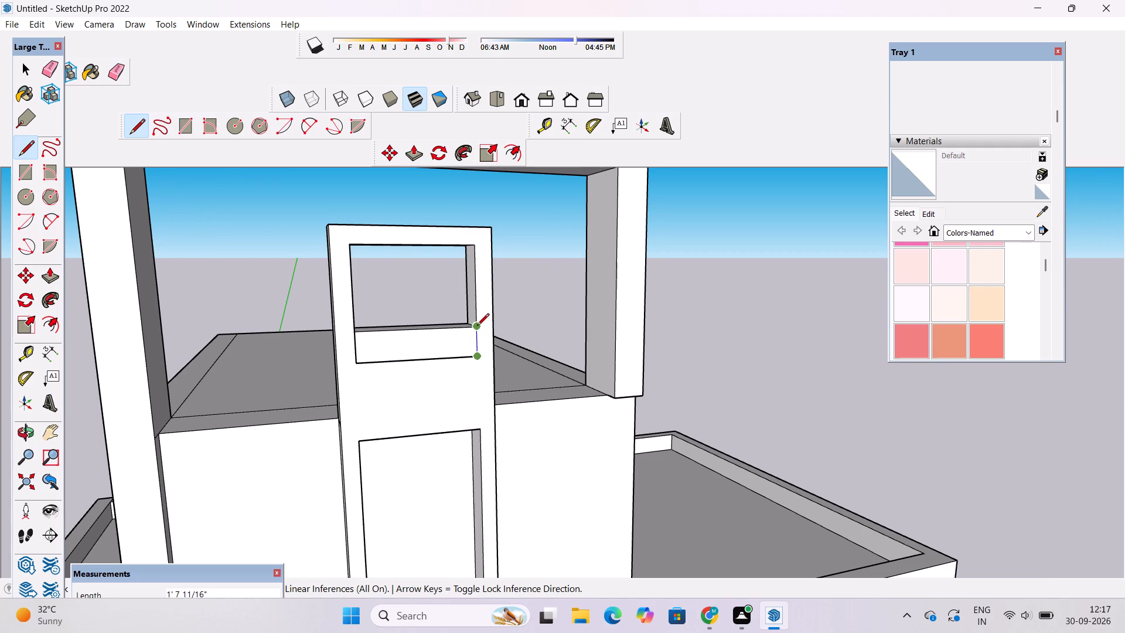
{"action": "left_click", "coordinate": [477, 326]}
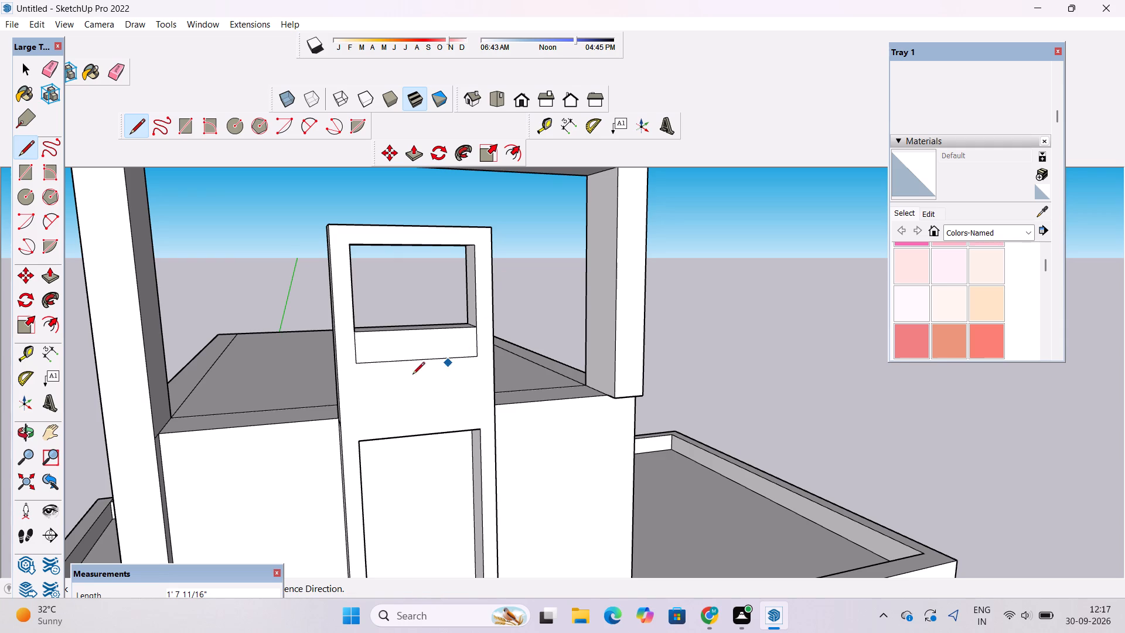
Draw two vertical lines joining the strip's bottom corners to the top corners of the lower recess.
{"action": "left_click", "coordinate": [356, 364]}
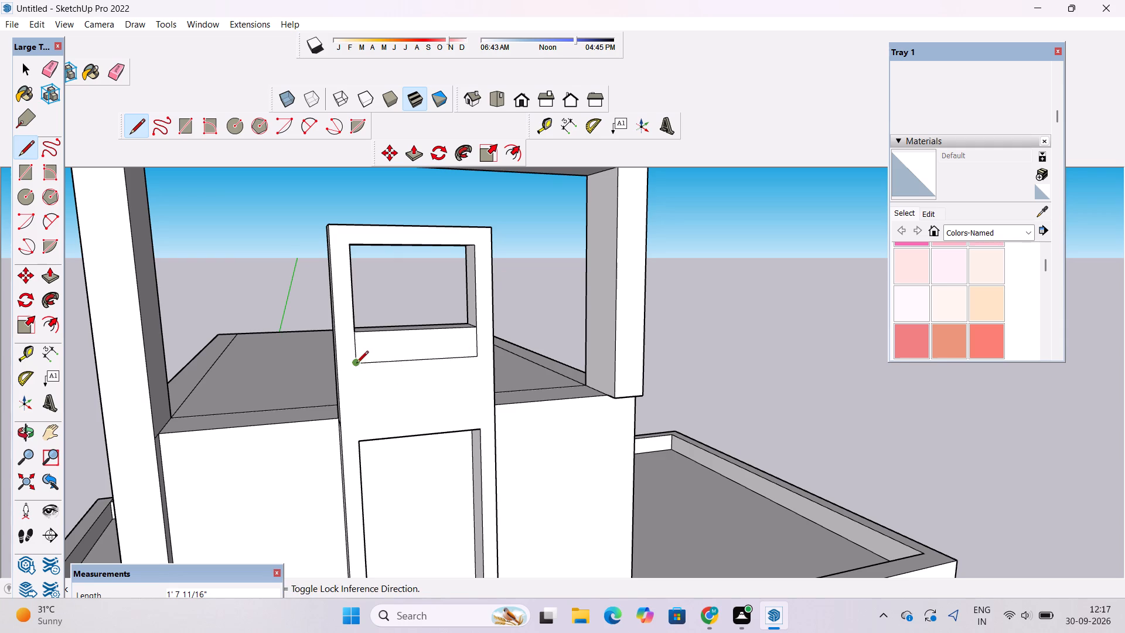
{"action": "left_click", "coordinate": [357, 445]}
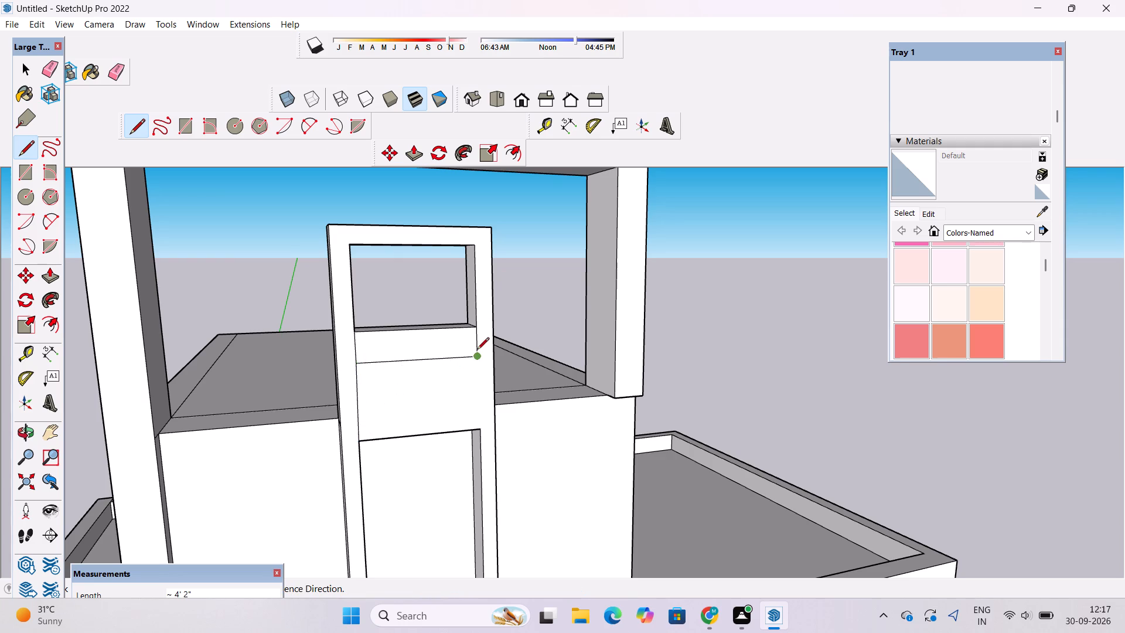
{"action": "left_click", "coordinate": [476, 358]}
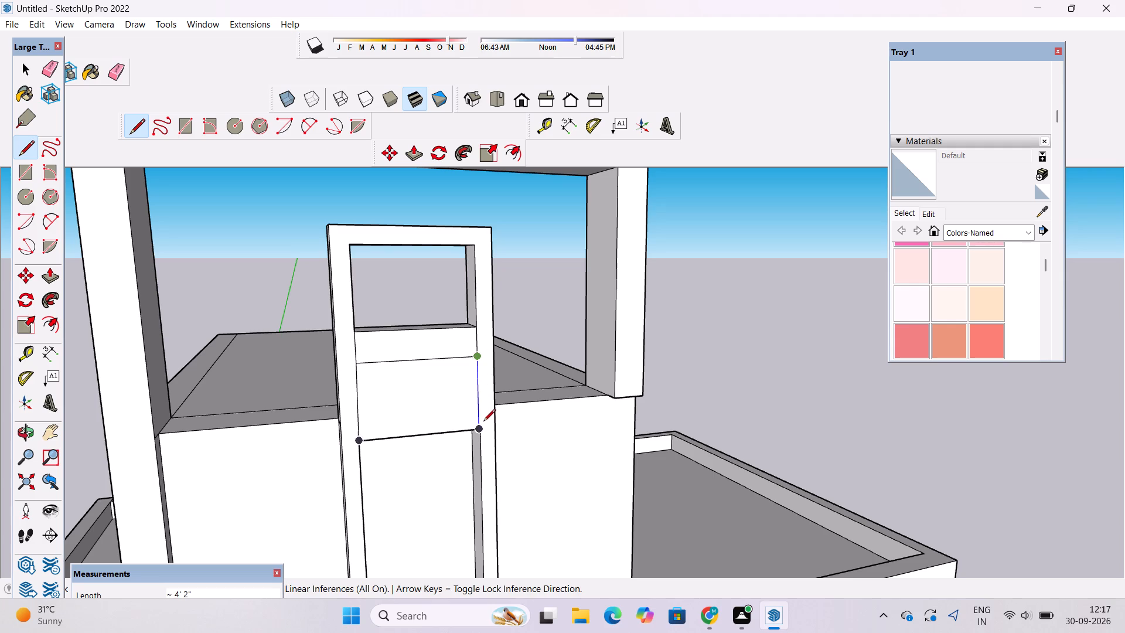
{"action": "left_click", "coordinate": [484, 429]}
{"action": "key", "text": "space"}
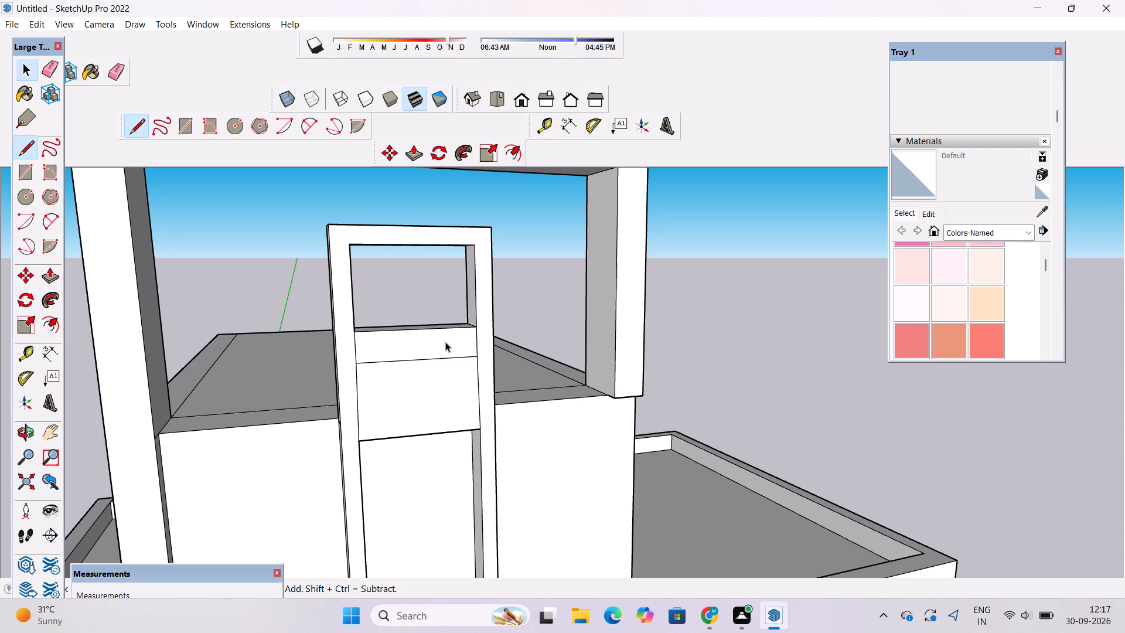
Push the strip beneath the upper opening back 6" with Push/Pull, and push the panel below it back flush with it.
{"action": "left_click", "coordinate": [445, 342]}
{"action": "key", "text": "p"}
{"action": "left_click", "coordinate": [445, 341]}
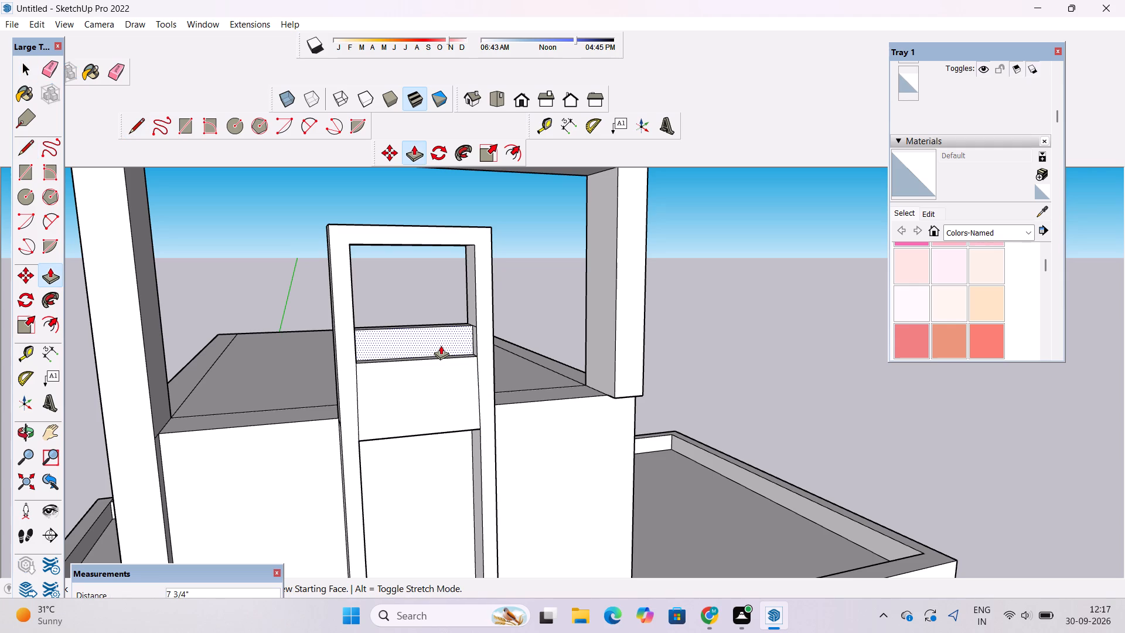
{"action": "type", "text": "6\""}
{"action": "key", "text": "Return"}
{"action": "left_click", "coordinate": [434, 390]}
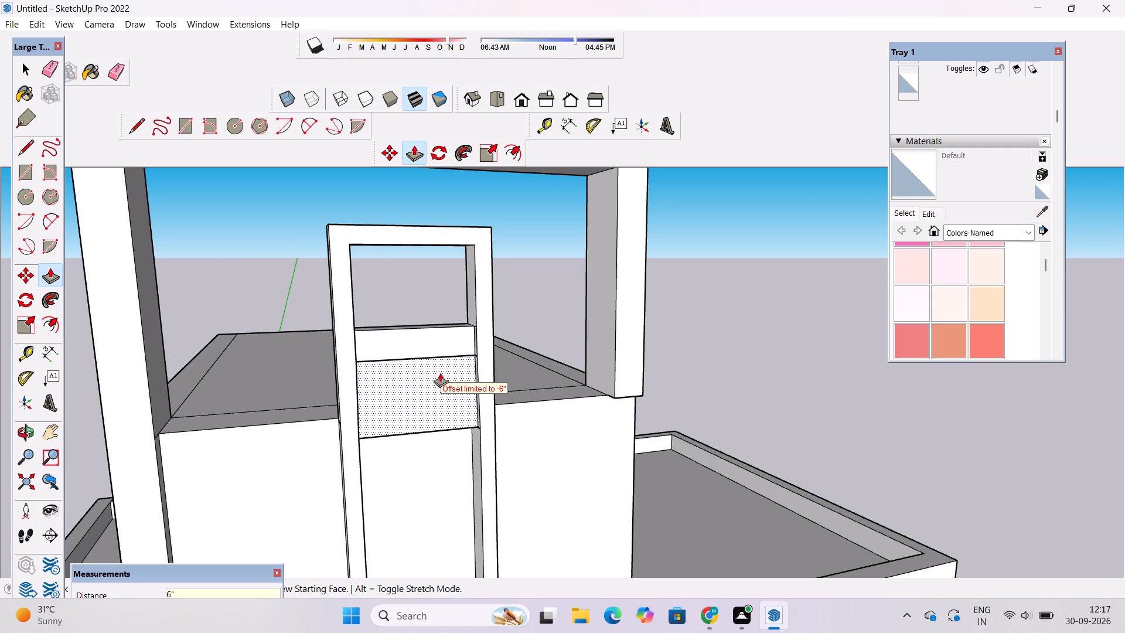
{"action": "left_click", "coordinate": [446, 343]}
Draw a rectangle about 4' 3" high across the full width of the tall lower recess, partway up its back face.
{"action": "key", "text": "o"}
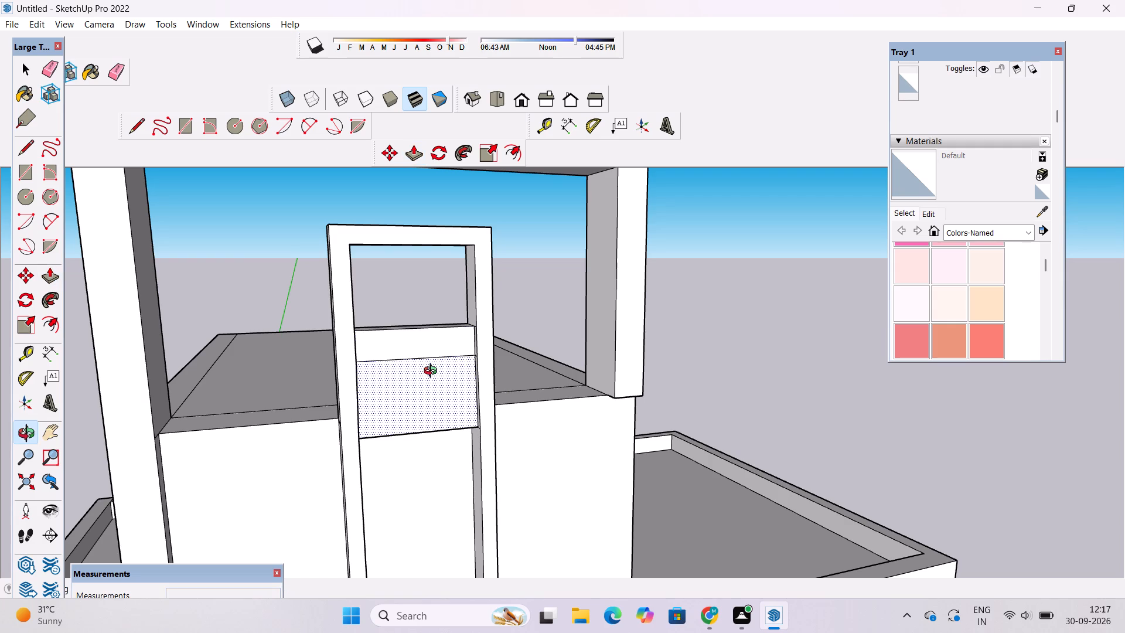
{"action": "scroll", "coordinate": [429, 376], "scroll_direction": "down", "scroll_amount": 4}
{"action": "left_click_drag", "start_coordinate": [470, 384], "coordinate": [431, 426]}
{"action": "left_click_drag", "start_coordinate": [415, 461], "coordinate": [400, 356]}
{"action": "scroll", "coordinate": [391, 396], "scroll_direction": "down", "scroll_amount": 4}
{"action": "left_click_drag", "start_coordinate": [384, 486], "coordinate": [384, 424]}
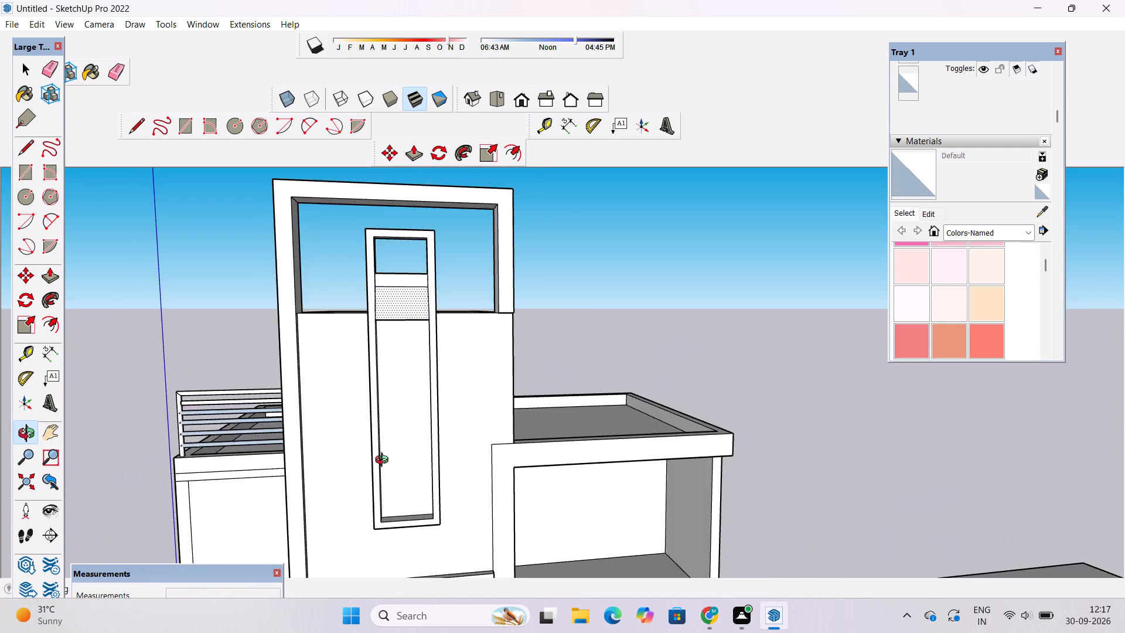
{"action": "scroll", "coordinate": [384, 461], "scroll_direction": "up", "scroll_amount": 2}
{"action": "left_click_drag", "start_coordinate": [384, 461], "coordinate": [391, 383], "text": "shift"}
{"action": "left_click_drag", "start_coordinate": [390, 379], "coordinate": [385, 417]}
{"action": "scroll", "coordinate": [396, 384], "scroll_direction": "up", "scroll_amount": 2}
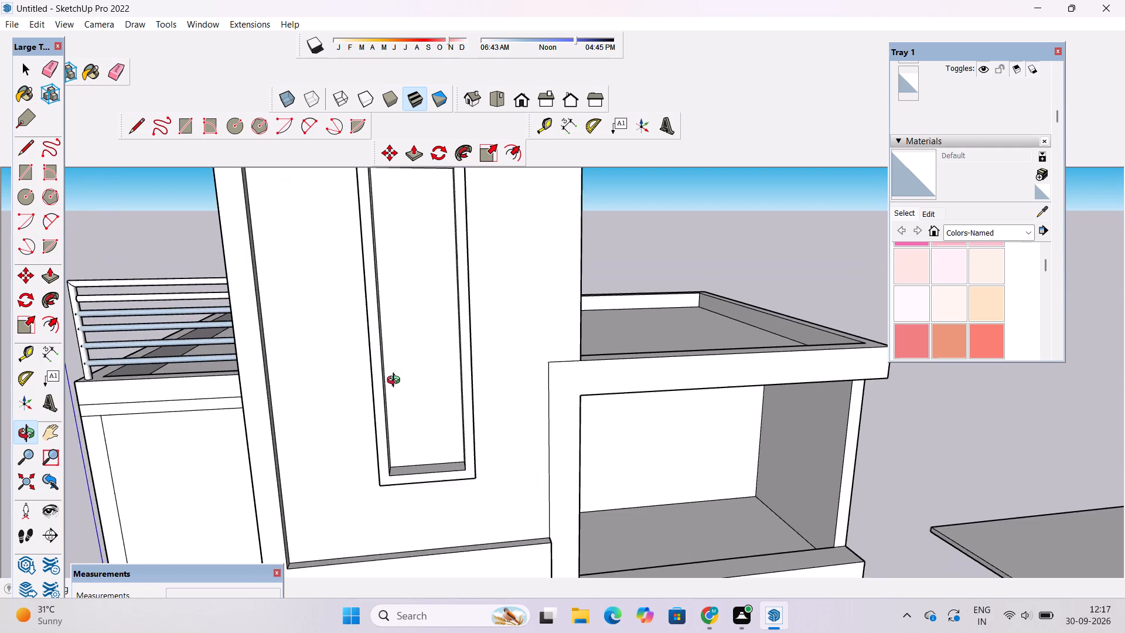
{"action": "scroll", "coordinate": [396, 382], "scroll_direction": "up", "scroll_amount": 1}
{"action": "left_click_drag", "start_coordinate": [396, 382], "coordinate": [391, 486], "text": "shift"}
{"action": "scroll", "coordinate": [394, 467], "scroll_direction": "down", "scroll_amount": 3}
{"action": "scroll", "coordinate": [397, 443], "scroll_direction": "up", "scroll_amount": 1}
{"action": "left_click_drag", "start_coordinate": [396, 441], "coordinate": [398, 424], "text": "shift"}
{"action": "key", "text": "r"}
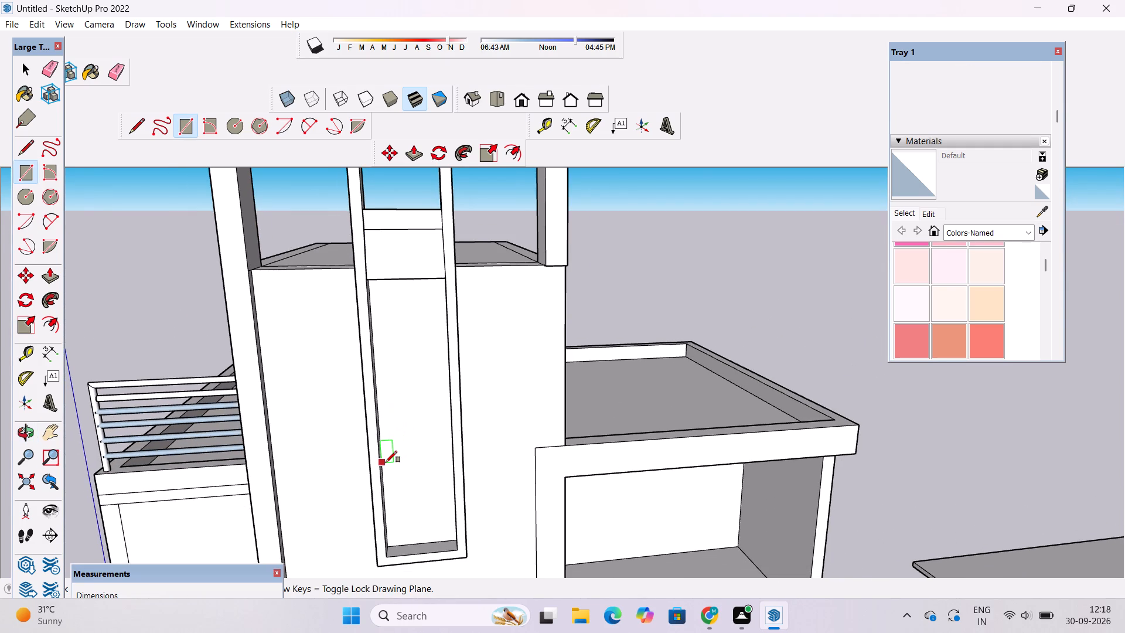
{"action": "scroll", "coordinate": [386, 462], "scroll_direction": "up", "scroll_amount": 10}
{"action": "left_click", "coordinate": [376, 451]}
{"action": "scroll", "coordinate": [379, 434], "scroll_direction": "down", "scroll_amount": 8}
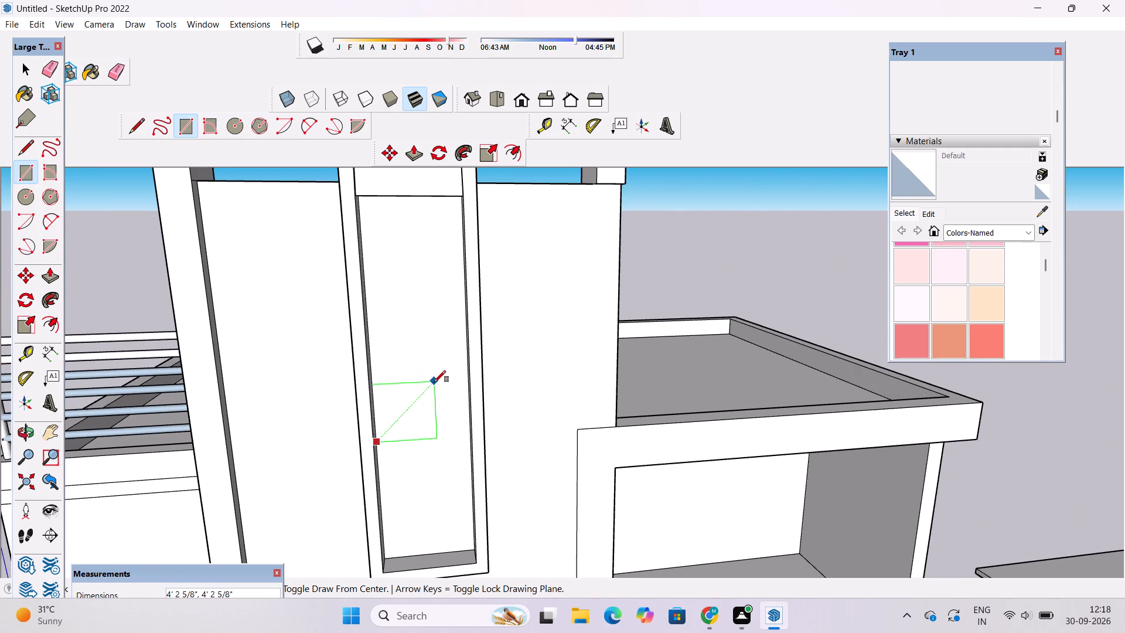
{"action": "scroll", "coordinate": [434, 382], "scroll_direction": "up", "scroll_amount": 9}
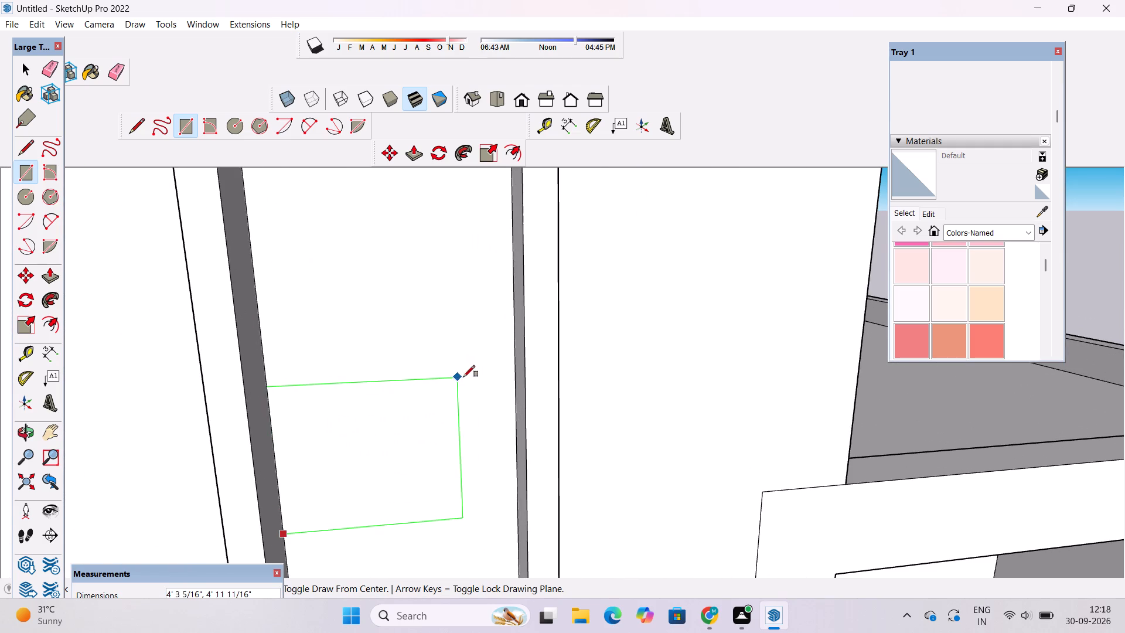
{"action": "left_click", "coordinate": [513, 370]}
Draw a second full-width rectangle about 2' 6" high directly above the first one in the lower recess.
{"action": "scroll", "coordinate": [472, 461], "scroll_direction": "down", "scroll_amount": 10}
{"action": "scroll", "coordinate": [414, 431], "scroll_direction": "up", "scroll_amount": 7}
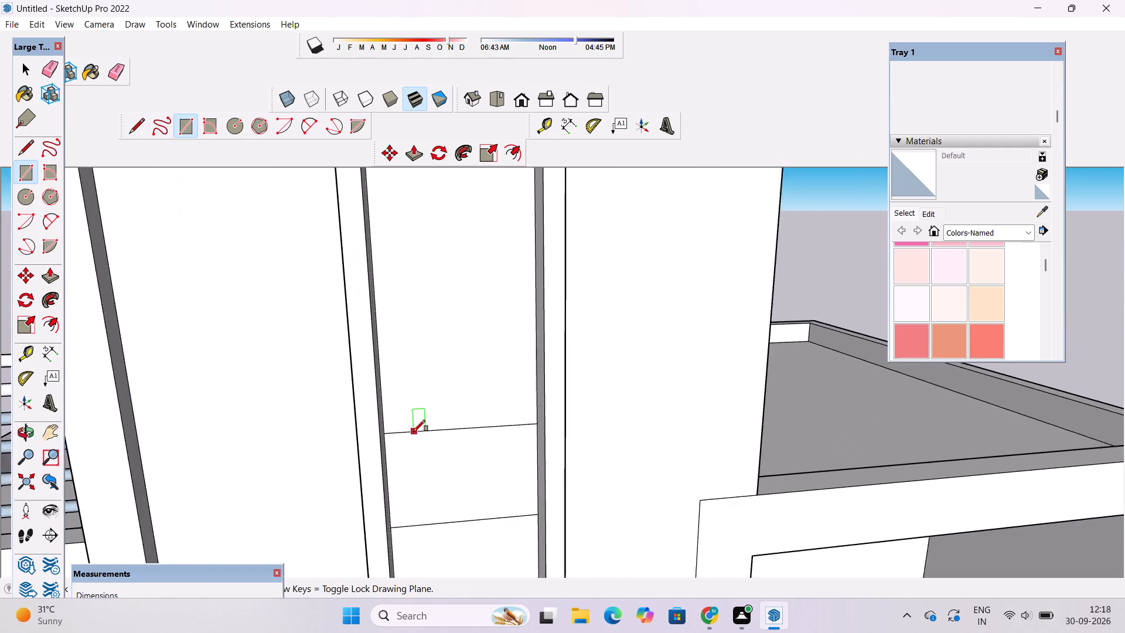
{"action": "scroll", "coordinate": [414, 431], "scroll_direction": "up", "scroll_amount": 4}
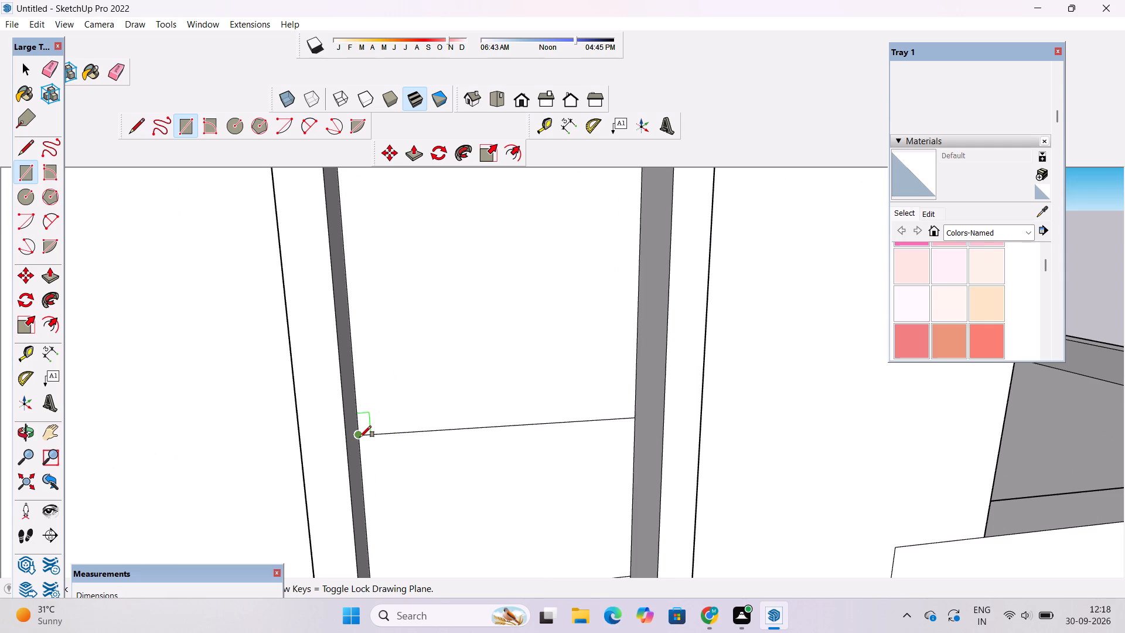
{"action": "left_click", "coordinate": [360, 437]}
{"action": "scroll", "coordinate": [369, 360], "scroll_direction": "down", "scroll_amount": 6}
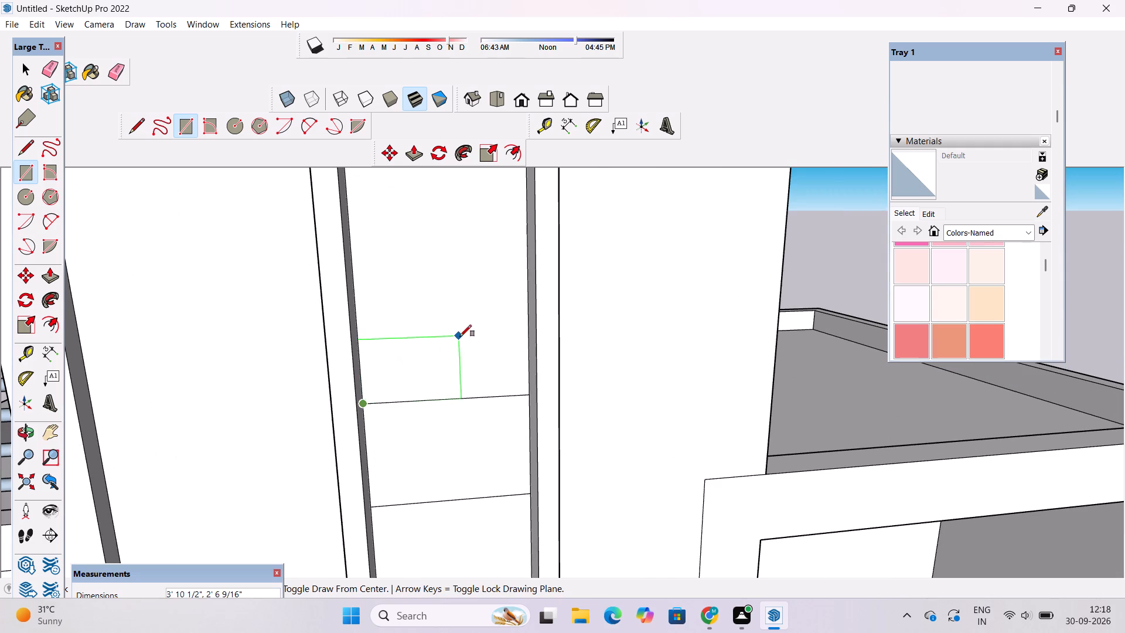
{"action": "scroll", "coordinate": [473, 345], "scroll_direction": "up", "scroll_amount": 11}
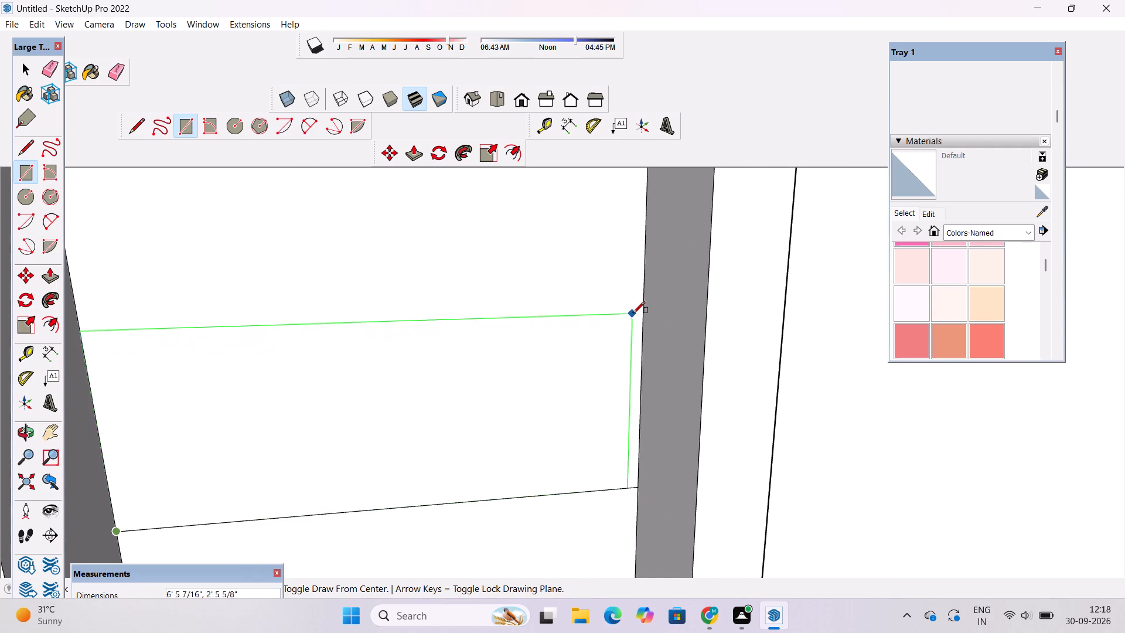
{"action": "left_click", "coordinate": [646, 302]}
{"action": "scroll", "coordinate": [587, 331], "scroll_direction": "down", "scroll_amount": 14}
{"action": "key", "text": "space"}
Extrude the lower of the two recess rectangles outward 1' with Push/Pull.
{"action": "key", "text": "p"}
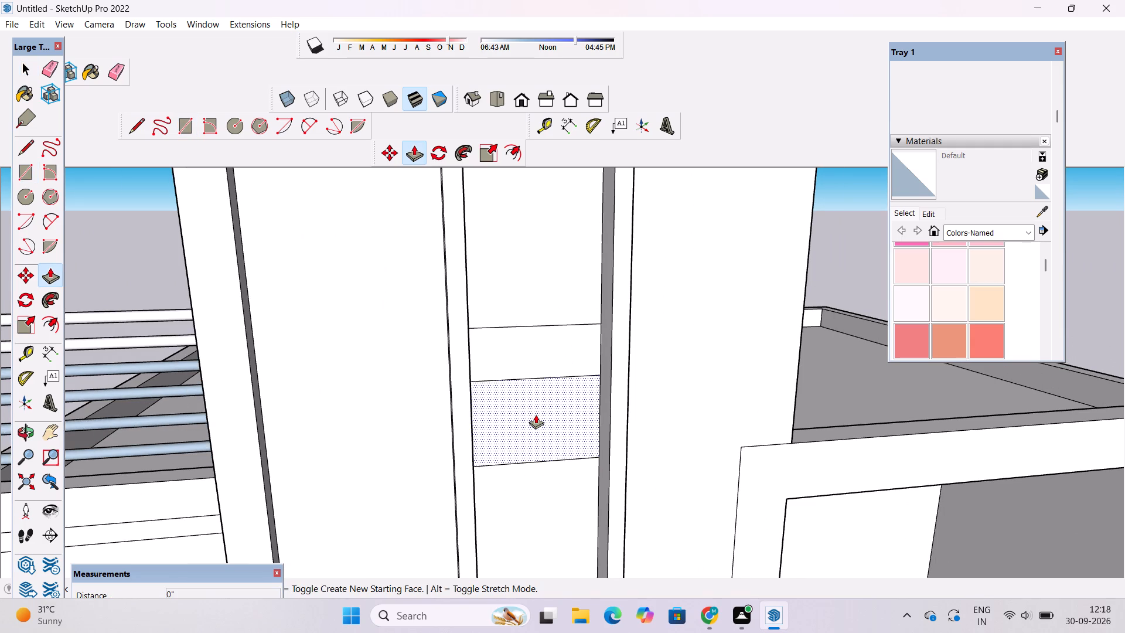
{"action": "left_click", "coordinate": [536, 416]}
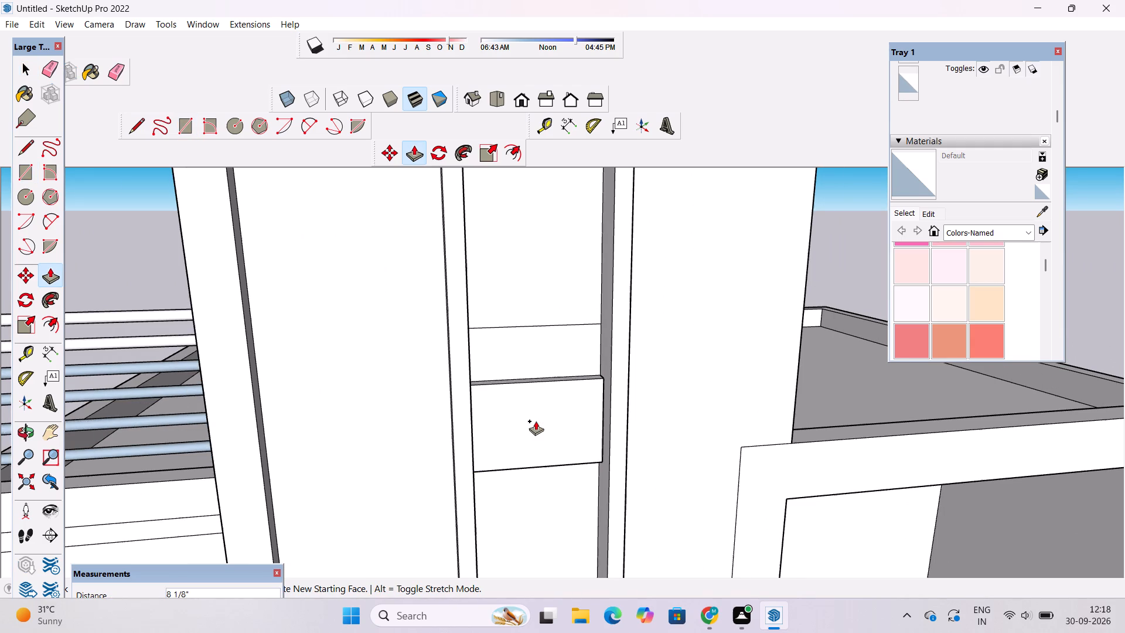
{"action": "scroll", "coordinate": [536, 421], "scroll_direction": "up", "scroll_amount": 3}
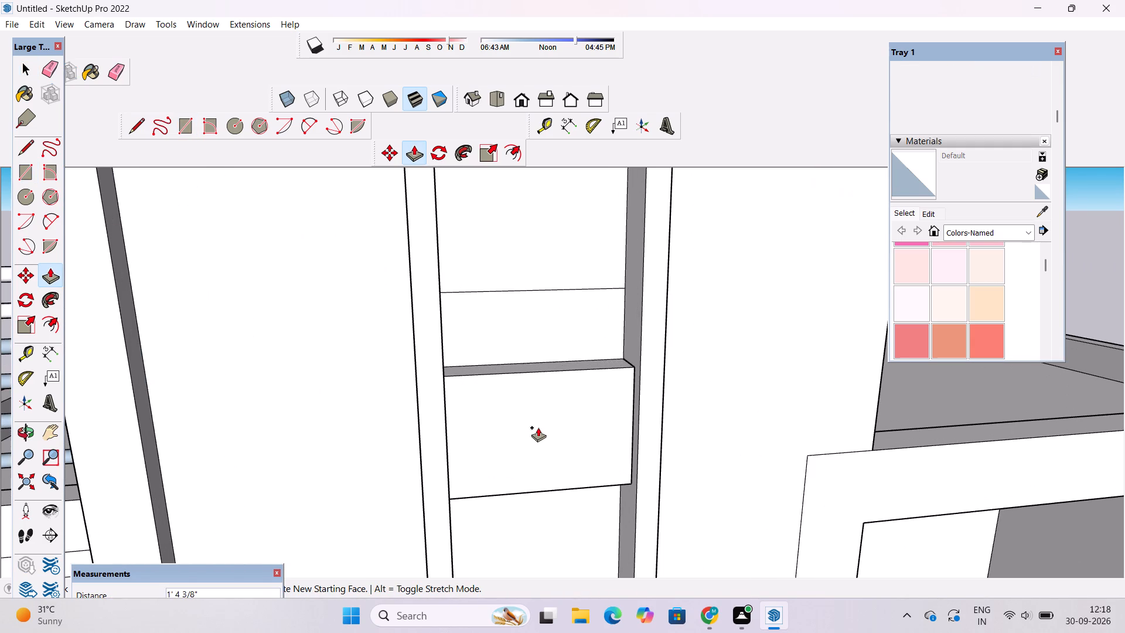
{"action": "key", "text": "1"}
{"action": "key", "text": "apostrophe"}
{"action": "key", "text": "Return"}
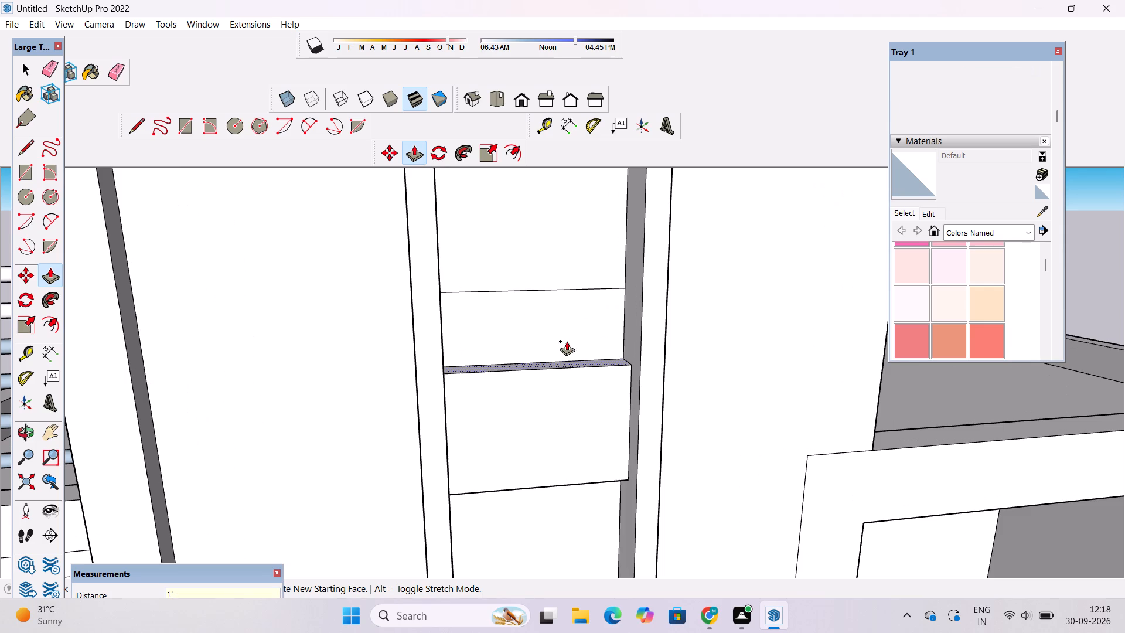
Extrude the upper recess rectangle outward 6" with Push/Pull.
{"action": "left_click", "coordinate": [567, 333]}
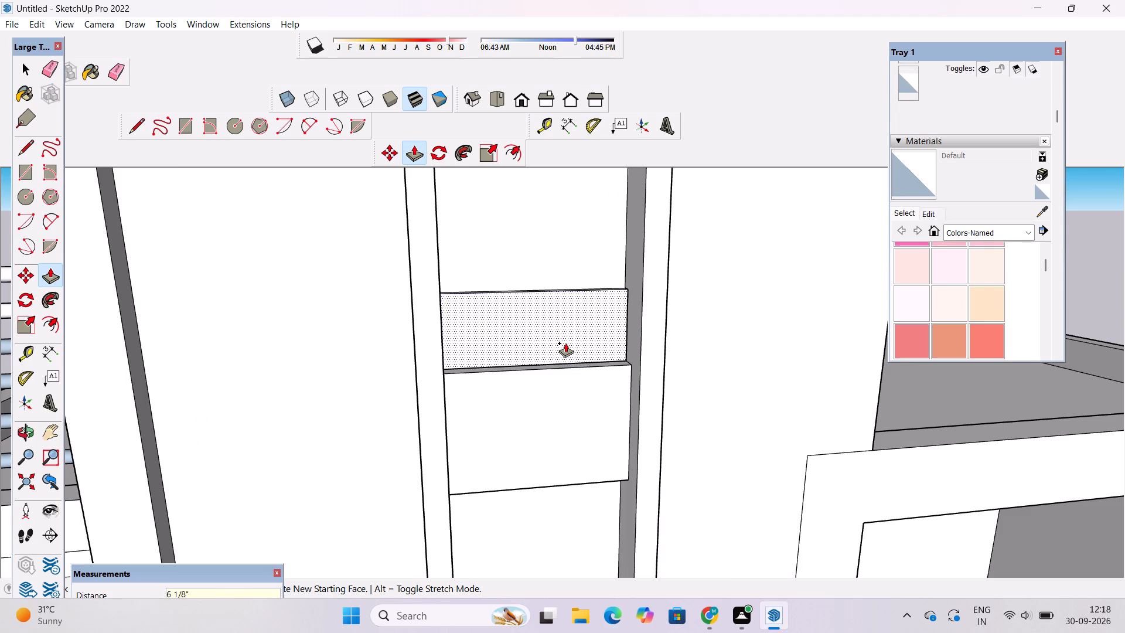
{"action": "type", "text": "6\""}
{"action": "key", "text": "Return"}
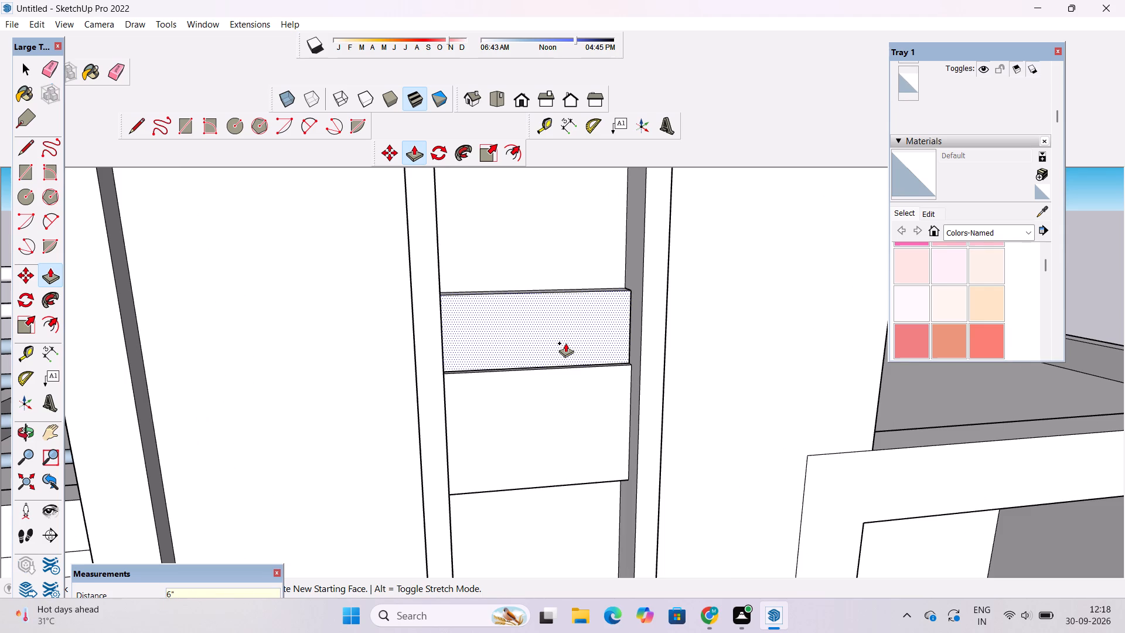
Examine the tall projecting frame and its stepped panels from several angles around the tower.
{"action": "key", "text": "o"}
{"action": "scroll", "coordinate": [564, 348], "scroll_direction": "down", "scroll_amount": 5}
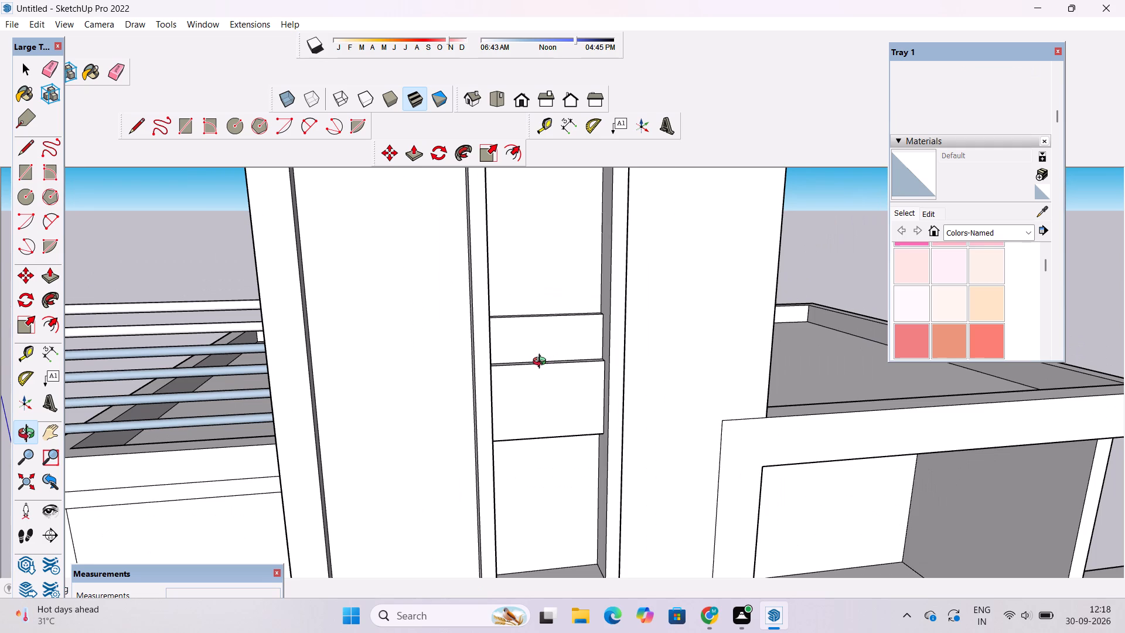
{"action": "left_click_drag", "start_coordinate": [542, 363], "coordinate": [565, 448], "text": "shift"}
{"action": "left_click_drag", "start_coordinate": [570, 470], "coordinate": [485, 395]}
{"action": "scroll", "coordinate": [466, 384], "scroll_direction": "down", "scroll_amount": 6}
{"action": "left_click_drag", "start_coordinate": [469, 394], "coordinate": [650, 427]}
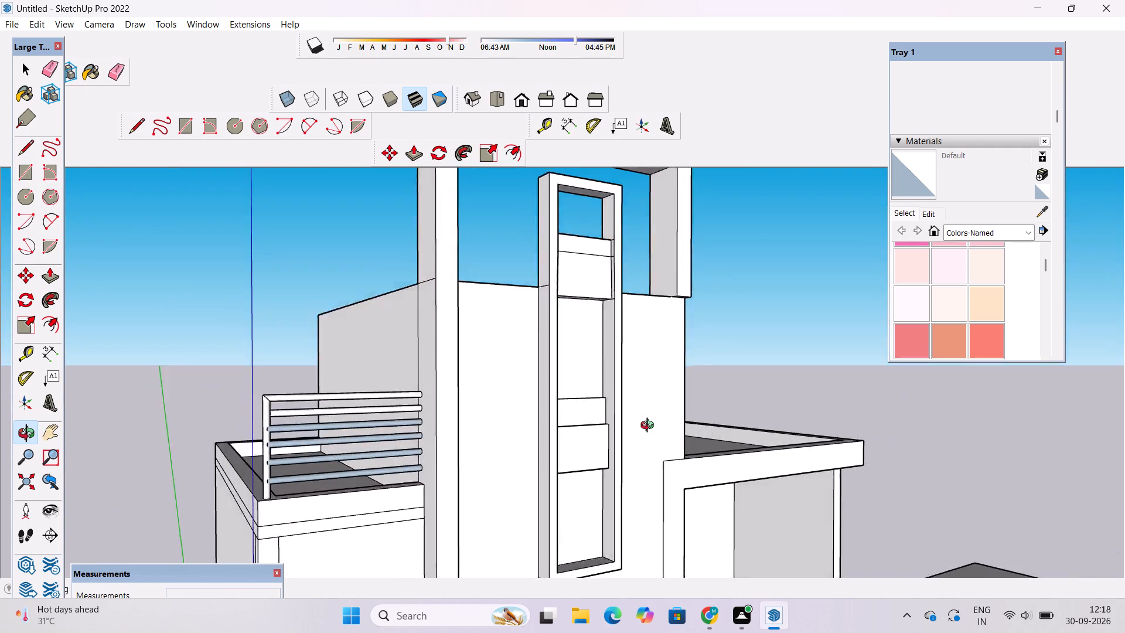
{"action": "left_click_drag", "start_coordinate": [650, 427], "coordinate": [540, 471]}
{"action": "scroll", "coordinate": [502, 345], "scroll_direction": "down", "scroll_amount": 5}
{"action": "left_click_drag", "start_coordinate": [503, 341], "coordinate": [435, 472]}
{"action": "scroll", "coordinate": [486, 280], "scroll_direction": "up", "scroll_amount": 11}
{"action": "left_click_drag", "start_coordinate": [415, 305], "coordinate": [450, 290]}
{"action": "scroll", "coordinate": [452, 289], "scroll_direction": "down", "scroll_amount": 7}
{"action": "left_click_drag", "start_coordinate": [453, 291], "coordinate": [499, 455], "text": "shift"}
{"action": "left_click_drag", "start_coordinate": [510, 467], "coordinate": [457, 254]}
Draw a circle of 6" radius on the tall frame's top face near one end, centred in line with the end edge's midpoint.
{"action": "scroll", "coordinate": [452, 247], "scroll_direction": "up", "scroll_amount": 6}
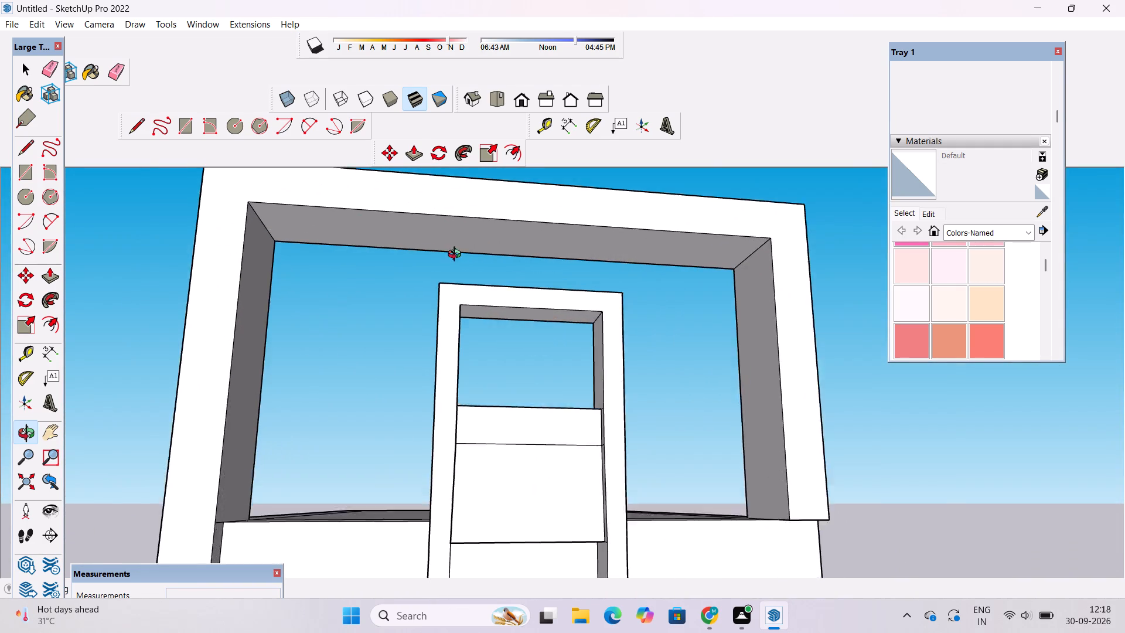
{"action": "scroll", "coordinate": [457, 256], "scroll_direction": "up", "scroll_amount": 4}
{"action": "left_click_drag", "start_coordinate": [454, 295], "coordinate": [461, 366]}
{"action": "scroll", "coordinate": [462, 353], "scroll_direction": "down", "scroll_amount": 3}
{"action": "left_click_drag", "start_coordinate": [462, 359], "coordinate": [485, 496]}
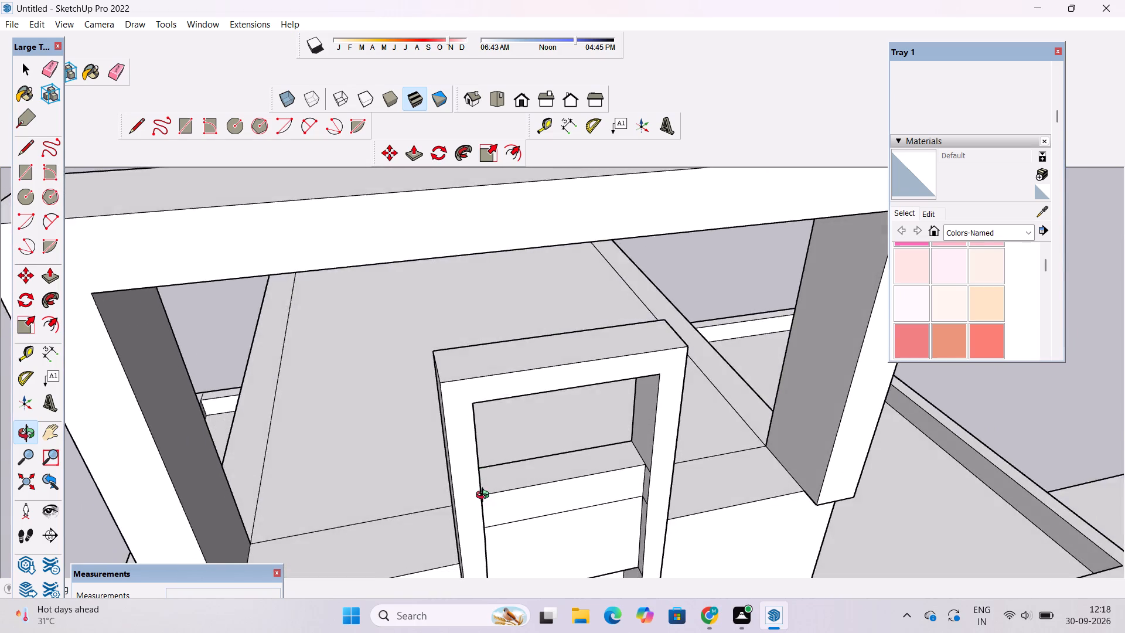
{"action": "left_click_drag", "start_coordinate": [485, 496], "coordinate": [485, 496]}
{"action": "scroll", "coordinate": [447, 398], "scroll_direction": "down", "scroll_amount": 5}
{"action": "left_click_drag", "start_coordinate": [482, 449], "coordinate": [474, 413]}
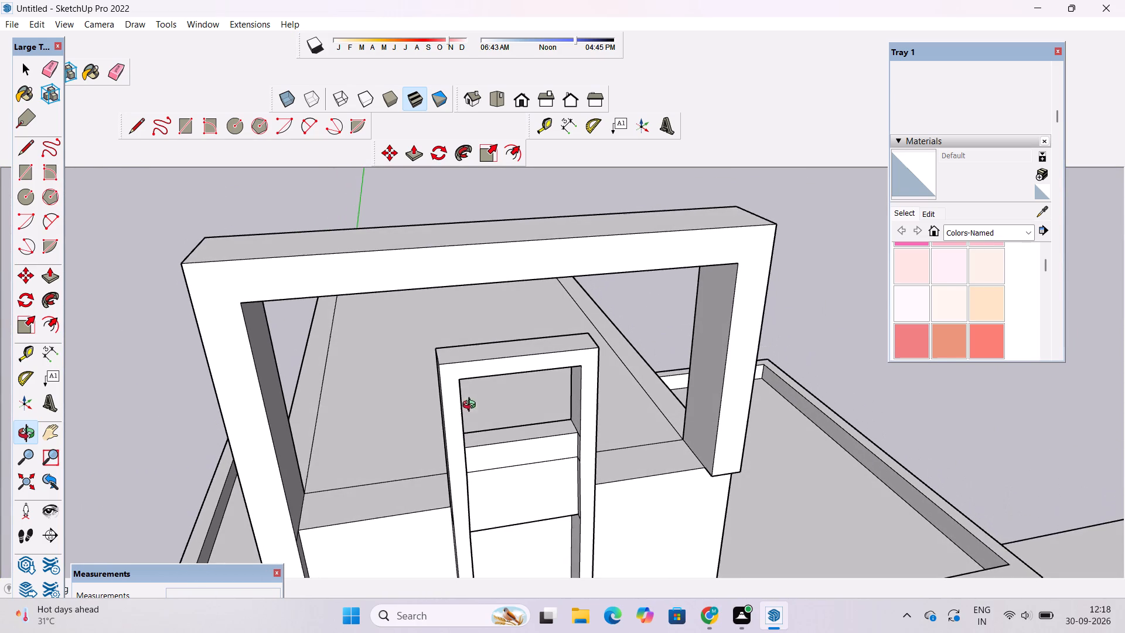
{"action": "scroll", "coordinate": [472, 346], "scroll_direction": "up", "scroll_amount": 4}
{"action": "scroll", "coordinate": [472, 346], "scroll_direction": "down", "scroll_amount": 4}
{"action": "left_click_drag", "start_coordinate": [473, 349], "coordinate": [488, 406]}
{"action": "scroll", "coordinate": [499, 386], "scroll_direction": "up", "scroll_amount": 3}
{"action": "left_click_drag", "start_coordinate": [497, 386], "coordinate": [458, 416]}
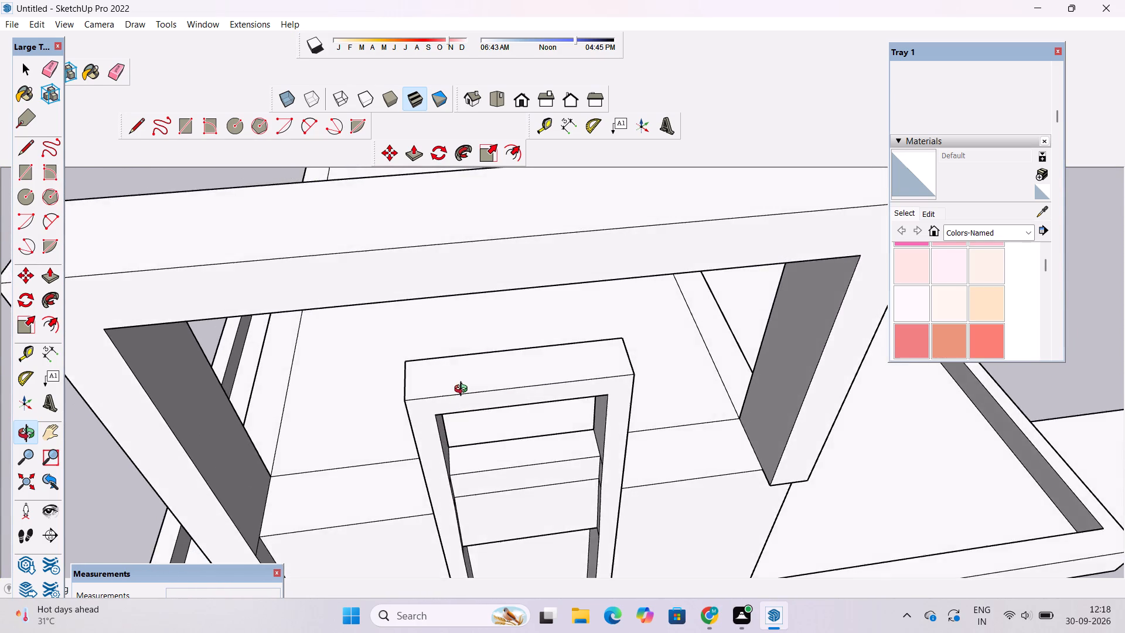
{"action": "scroll", "coordinate": [463, 387], "scroll_direction": "up", "scroll_amount": 4}
{"action": "left_click_drag", "start_coordinate": [489, 389], "coordinate": [464, 428]}
{"action": "left_click_drag", "start_coordinate": [462, 422], "coordinate": [415, 398], "text": "shift"}
{"action": "left_click_drag", "start_coordinate": [417, 394], "coordinate": [405, 408]}
{"action": "scroll", "coordinate": [405, 410], "scroll_direction": "up", "scroll_amount": 1}
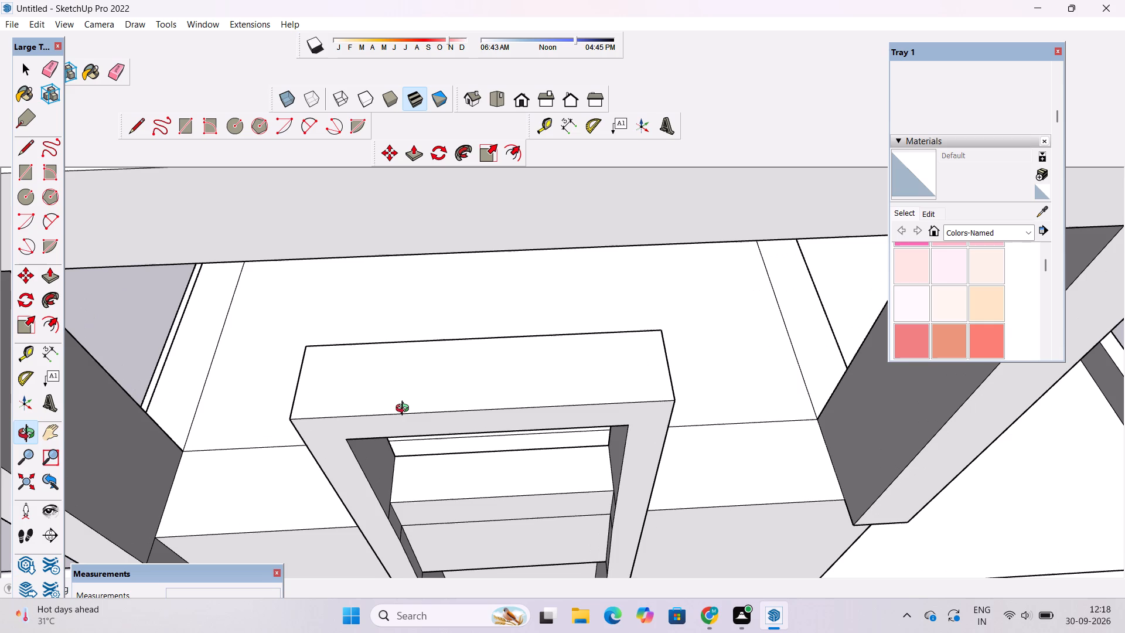
{"action": "left_click_drag", "start_coordinate": [404, 410], "coordinate": [388, 417], "text": "shift"}
{"action": "key", "text": "c"}
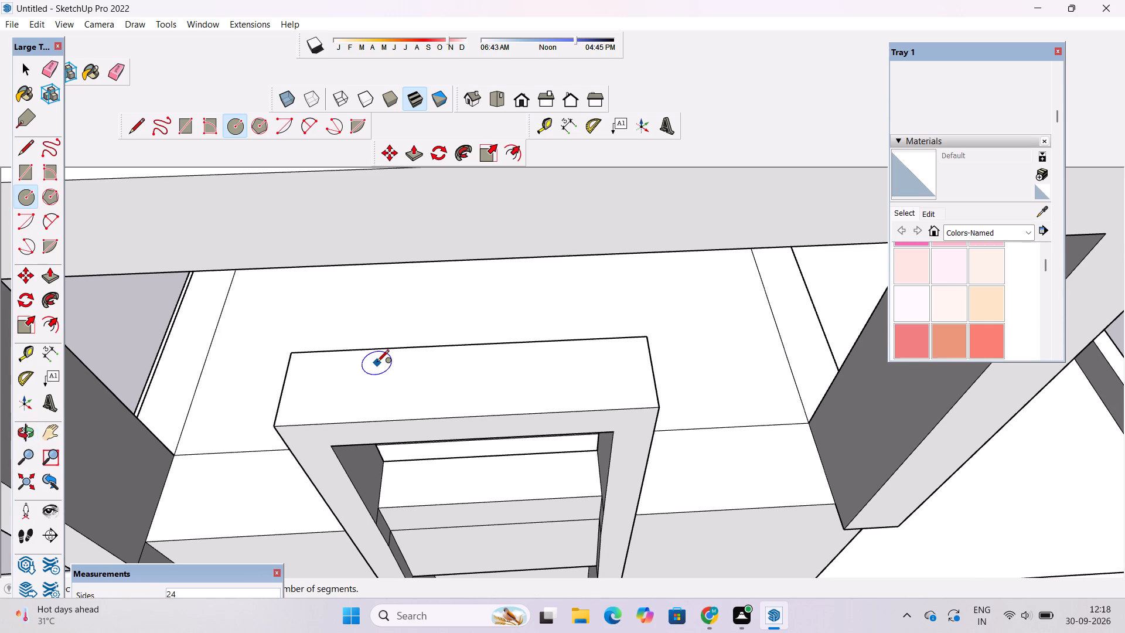
{"action": "scroll", "coordinate": [376, 362], "scroll_direction": "up", "scroll_amount": 2}
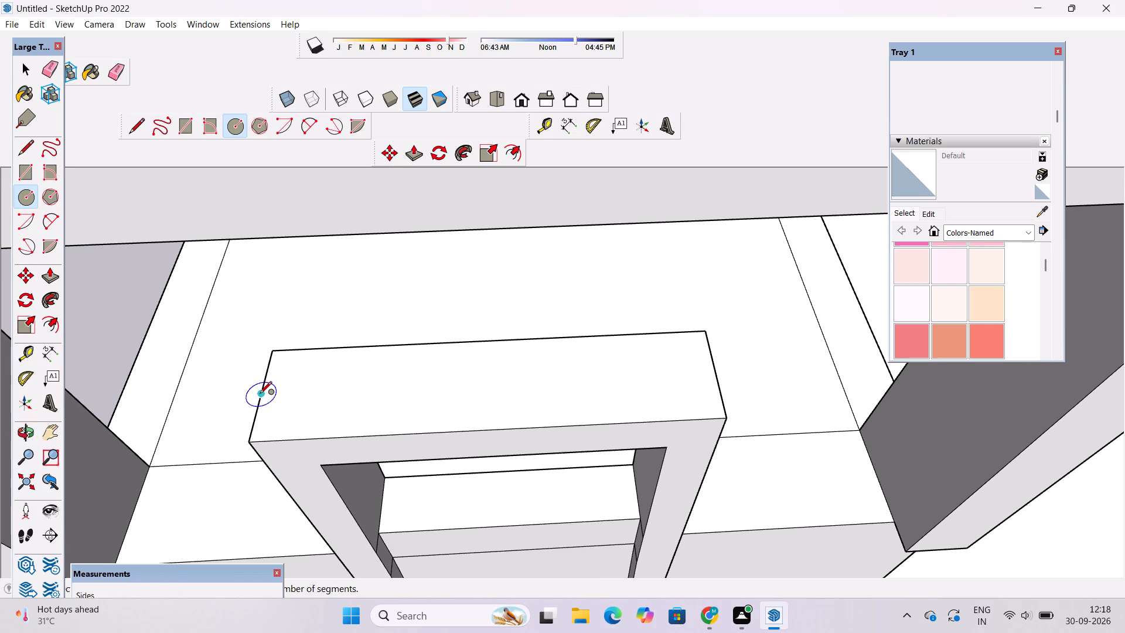
{"action": "scroll", "coordinate": [260, 394], "scroll_direction": "up", "scroll_amount": 2}
{"action": "scroll", "coordinate": [260, 394], "scroll_direction": "down", "scroll_amount": 2}
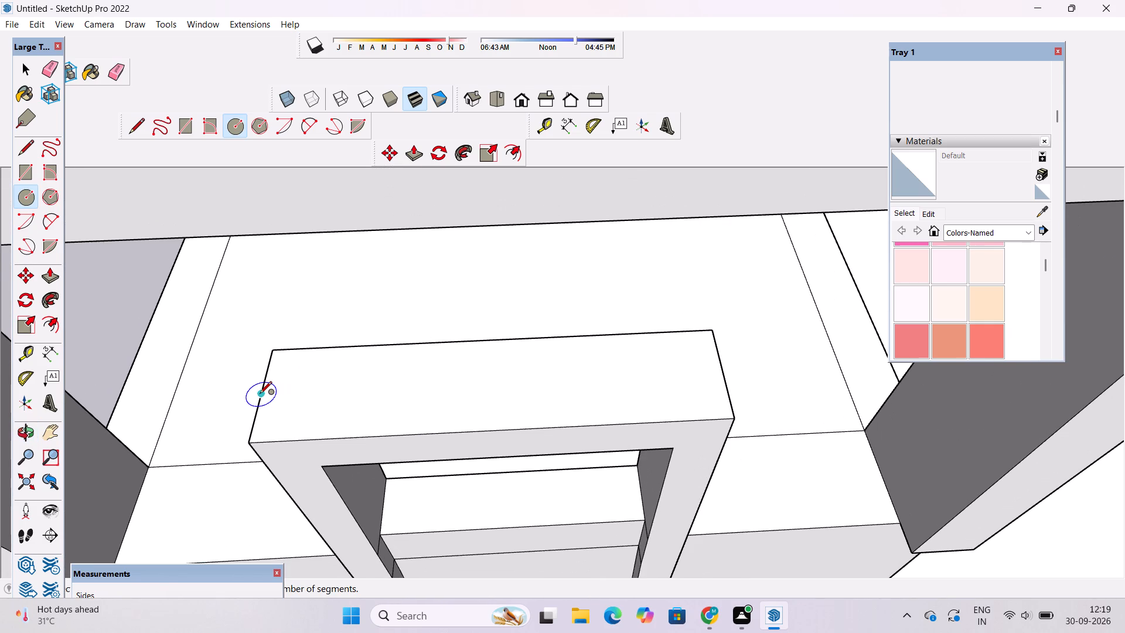
{"action": "scroll", "coordinate": [260, 394], "scroll_direction": "down", "scroll_amount": 2}
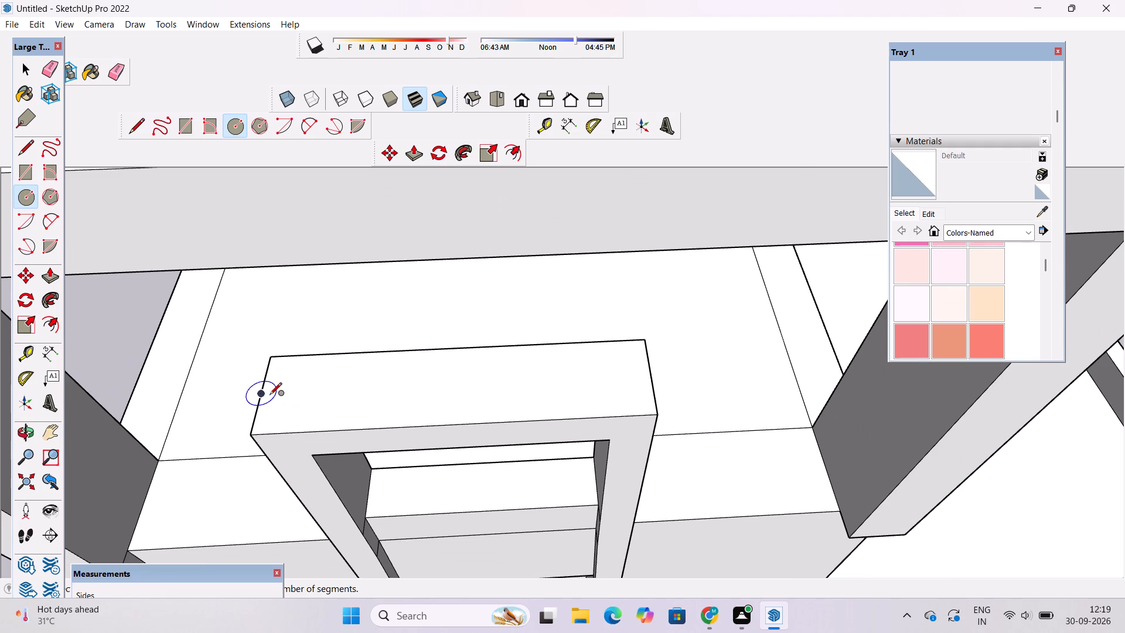
{"action": "left_click", "coordinate": [343, 394]}
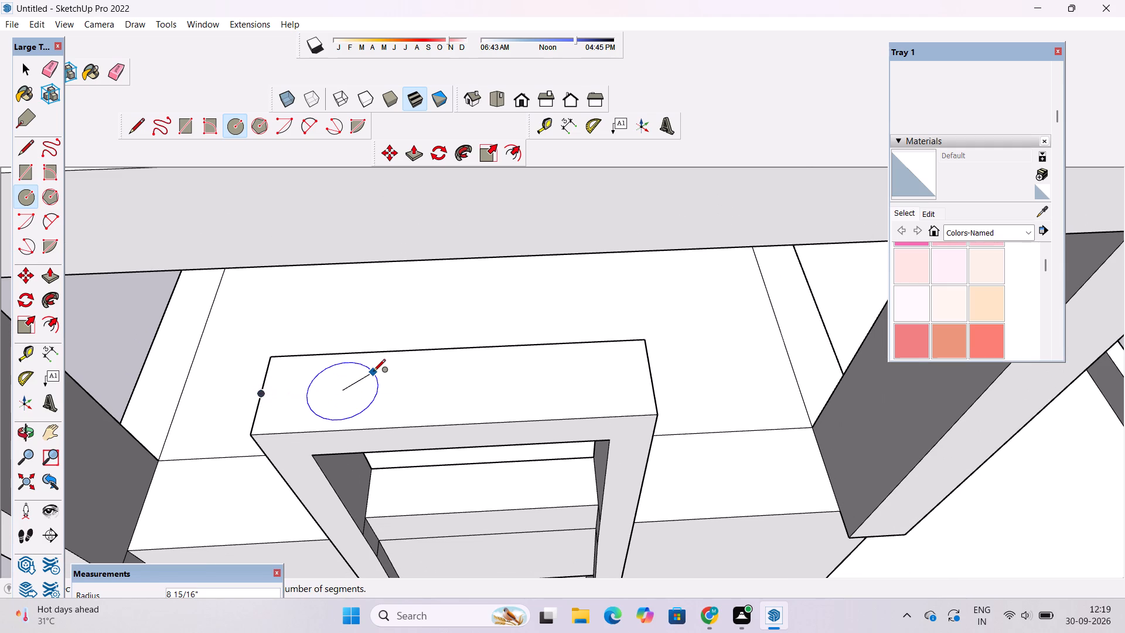
{"action": "key", "text": "6"}
{"action": "key", "text": "shift+quotedbl"}
{"action": "key", "text": "Return"}
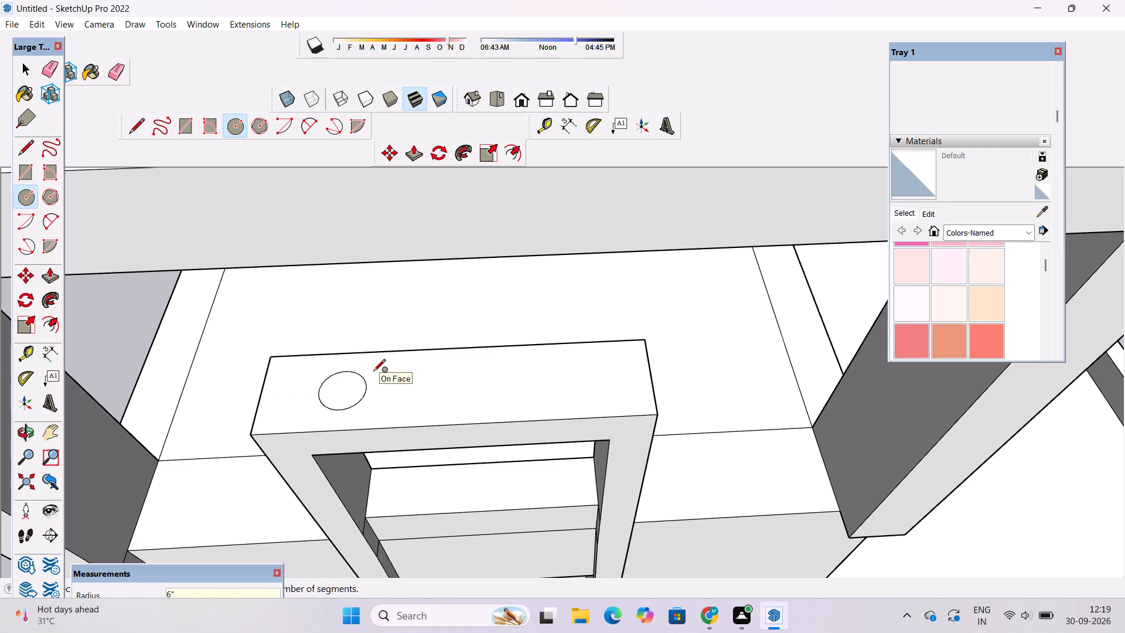
Copy the circle twice along the tall frame's top face at 2' spacing, making a row of three.
{"action": "key", "text": "space"}
{"action": "double_click", "coordinate": [357, 384]}
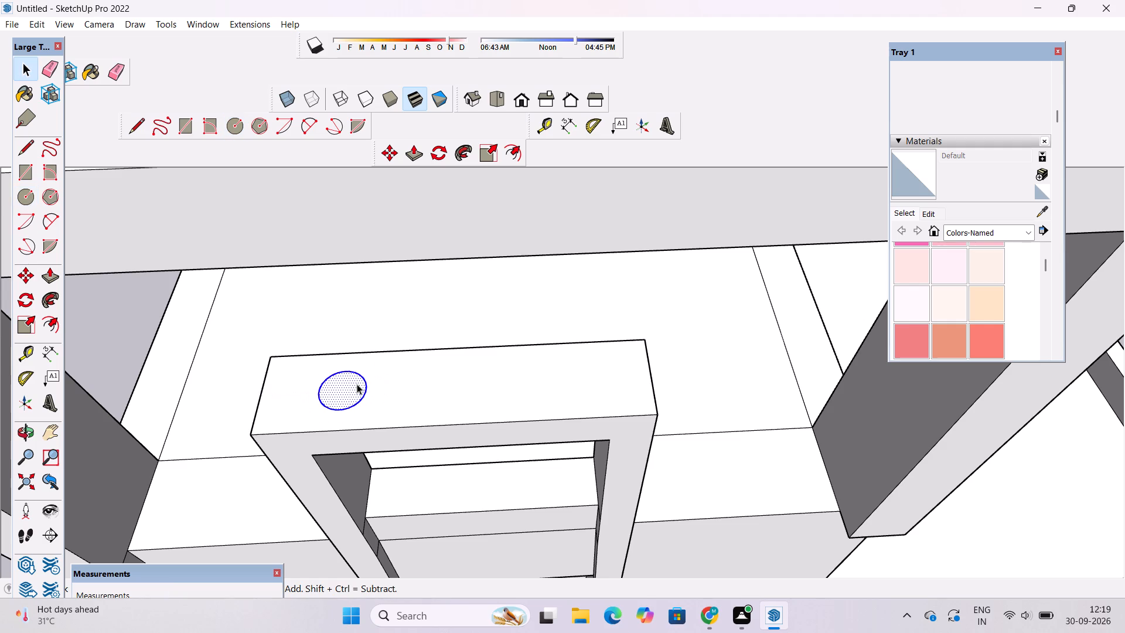
{"action": "key", "text": "m"}
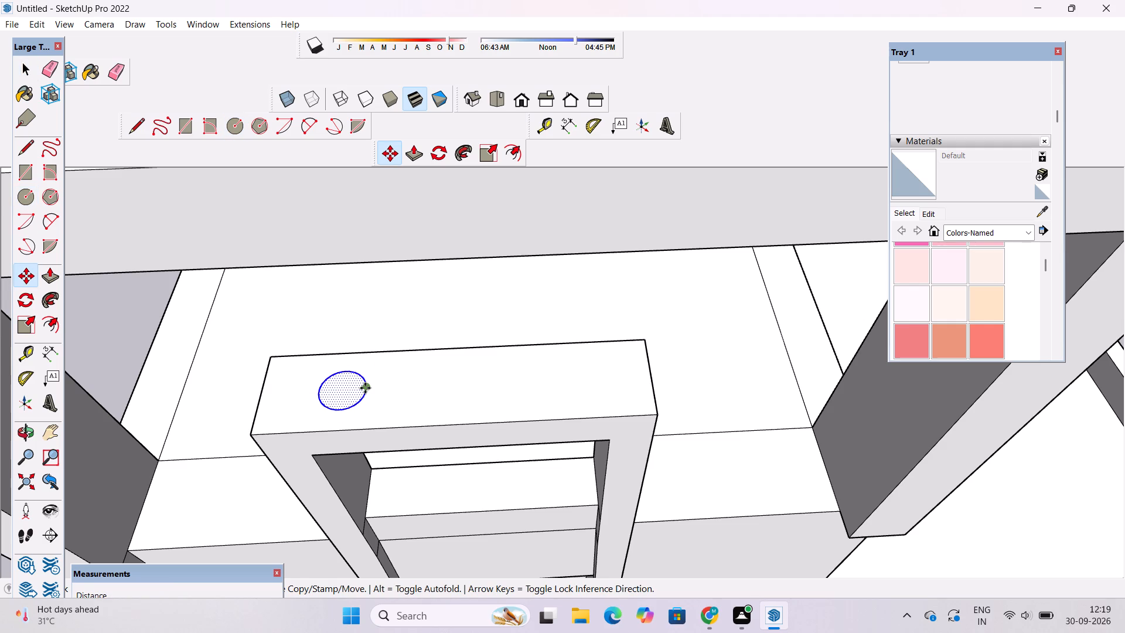
{"action": "left_click", "coordinate": [365, 388]}
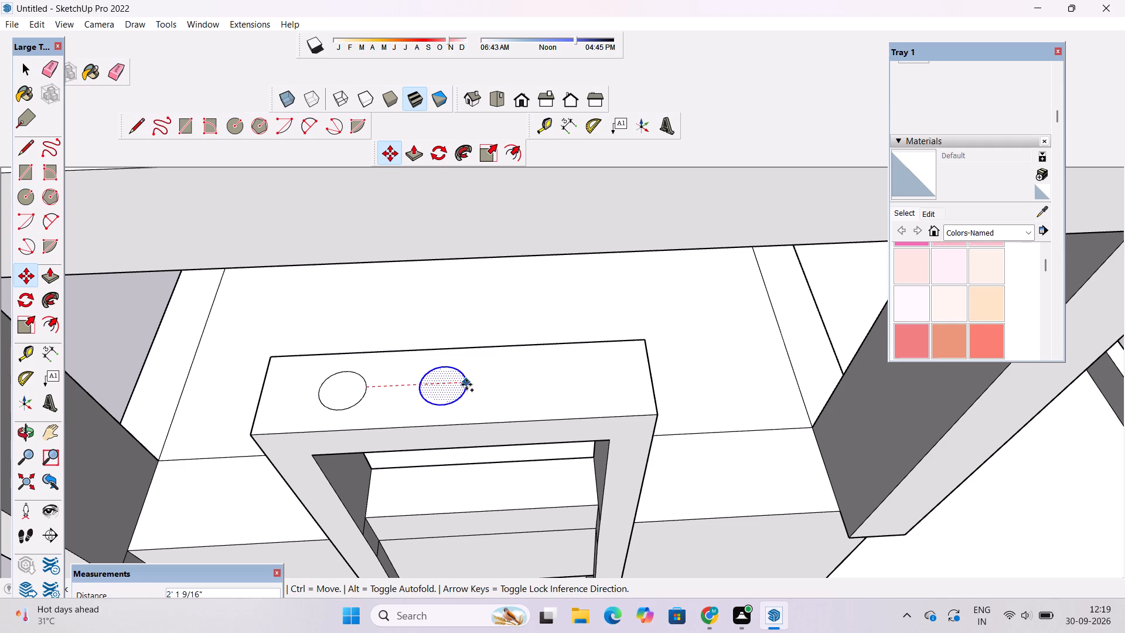
{"action": "key", "text": "2"}
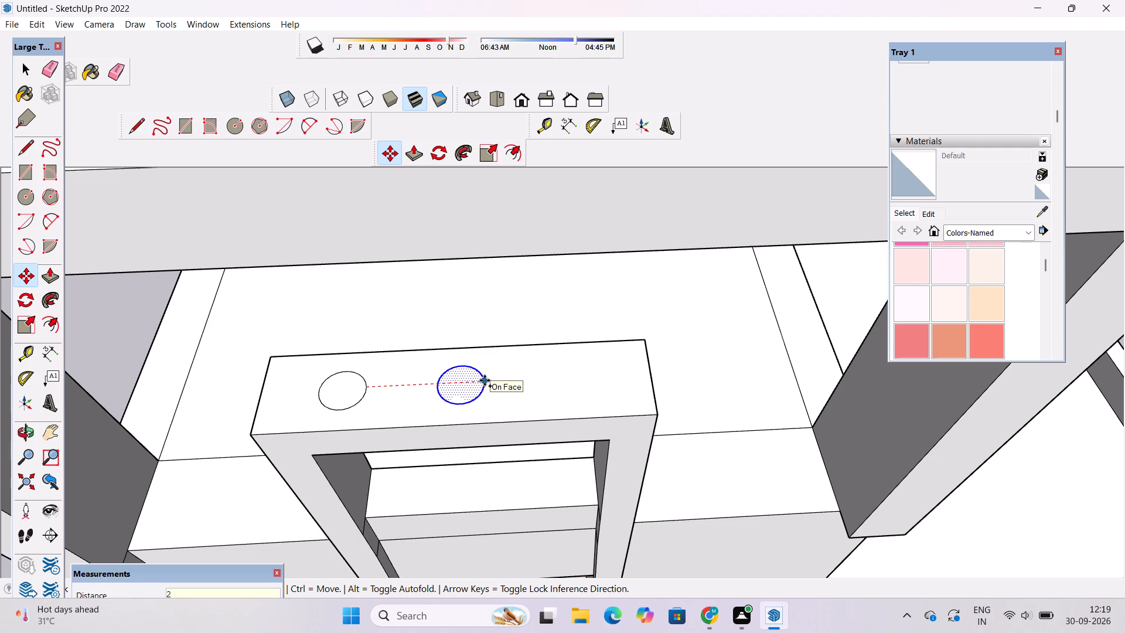
{"action": "key", "text": "apostrophe"}
{"action": "key", "text": "Return"}
{"action": "key", "text": "asterisk"}
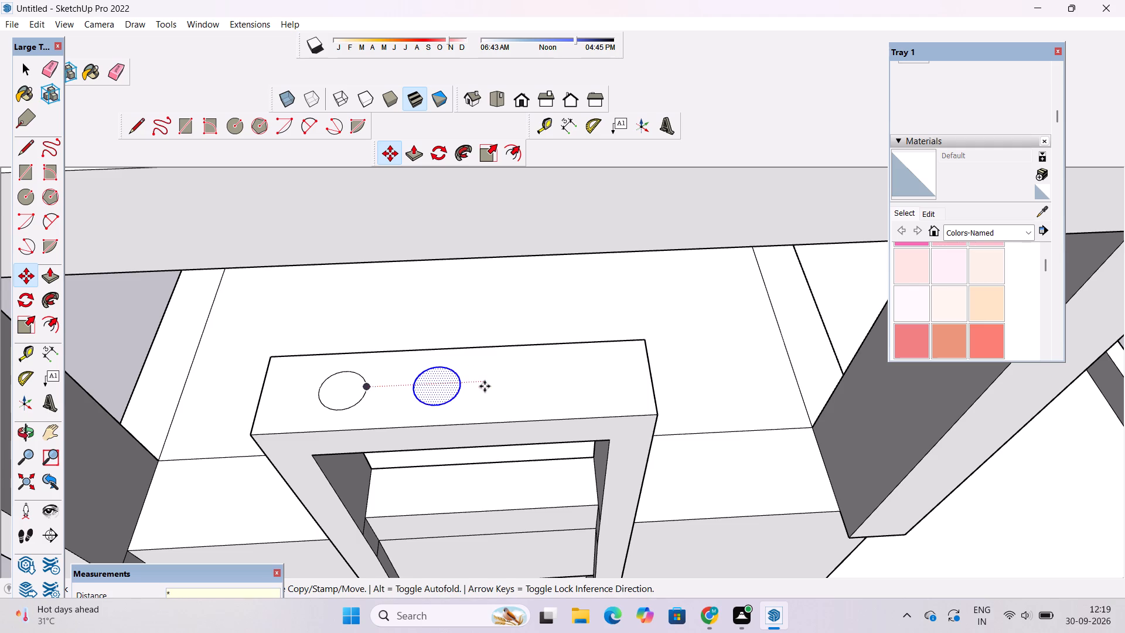
{"action": "key", "text": "2"}
{"action": "key", "text": "Return"}
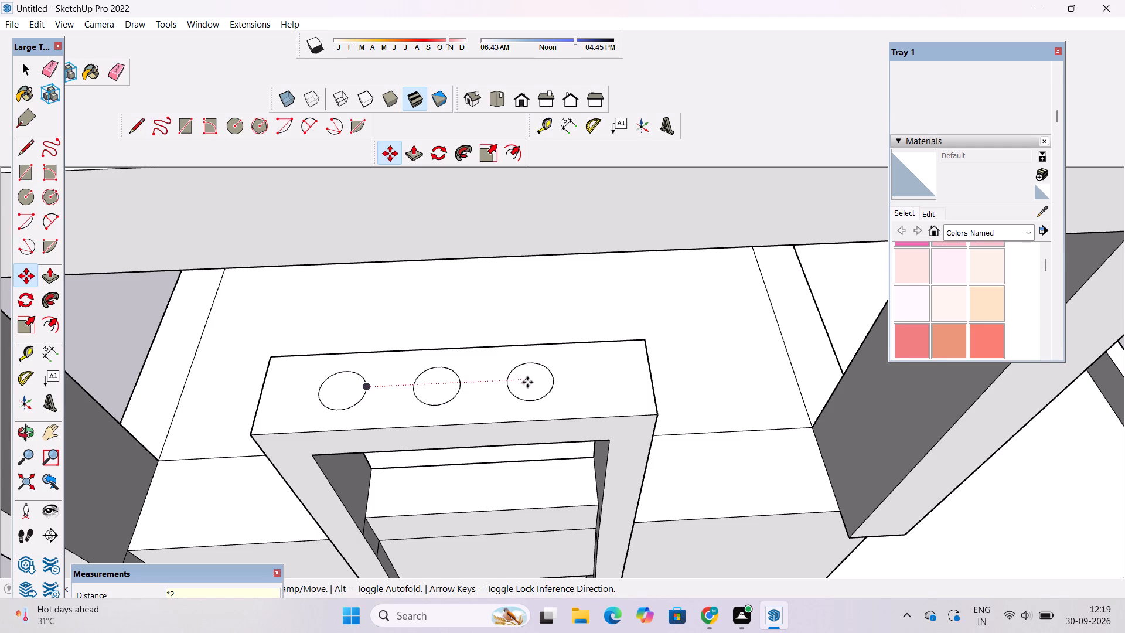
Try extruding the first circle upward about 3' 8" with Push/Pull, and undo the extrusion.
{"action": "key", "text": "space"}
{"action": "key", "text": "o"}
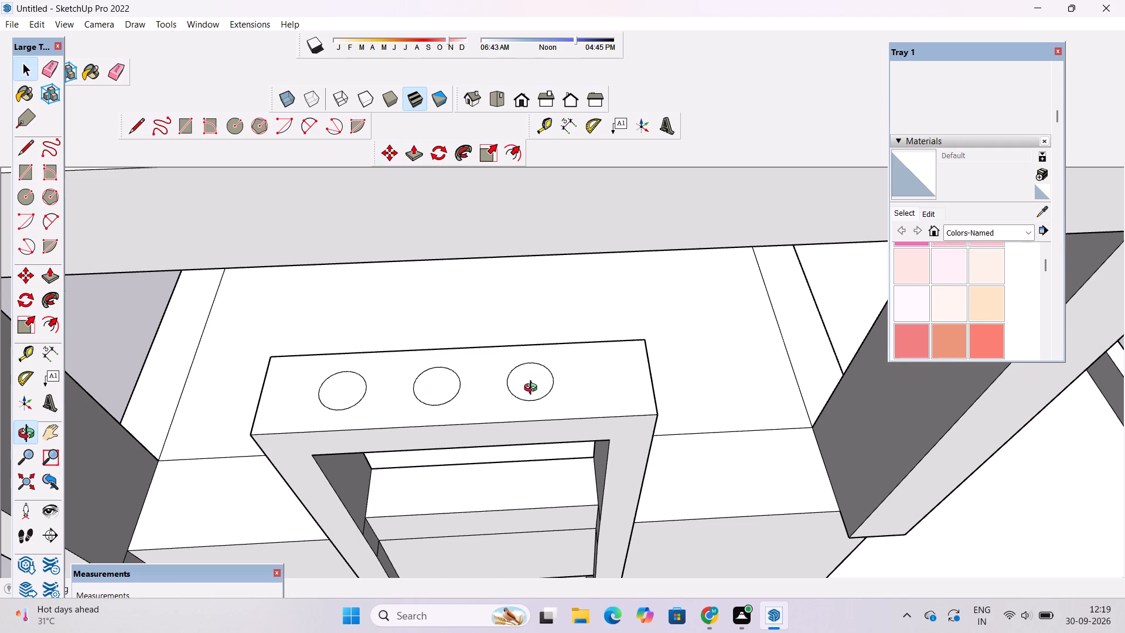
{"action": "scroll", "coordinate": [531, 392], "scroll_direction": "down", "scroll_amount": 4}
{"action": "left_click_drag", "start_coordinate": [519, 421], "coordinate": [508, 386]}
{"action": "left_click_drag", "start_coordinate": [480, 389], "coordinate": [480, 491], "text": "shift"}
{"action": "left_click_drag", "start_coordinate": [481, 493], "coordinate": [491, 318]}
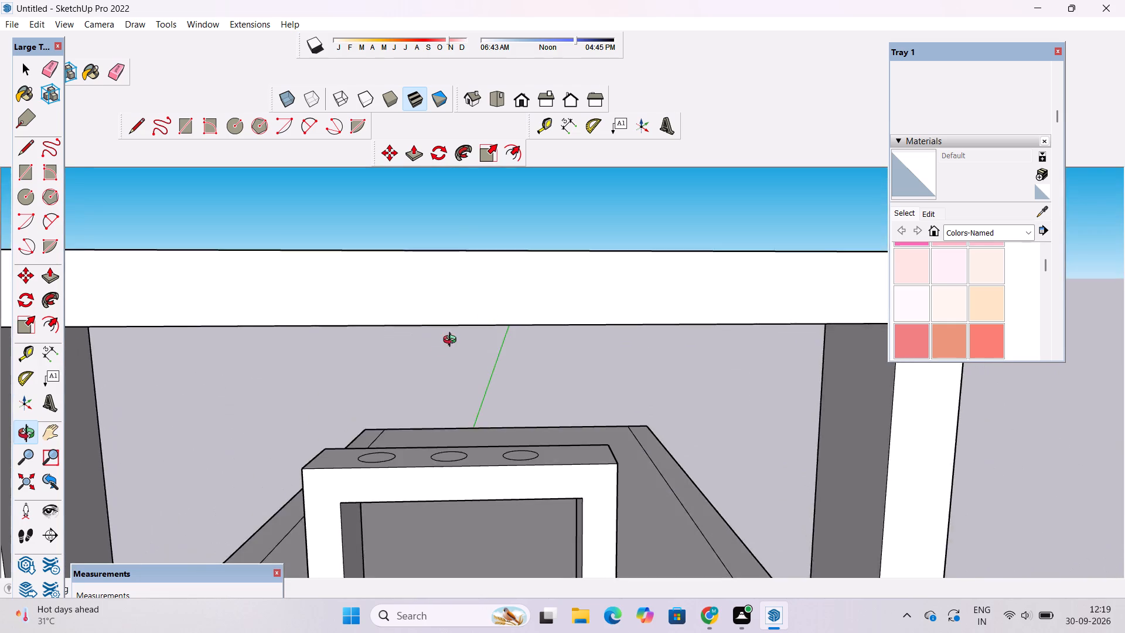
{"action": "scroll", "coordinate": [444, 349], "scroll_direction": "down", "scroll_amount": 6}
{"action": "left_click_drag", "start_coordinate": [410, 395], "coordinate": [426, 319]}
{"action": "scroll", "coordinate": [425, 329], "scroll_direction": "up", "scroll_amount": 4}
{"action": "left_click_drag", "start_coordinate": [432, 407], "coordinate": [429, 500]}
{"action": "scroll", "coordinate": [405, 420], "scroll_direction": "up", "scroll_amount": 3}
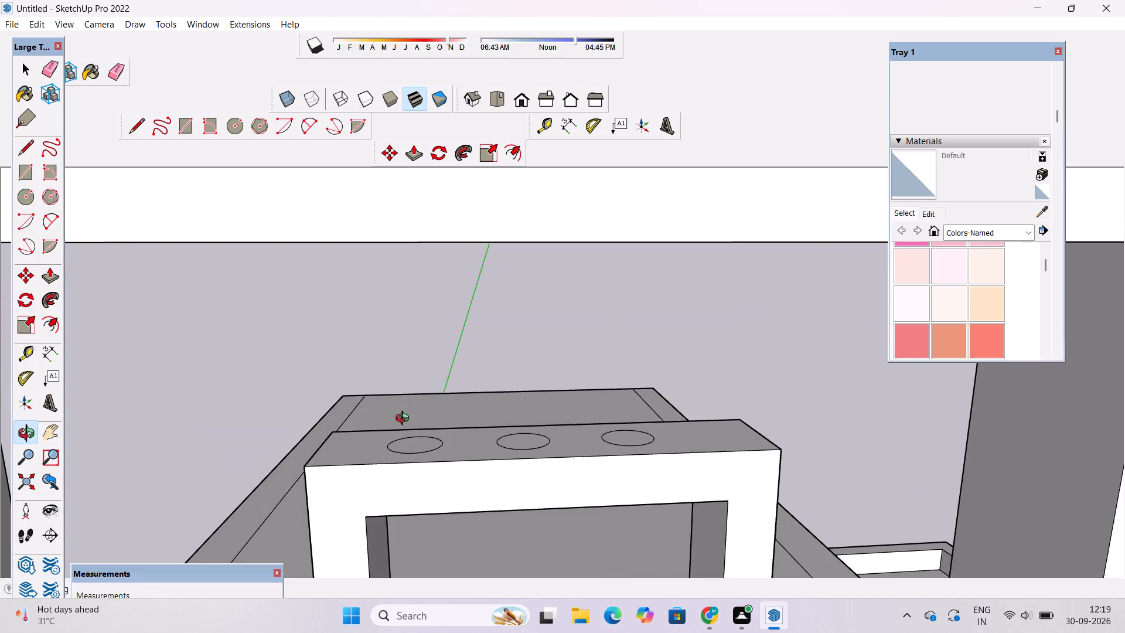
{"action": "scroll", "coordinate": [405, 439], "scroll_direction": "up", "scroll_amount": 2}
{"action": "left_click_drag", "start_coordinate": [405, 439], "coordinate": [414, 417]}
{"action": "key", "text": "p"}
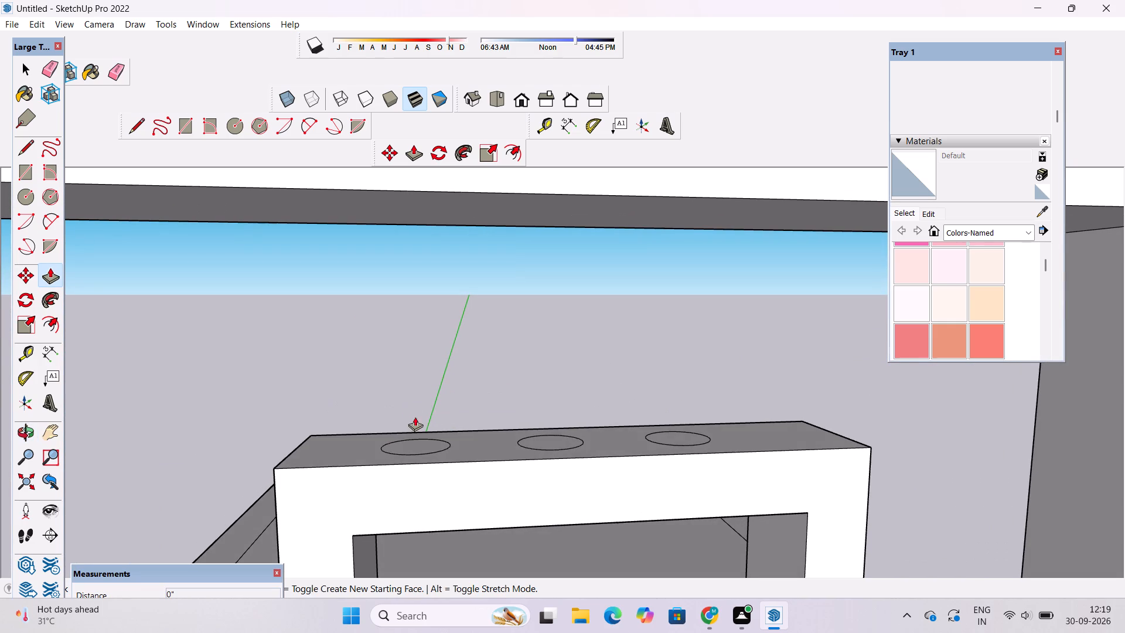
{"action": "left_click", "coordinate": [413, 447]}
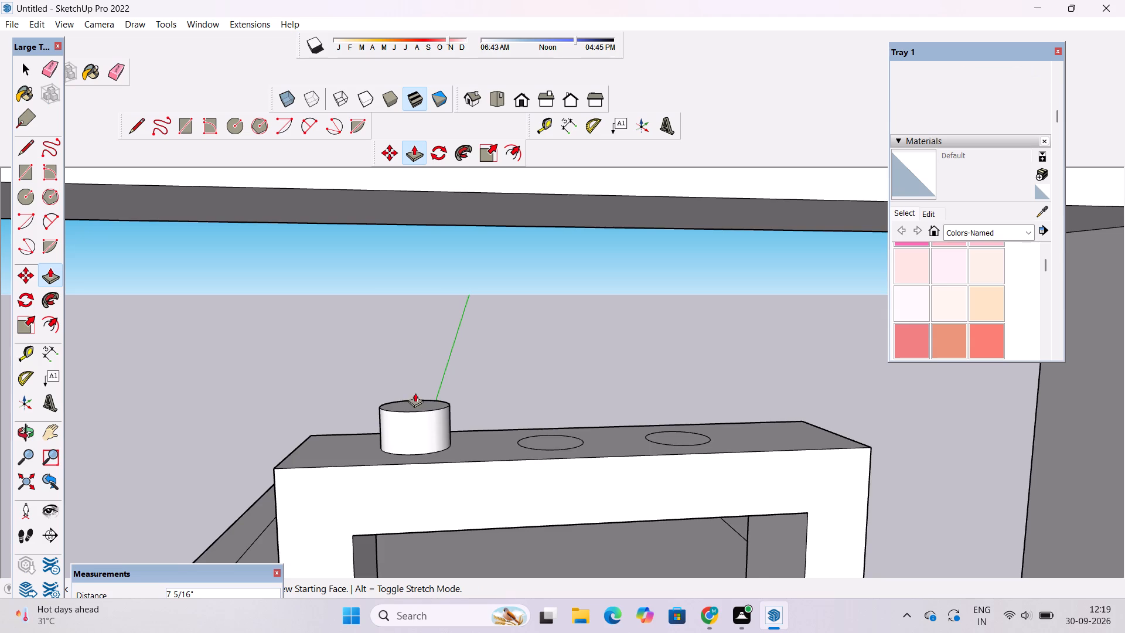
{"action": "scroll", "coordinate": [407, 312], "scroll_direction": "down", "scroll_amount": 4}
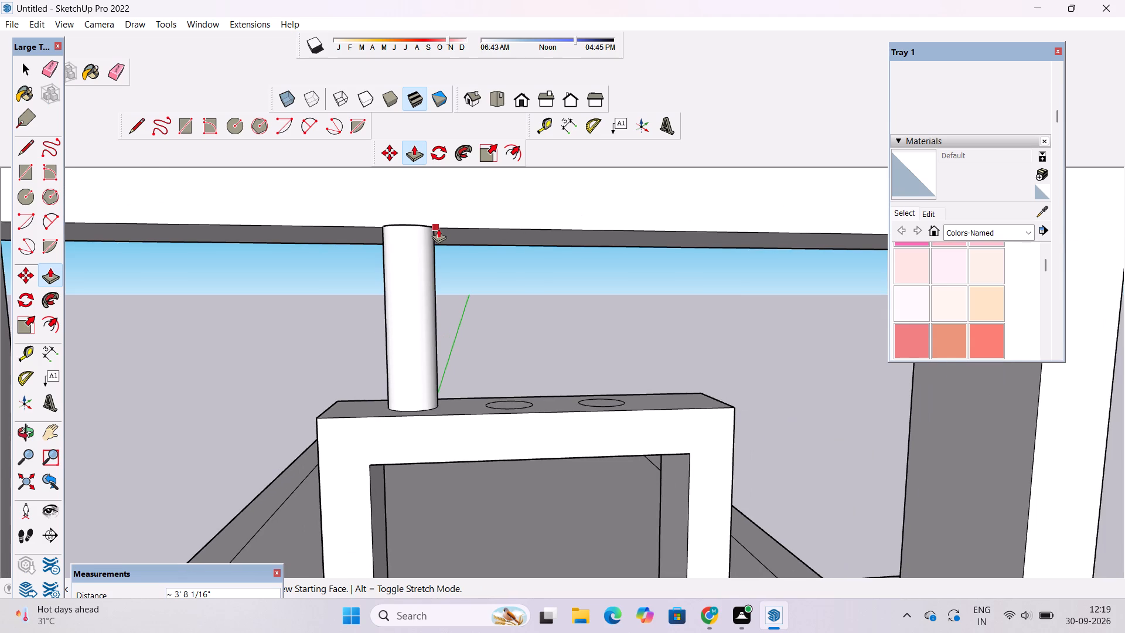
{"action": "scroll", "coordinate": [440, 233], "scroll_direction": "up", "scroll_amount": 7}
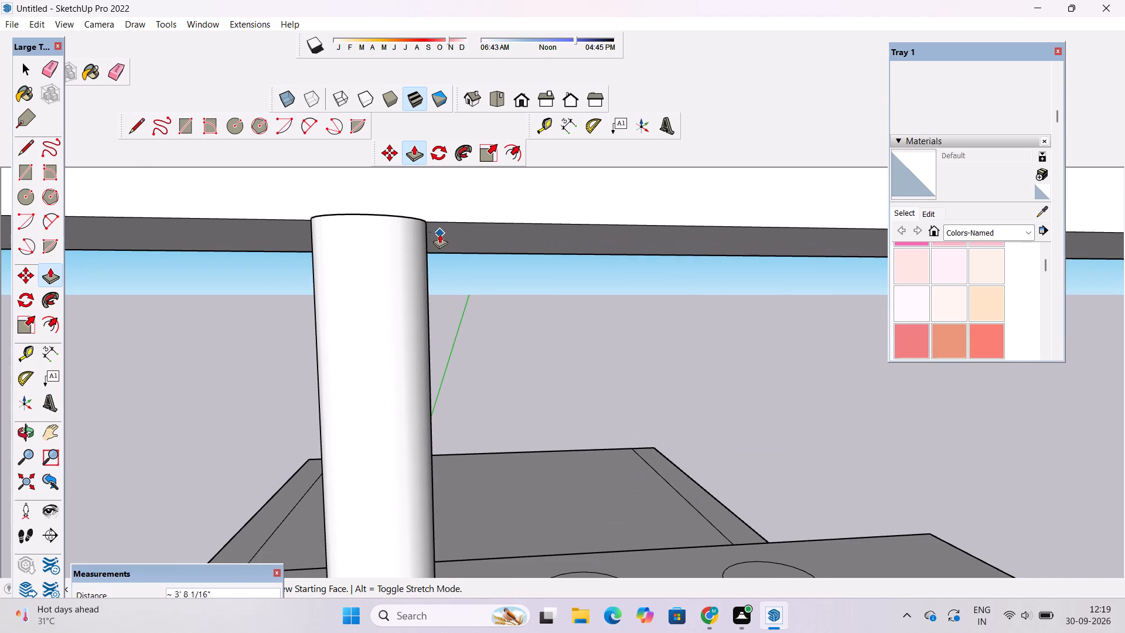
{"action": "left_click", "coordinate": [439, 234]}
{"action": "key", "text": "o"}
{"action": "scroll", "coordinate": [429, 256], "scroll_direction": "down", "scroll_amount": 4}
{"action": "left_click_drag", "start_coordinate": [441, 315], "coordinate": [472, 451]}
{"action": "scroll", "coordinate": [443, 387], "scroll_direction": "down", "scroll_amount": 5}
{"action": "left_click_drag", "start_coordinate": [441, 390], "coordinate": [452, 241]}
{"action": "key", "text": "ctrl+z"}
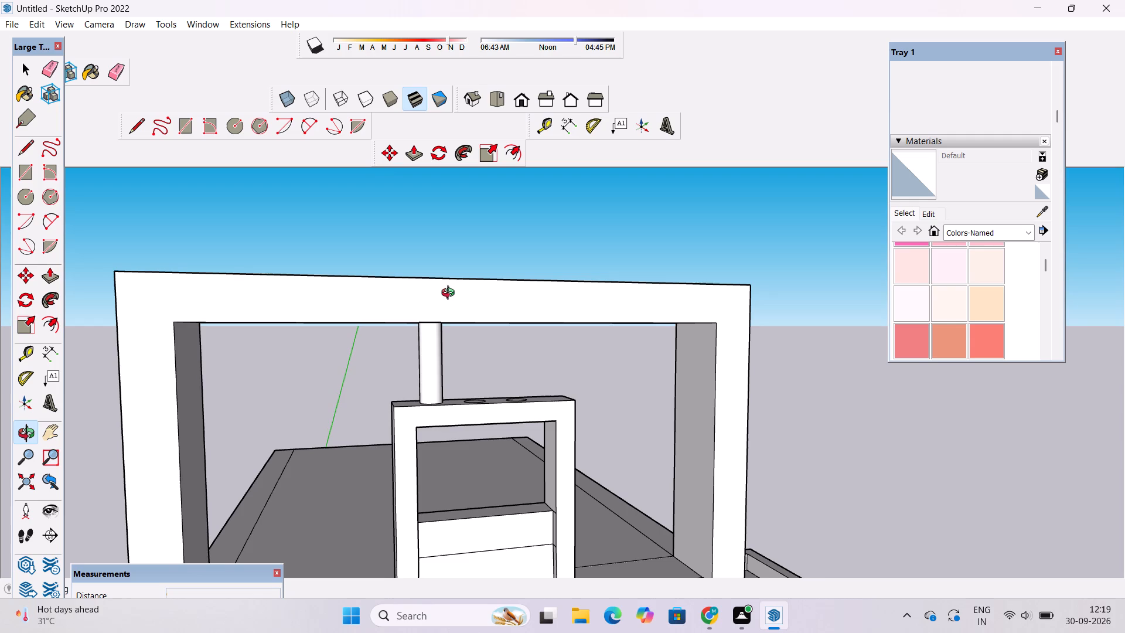
Move the first circle across the tall frame's top face, toward its long edge on the tower side.
{"action": "left_click_drag", "start_coordinate": [447, 320], "coordinate": [450, 331]}
{"action": "left_click_drag", "start_coordinate": [452, 342], "coordinate": [444, 277], "text": "shift"}
{"action": "scroll", "coordinate": [444, 277], "scroll_direction": "down", "scroll_amount": 5}
{"action": "left_click_drag", "start_coordinate": [434, 300], "coordinate": [446, 349]}
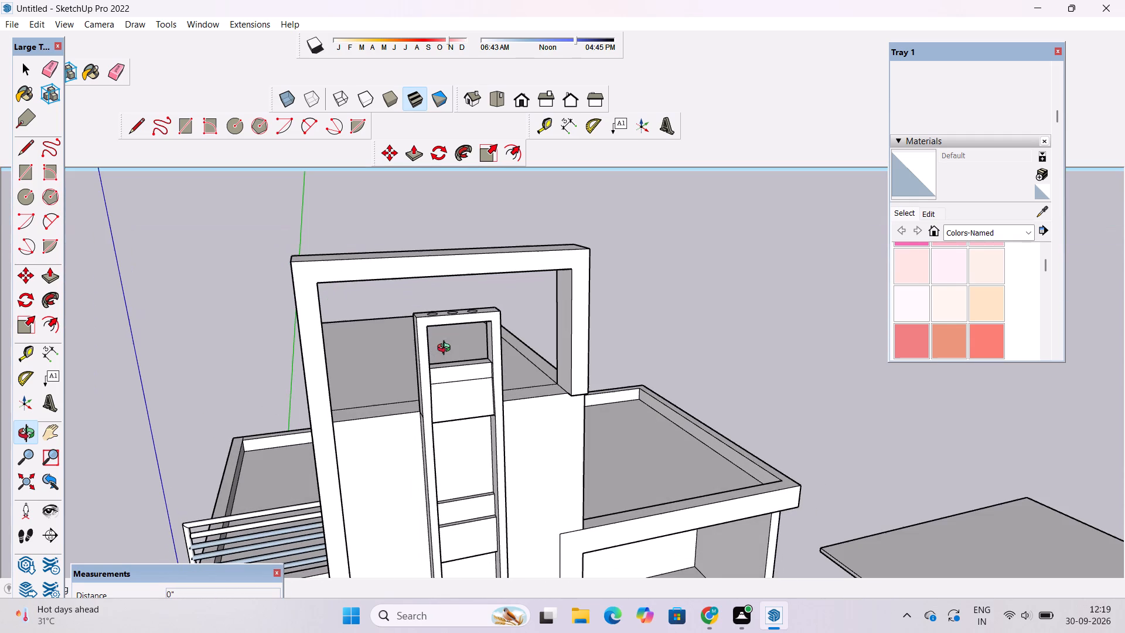
{"action": "scroll", "coordinate": [393, 250], "scroll_direction": "up", "scroll_amount": 1}
{"action": "left_click_drag", "start_coordinate": [393, 250], "coordinate": [378, 340]}
{"action": "scroll", "coordinate": [301, 381], "scroll_direction": "up", "scroll_amount": 4}
{"action": "left_click_drag", "start_coordinate": [296, 372], "coordinate": [292, 347]}
{"action": "scroll", "coordinate": [441, 360], "scroll_direction": "up", "scroll_amount": 2}
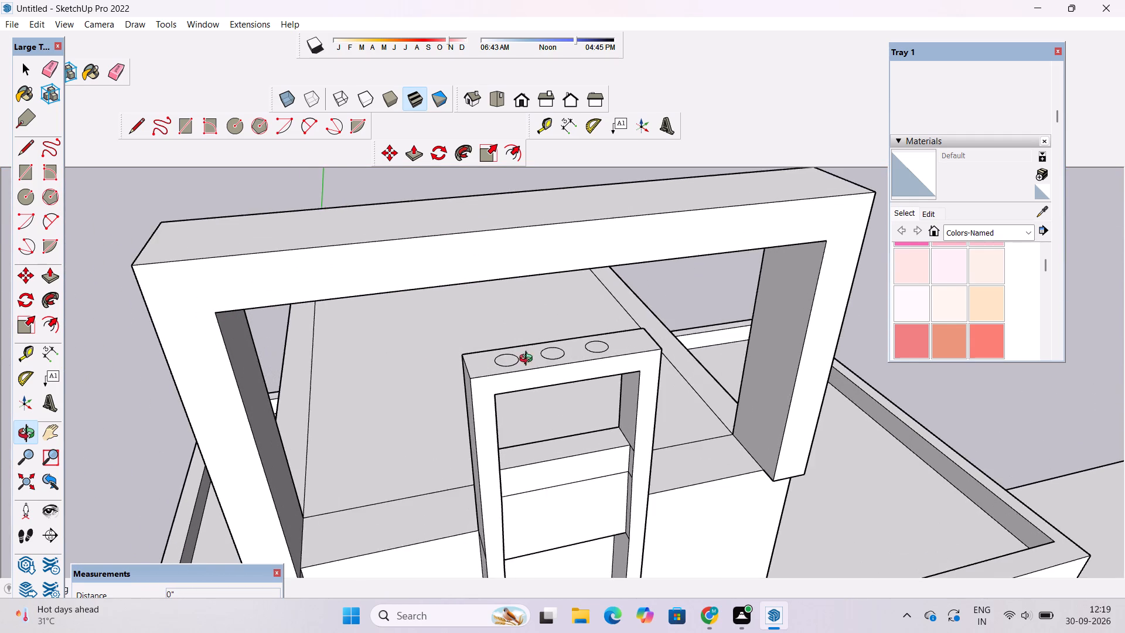
{"action": "left_click_drag", "start_coordinate": [531, 371], "coordinate": [481, 435]}
{"action": "scroll", "coordinate": [492, 369], "scroll_direction": "up", "scroll_amount": 8}
{"action": "left_click_drag", "start_coordinate": [492, 385], "coordinate": [487, 416]}
{"action": "left_click_drag", "start_coordinate": [466, 428], "coordinate": [463, 430]}
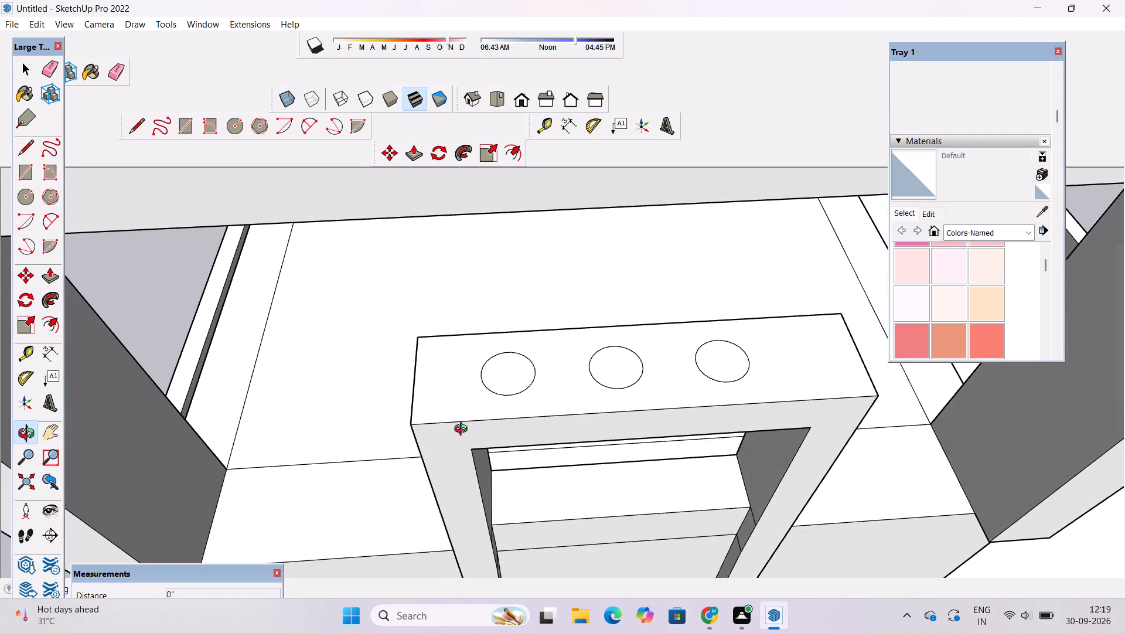
{"action": "left_click_drag", "start_coordinate": [463, 430], "coordinate": [462, 434]}
{"action": "scroll", "coordinate": [496, 406], "scroll_direction": "up", "scroll_amount": 3}
{"action": "left_click_drag", "start_coordinate": [493, 396], "coordinate": [386, 437], "text": "shift"}
{"action": "scroll", "coordinate": [391, 424], "scroll_direction": "up", "scroll_amount": 3}
{"action": "left_click_drag", "start_coordinate": [404, 416], "coordinate": [392, 416]}
{"action": "key", "text": "space"}
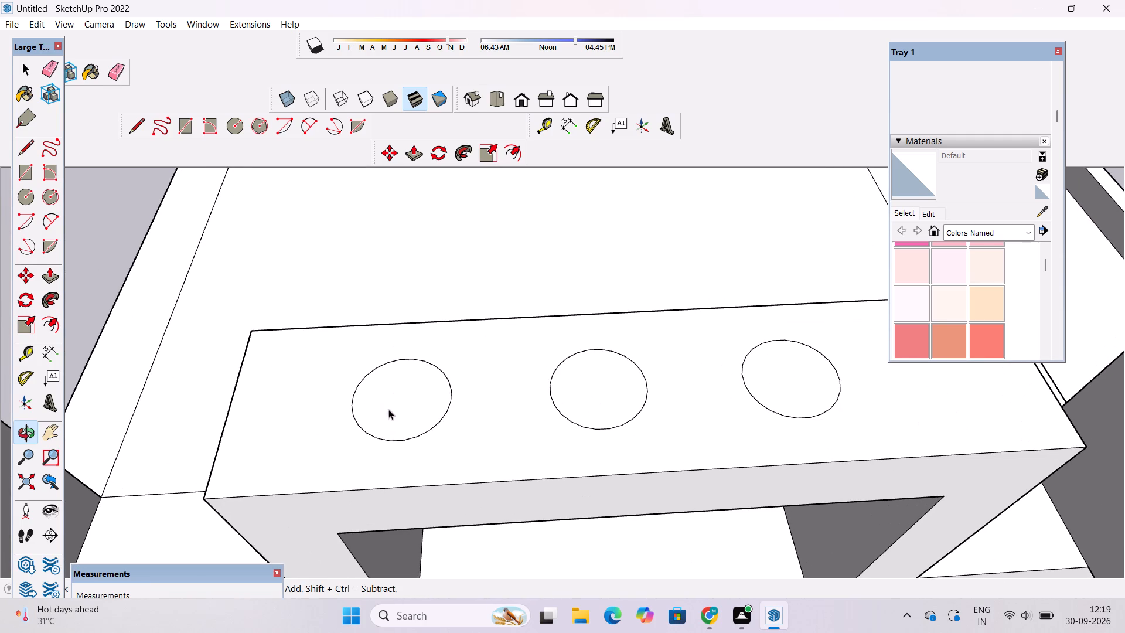
{"action": "double_click", "coordinate": [394, 394]}
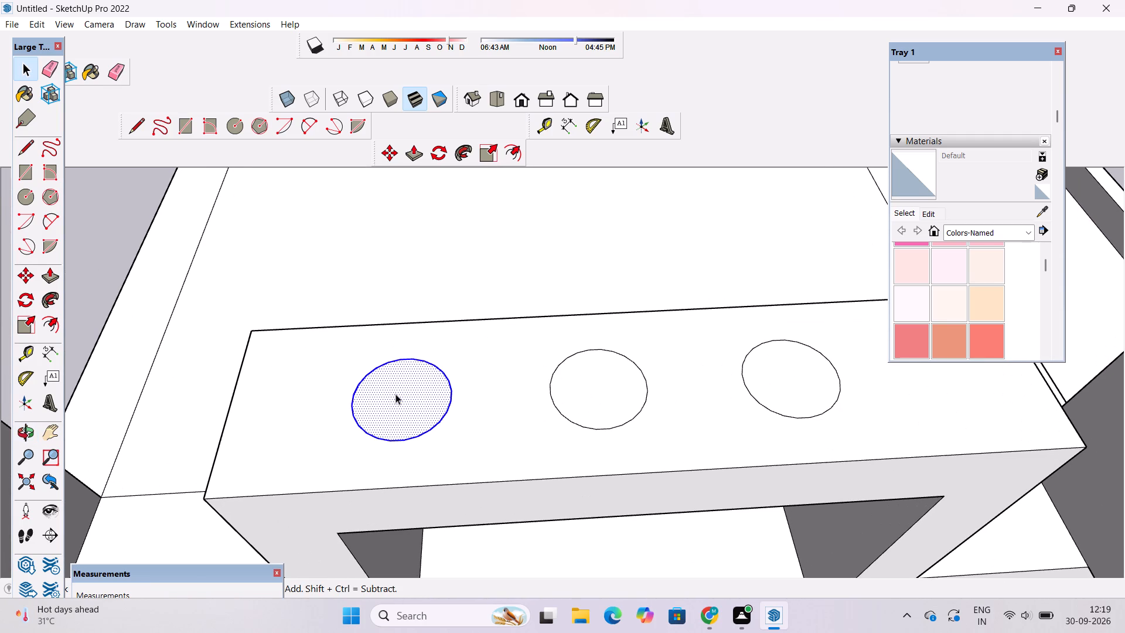
{"action": "key", "text": "m"}
{"action": "scroll", "coordinate": [391, 387], "scroll_direction": "up", "scroll_amount": 7}
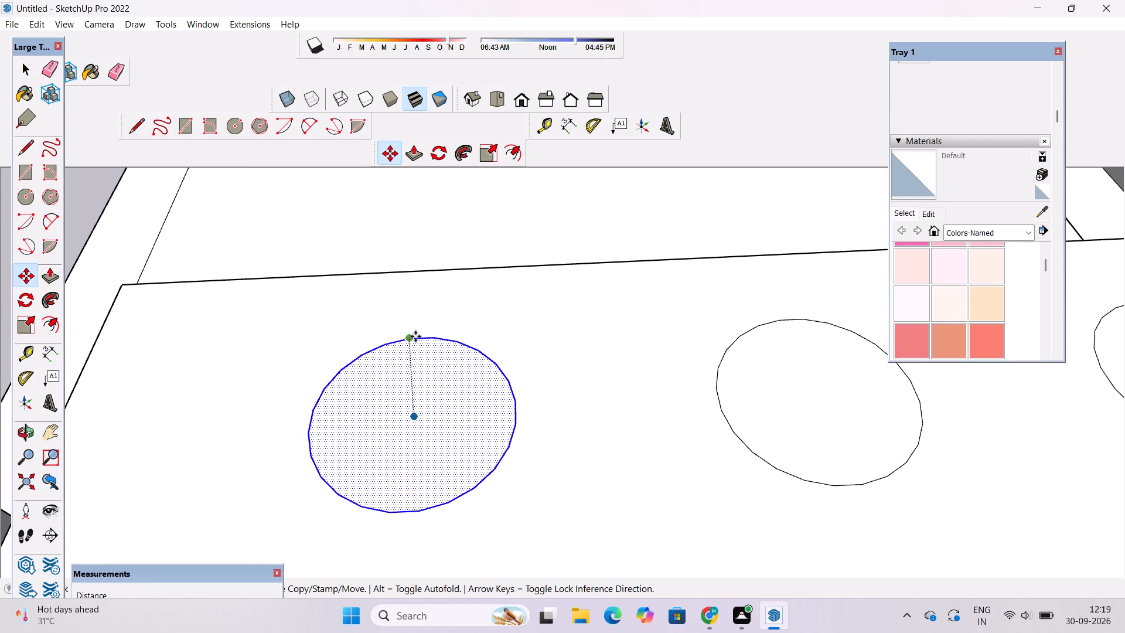
{"action": "left_click", "coordinate": [422, 341]}
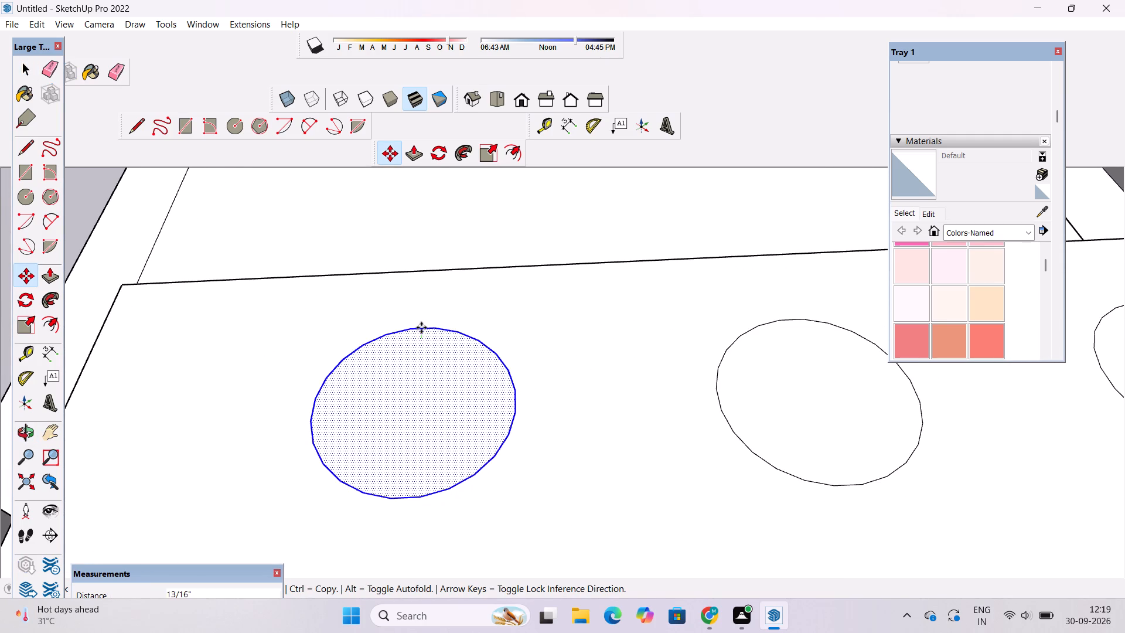
{"action": "left_click", "coordinate": [425, 304]}
{"action": "scroll", "coordinate": [301, 345], "scroll_direction": "down", "scroll_amount": 5}
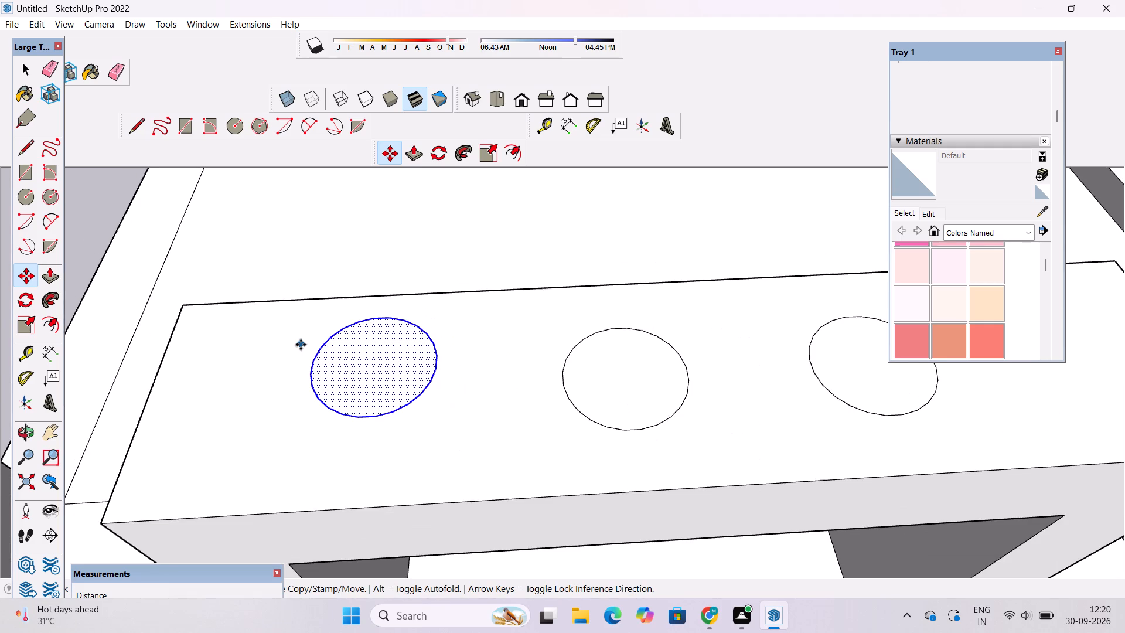
Move the middle circle about 3" toward the top face's long edge on the tower side.
{"action": "key", "text": "space"}
{"action": "scroll", "coordinate": [416, 372], "scroll_direction": "down", "scroll_amount": 5}
{"action": "scroll", "coordinate": [508, 371], "scroll_direction": "up", "scroll_amount": 3}
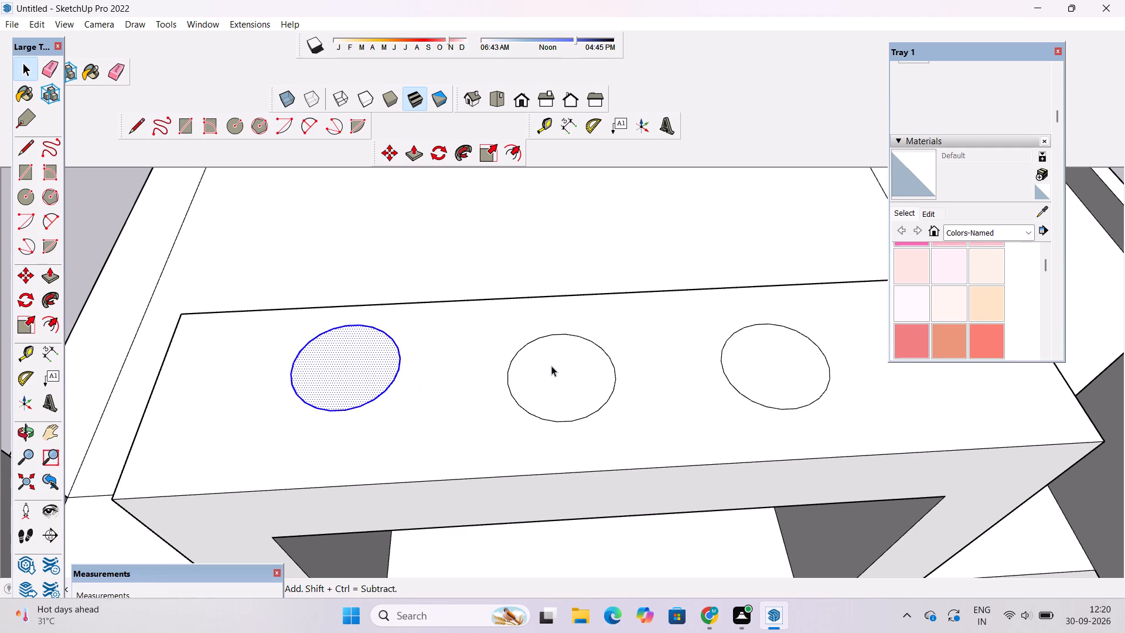
{"action": "double_click", "coordinate": [551, 366]}
{"action": "key", "text": "m"}
{"action": "scroll", "coordinate": [559, 366], "scroll_direction": "up", "scroll_amount": 3}
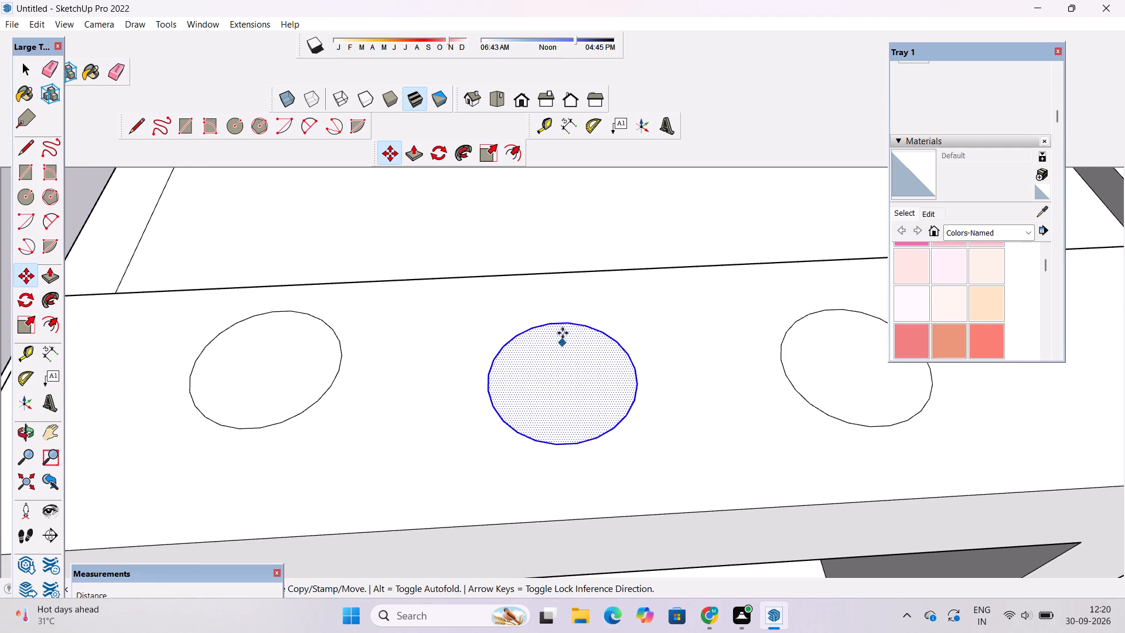
{"action": "left_click", "coordinate": [567, 324]}
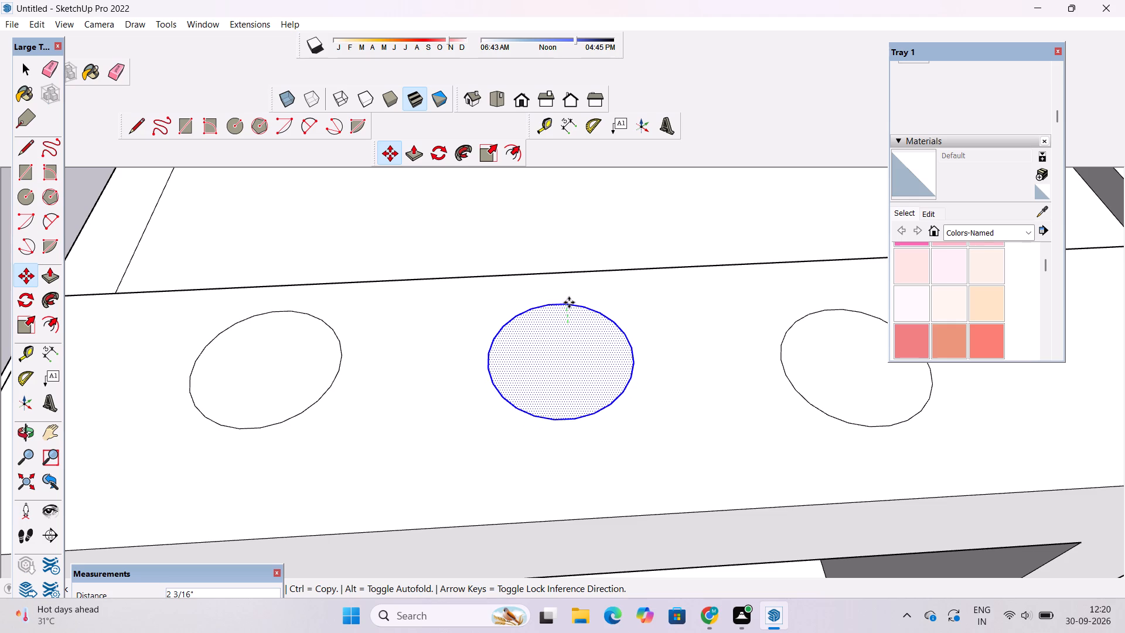
{"action": "left_click", "coordinate": [570, 297]}
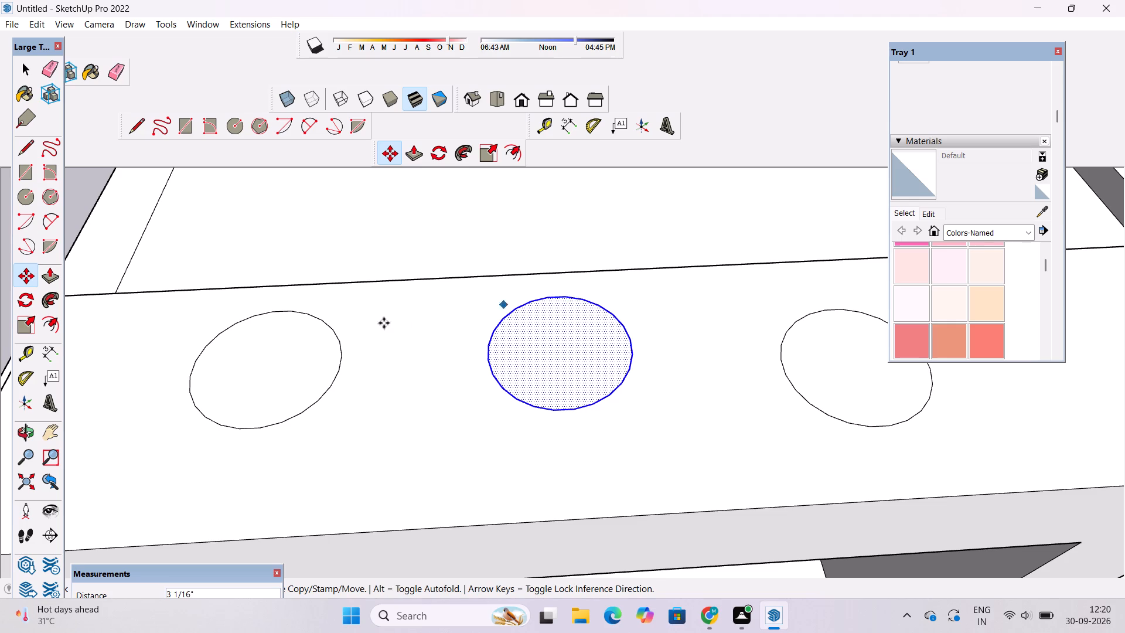
{"action": "scroll", "coordinate": [336, 332], "scroll_direction": "down", "scroll_amount": 6}
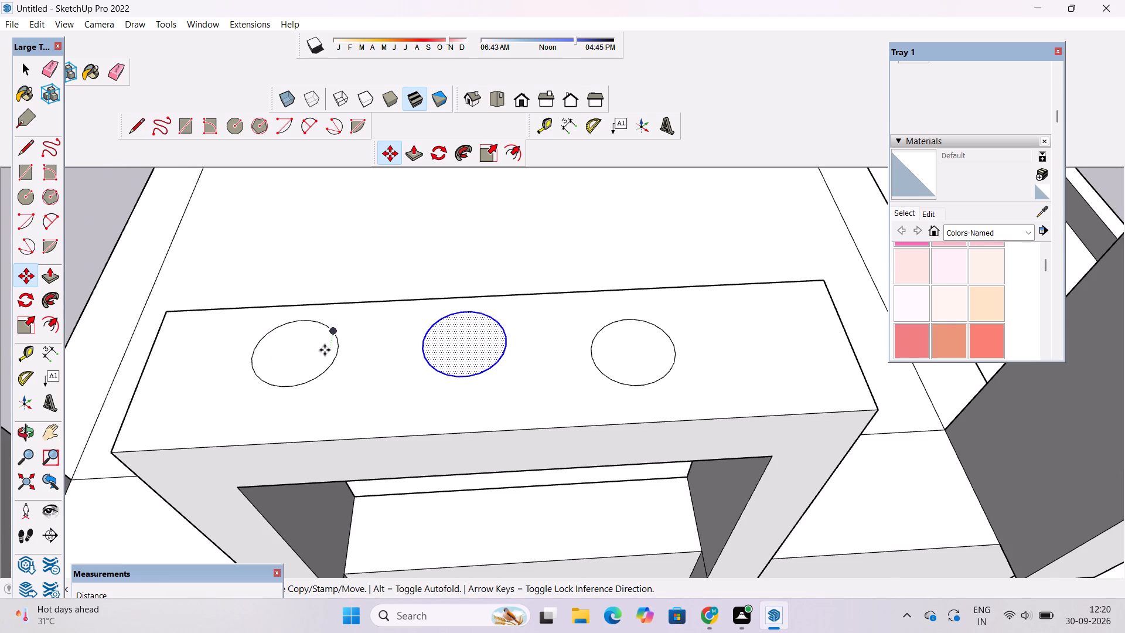
Move the third circle about 3 5/8" toward the tower-side long edge, in line with the others, and clear the selection.
{"action": "key", "text": "space"}
{"action": "double_click", "coordinate": [654, 351]}
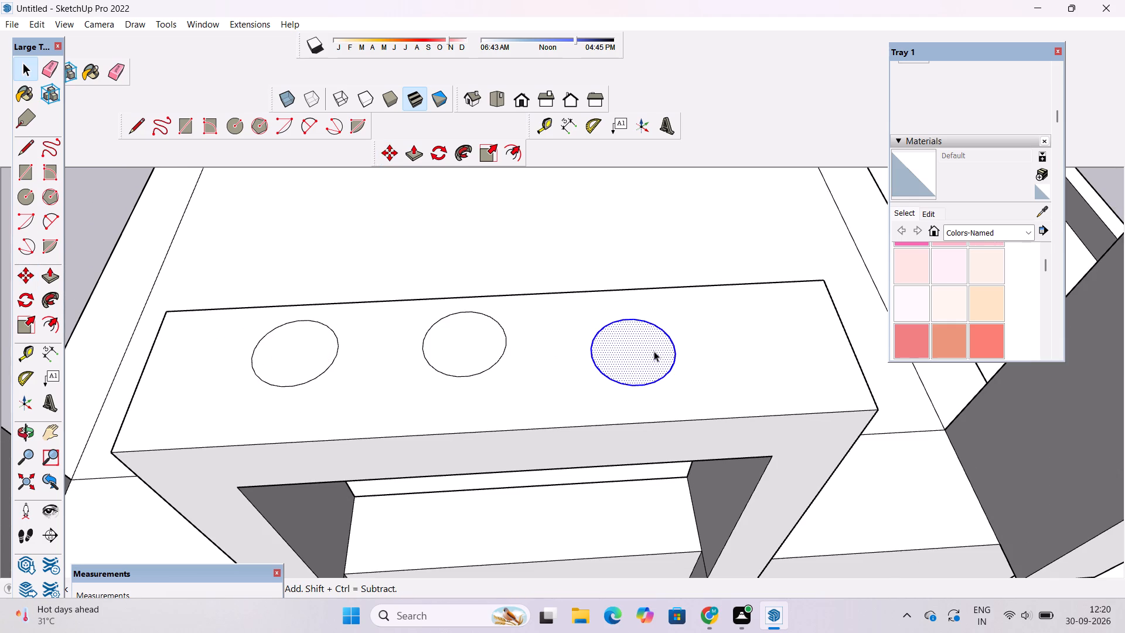
{"action": "key", "text": "m"}
{"action": "scroll", "coordinate": [647, 348], "scroll_direction": "up", "scroll_amount": 1}
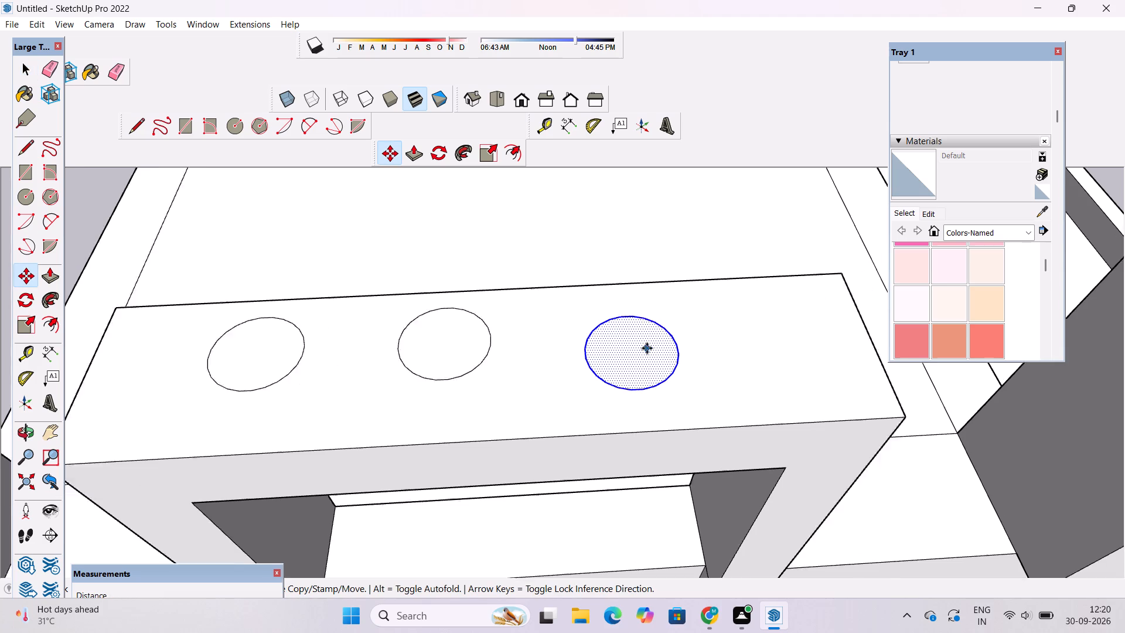
{"action": "scroll", "coordinate": [647, 348], "scroll_direction": "up", "scroll_amount": 4}
{"action": "left_click", "coordinate": [628, 307]}
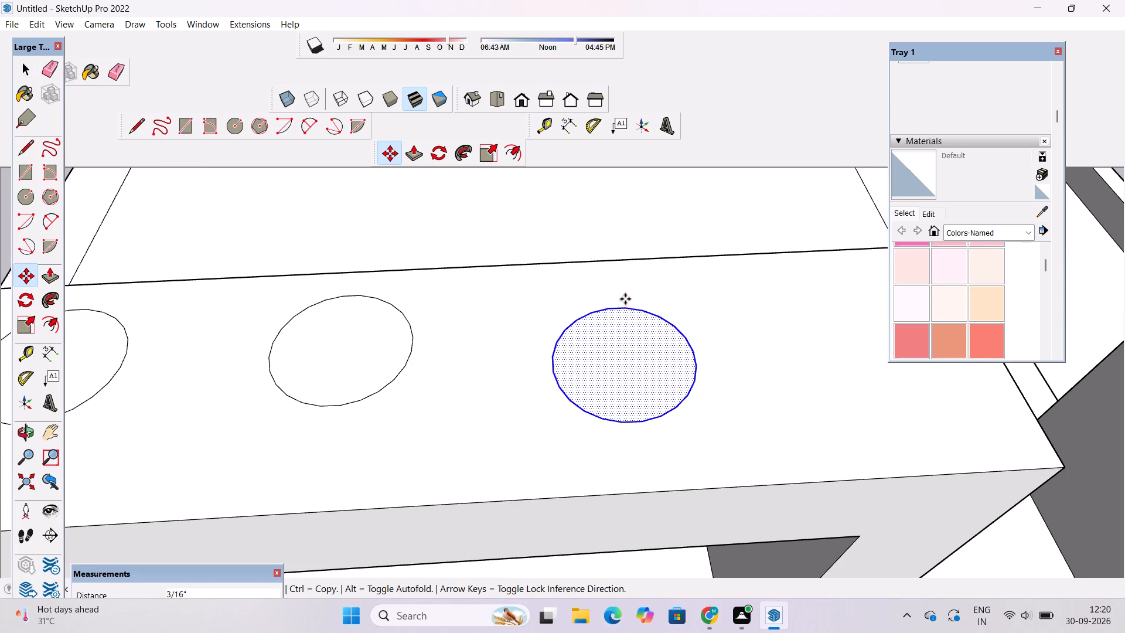
{"action": "left_click", "coordinate": [622, 279]}
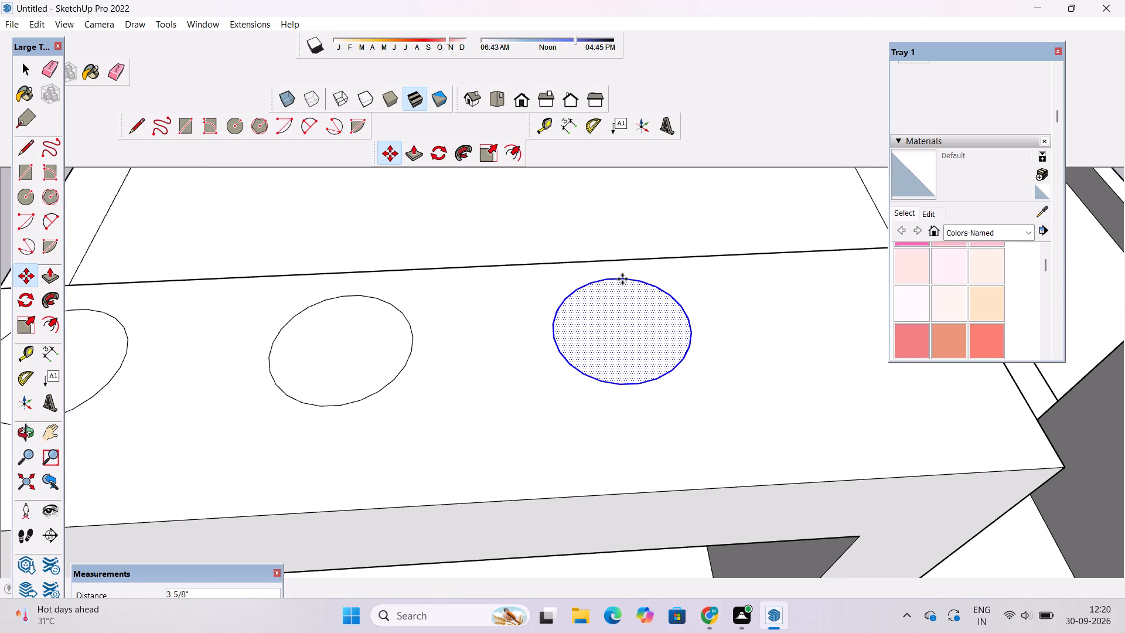
{"action": "key", "text": "space"}
{"action": "scroll", "coordinate": [609, 290], "scroll_direction": "down", "scroll_amount": 10}
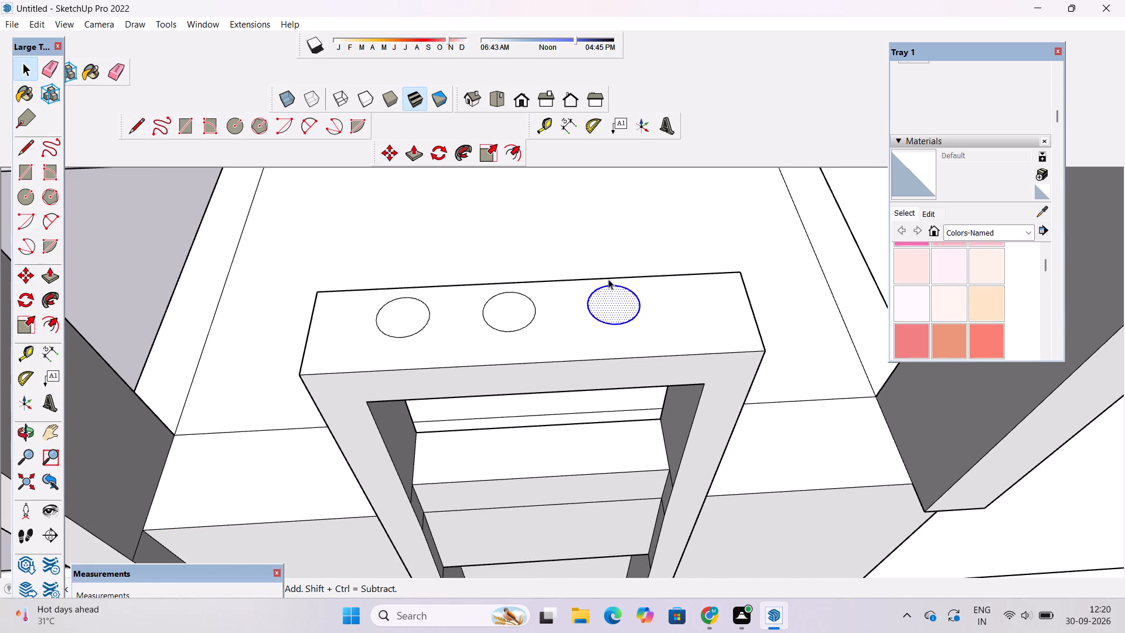
{"action": "left_click", "coordinate": [142, 277]}
Set the first circle on the tall frame's top face to 60 segments.
{"action": "scroll", "coordinate": [408, 307], "scroll_direction": "up", "scroll_amount": 2}
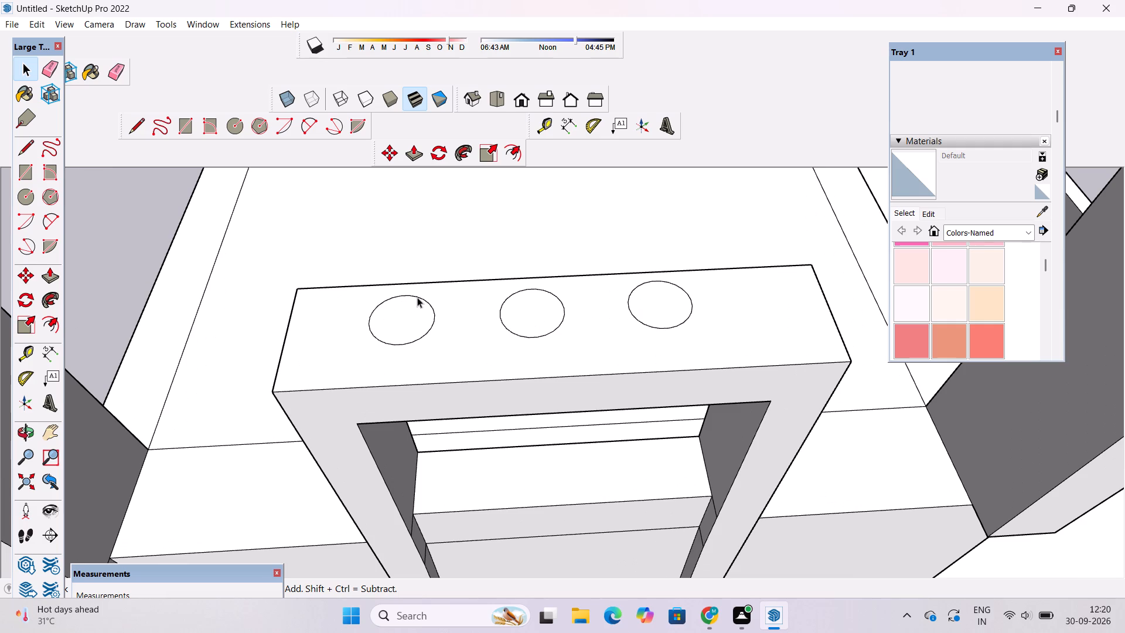
{"action": "left_click", "coordinate": [417, 297]}
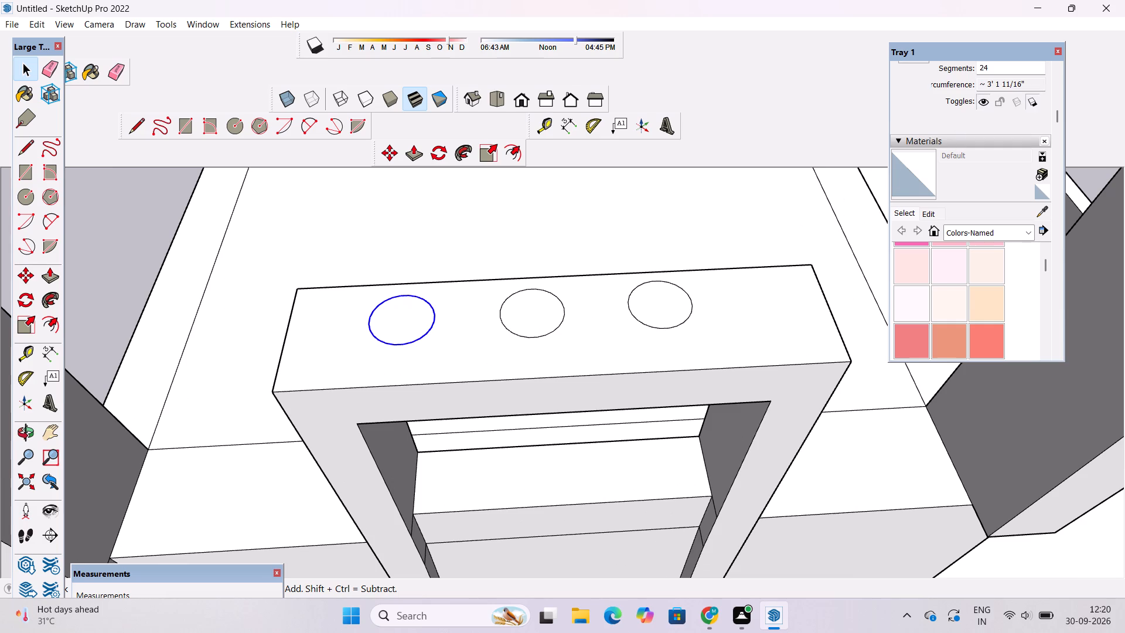
{"action": "scroll", "coordinate": [991, 79], "scroll_direction": "up", "scroll_amount": 2}
{"action": "left_click", "coordinate": [993, 139]}
{"action": "key", "text": "BackSpace"}
{"action": "key", "text": "BackSpace"}
{"action": "key", "text": "BackSpace"}
{"action": "key", "text": "BackSpace"}
{"action": "key", "text": "BackSpace"}
{"action": "key", "text": "BackSpace"}
{"action": "key", "text": "BackSpace"}
{"action": "key", "text": "BackSpace"}
{"action": "key", "text": "BackSpace"}
{"action": "key", "text": "BackSpace"}
{"action": "key", "text": "BackSpace"}
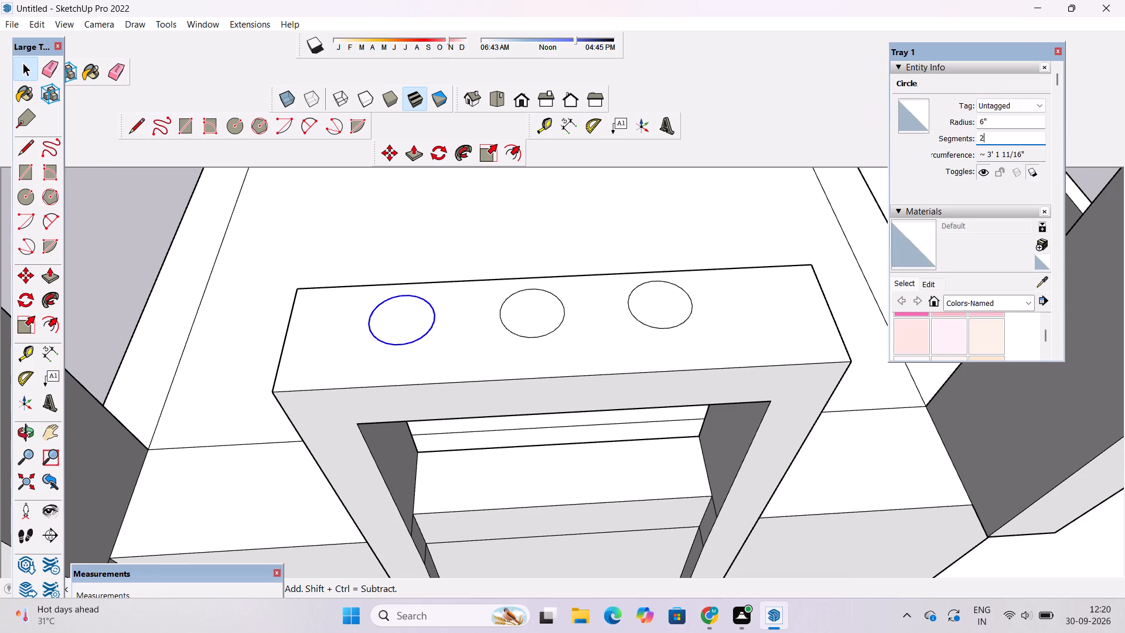
{"action": "key", "text": "6"}
{"action": "key", "text": "0"}
{"action": "key", "text": "Return"}
Set the middle circle on the frame's top face to 60 segments.
{"action": "left_click", "coordinate": [546, 291]}
{"action": "left_click", "coordinate": [993, 139]}
{"action": "key", "text": "BackSpace"}
{"action": "key", "text": "BackSpace"}
{"action": "key", "text": "BackSpace"}
{"action": "key", "text": "BackSpace"}
{"action": "key", "text": "BackSpace"}
{"action": "key", "text": "BackSpace"}
{"action": "key", "text": "BackSpace"}
{"action": "key", "text": "BackSpace"}
{"action": "key", "text": "BackSpace"}
{"action": "key", "text": "BackSpace"}
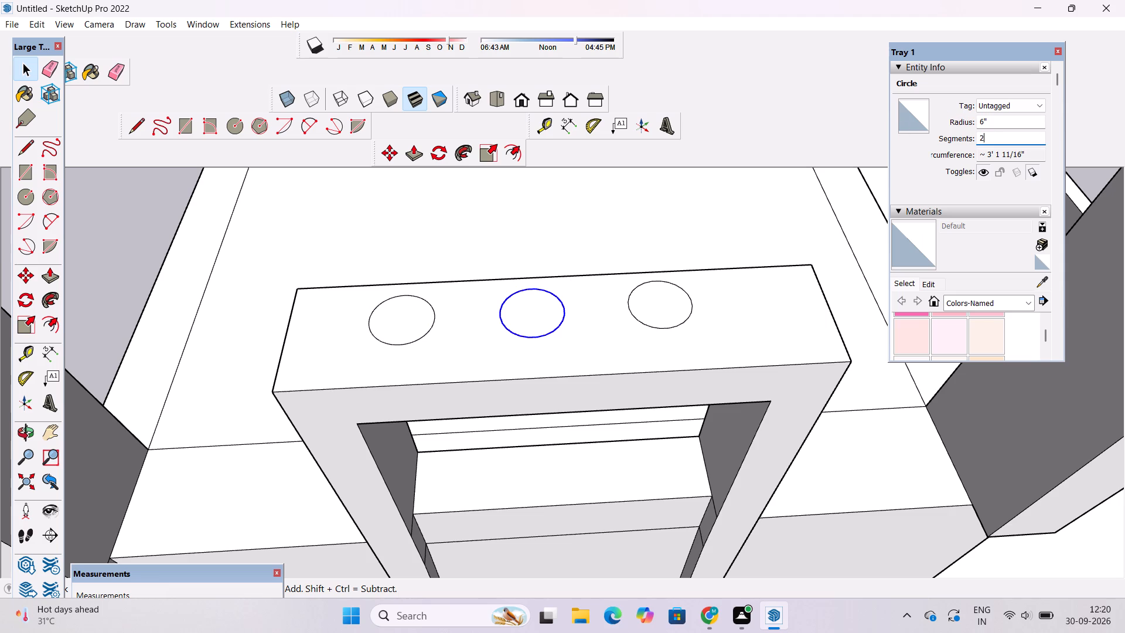
{"action": "type", "text": "60"}
{"action": "key", "text": "Return"}
Set the third circle on the frame's top face to 60 segments and clear the selection.
{"action": "left_click", "coordinate": [682, 290]}
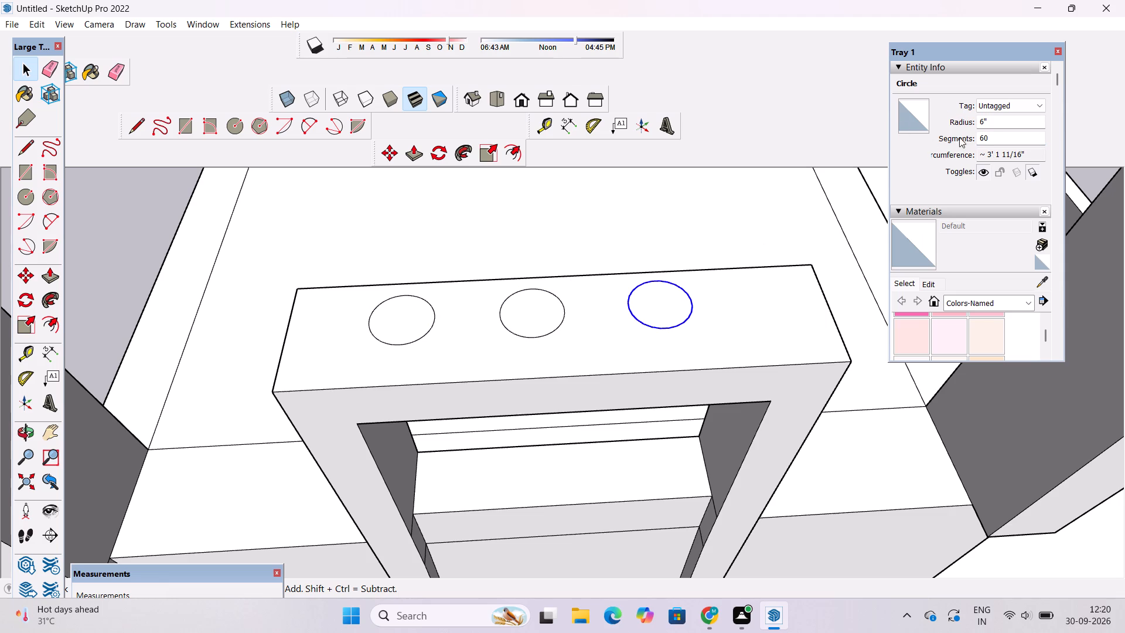
{"action": "left_click", "coordinate": [993, 138]}
{"action": "key", "text": "BackSpace"}
{"action": "key", "text": "BackSpace"}
{"action": "key", "text": "BackSpace"}
{"action": "key", "text": "BackSpace"}
{"action": "key", "text": "BackSpace"}
{"action": "key", "text": "BackSpace"}
{"action": "key", "text": "BackSpace"}
{"action": "key", "text": "BackSpace"}
{"action": "key", "text": "BackSpace"}
{"action": "key", "text": "BackSpace"}
{"action": "key", "text": "BackSpace"}
{"action": "key", "text": "BackSpace"}
{"action": "key", "text": "6"}
{"action": "key", "text": "0"}
{"action": "key", "text": "Return"}
{"action": "left_click", "coordinate": [99, 237]}
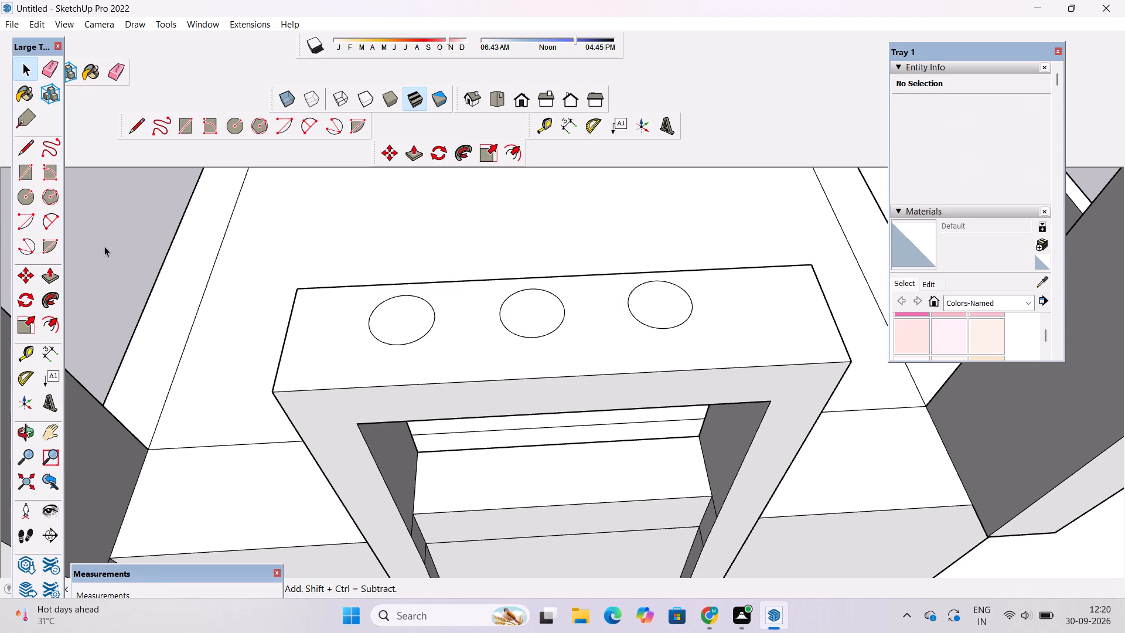
Examine the tall frame's top and its row of three circles from lower front angles against the surrounding structure.
{"action": "scroll", "coordinate": [167, 305], "scroll_direction": "down", "scroll_amount": 4}
{"action": "key", "text": "o"}
{"action": "left_click_drag", "start_coordinate": [298, 324], "coordinate": [304, 275]}
{"action": "left_click_drag", "start_coordinate": [323, 322], "coordinate": [376, 380]}
{"action": "left_click_drag", "start_coordinate": [386, 397], "coordinate": [392, 333]}
{"action": "scroll", "coordinate": [396, 339], "scroll_direction": "up", "scroll_amount": 3}
{"action": "left_click_drag", "start_coordinate": [412, 367], "coordinate": [462, 404]}
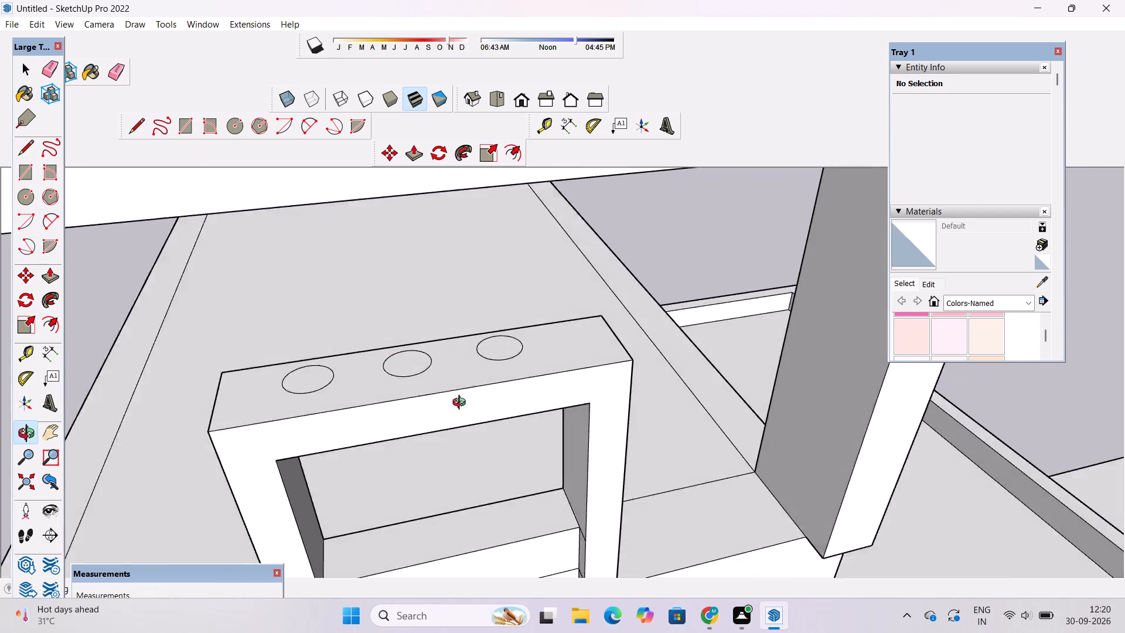
{"action": "left_click_drag", "start_coordinate": [462, 404], "coordinate": [422, 346]}
{"action": "scroll", "coordinate": [427, 356], "scroll_direction": "down", "scroll_amount": 3, "text": "shift"}
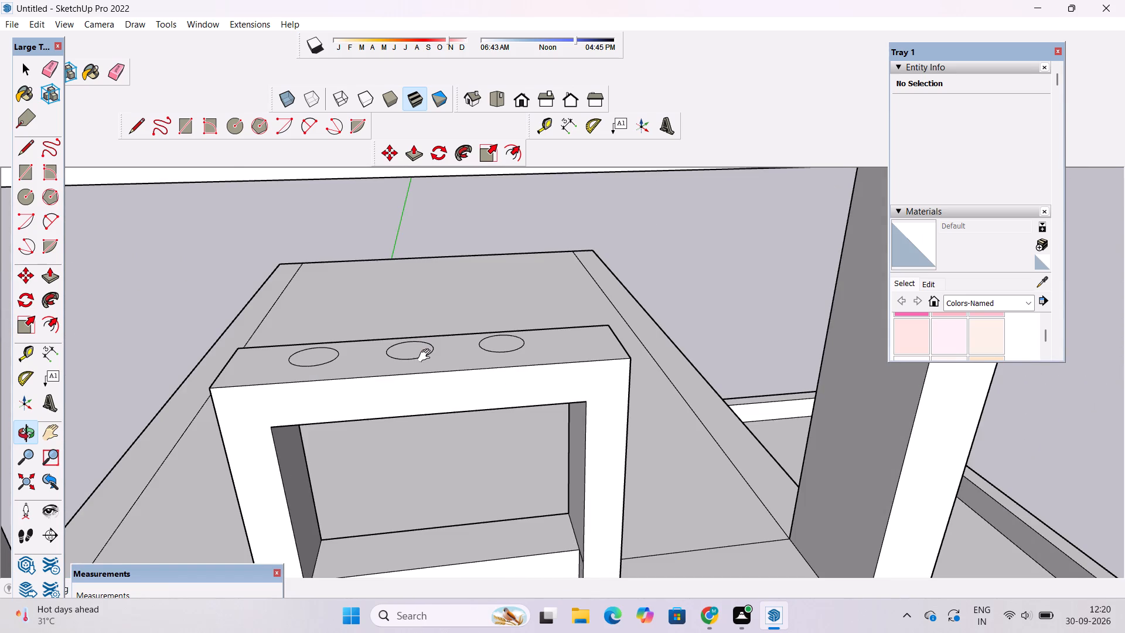
{"action": "scroll", "coordinate": [427, 356], "scroll_direction": "down", "scroll_amount": 3, "text": "shift"}
{"action": "left_click_drag", "start_coordinate": [434, 384], "coordinate": [441, 324], "text": "shift"}
{"action": "scroll", "coordinate": [439, 305], "scroll_direction": "up", "scroll_amount": 4}
{"action": "scroll", "coordinate": [439, 305], "scroll_direction": "down", "scroll_amount": 5}
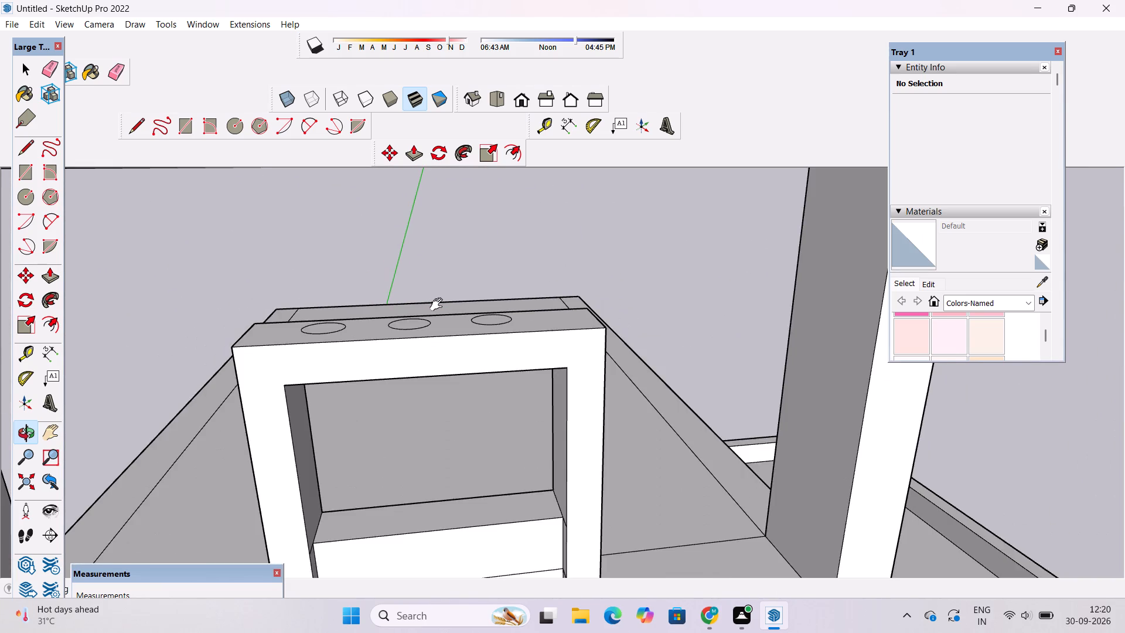
{"action": "left_click_drag", "start_coordinate": [439, 308], "coordinate": [445, 367], "text": "shift"}
{"action": "left_click_drag", "start_coordinate": [445, 369], "coordinate": [446, 284]}
{"action": "scroll", "coordinate": [447, 360], "scroll_direction": "down", "scroll_amount": 6}
{"action": "left_click_drag", "start_coordinate": [454, 439], "coordinate": [454, 527]}
{"action": "scroll", "coordinate": [415, 450], "scroll_direction": "up", "scroll_amount": 3}
{"action": "left_click_drag", "start_coordinate": [415, 445], "coordinate": [423, 377], "text": "shift"}
{"action": "left_click_drag", "start_coordinate": [423, 398], "coordinate": [425, 460], "text": "shift"}
{"action": "scroll", "coordinate": [415, 369], "scroll_direction": "up", "scroll_amount": 5}
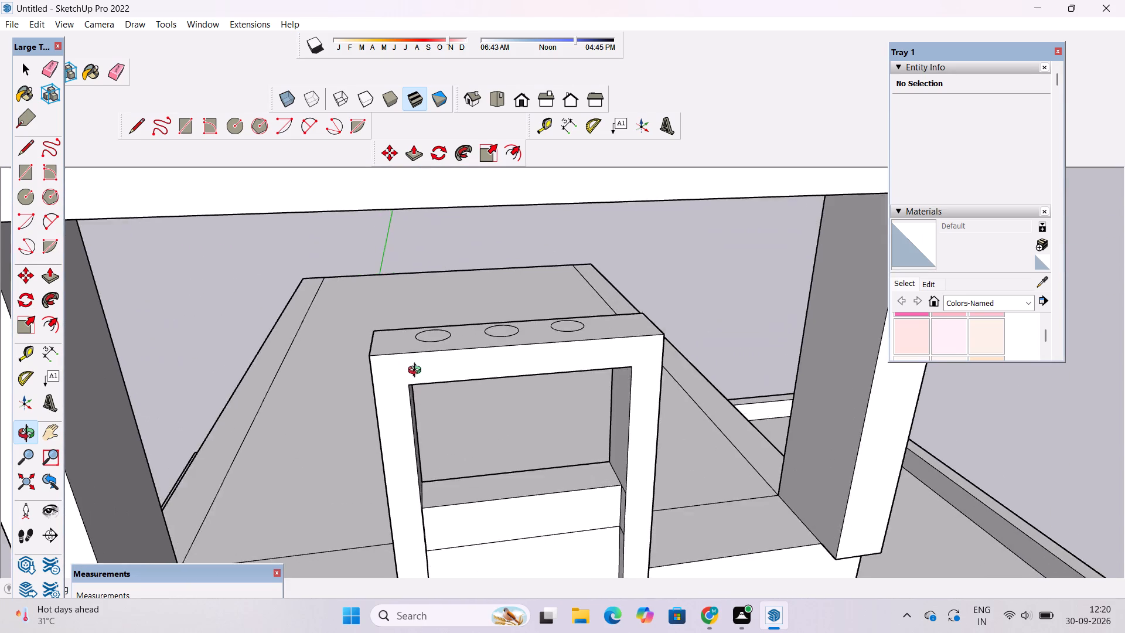
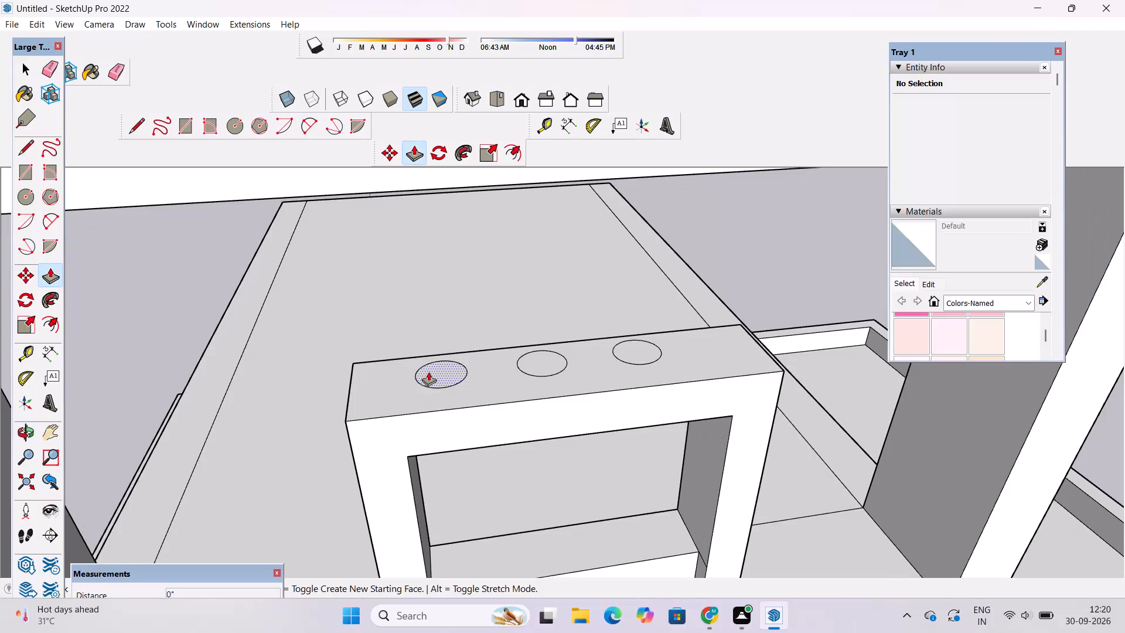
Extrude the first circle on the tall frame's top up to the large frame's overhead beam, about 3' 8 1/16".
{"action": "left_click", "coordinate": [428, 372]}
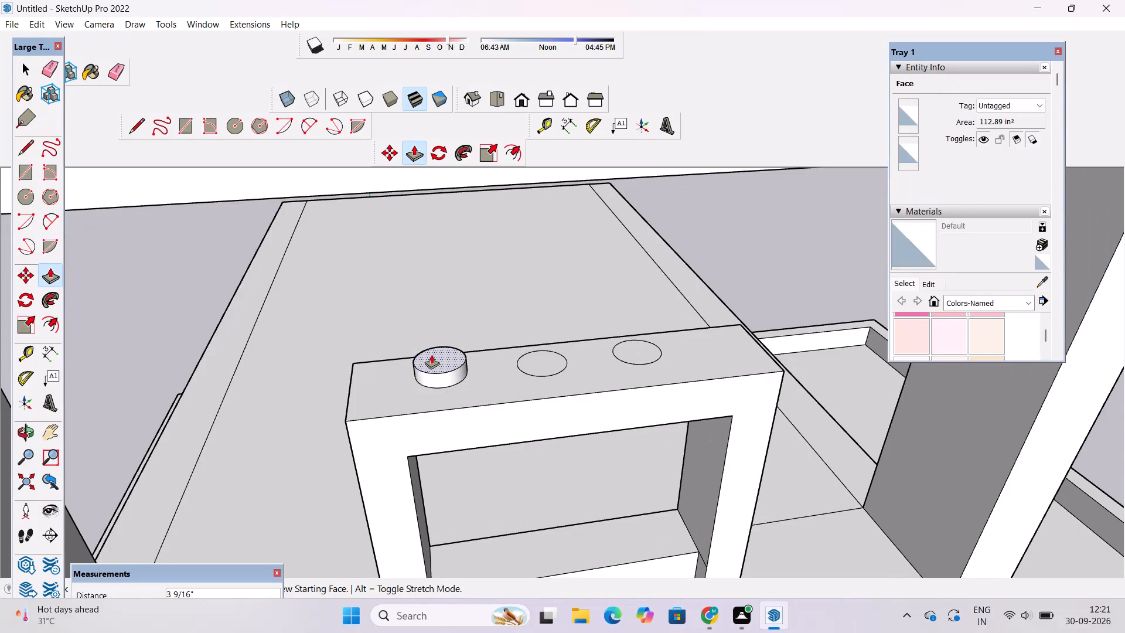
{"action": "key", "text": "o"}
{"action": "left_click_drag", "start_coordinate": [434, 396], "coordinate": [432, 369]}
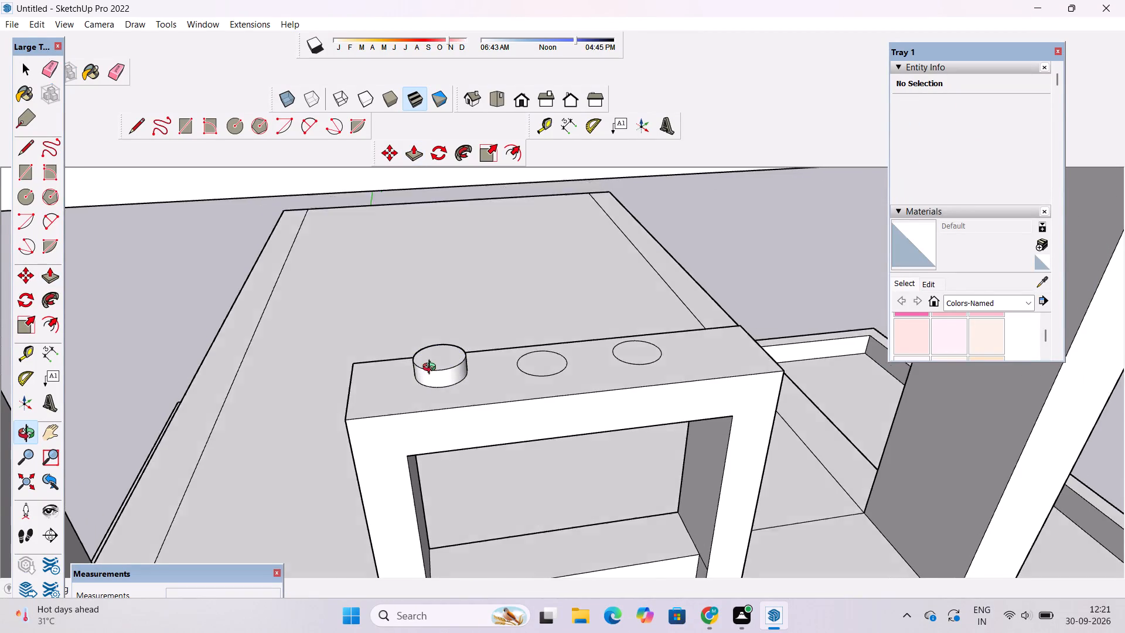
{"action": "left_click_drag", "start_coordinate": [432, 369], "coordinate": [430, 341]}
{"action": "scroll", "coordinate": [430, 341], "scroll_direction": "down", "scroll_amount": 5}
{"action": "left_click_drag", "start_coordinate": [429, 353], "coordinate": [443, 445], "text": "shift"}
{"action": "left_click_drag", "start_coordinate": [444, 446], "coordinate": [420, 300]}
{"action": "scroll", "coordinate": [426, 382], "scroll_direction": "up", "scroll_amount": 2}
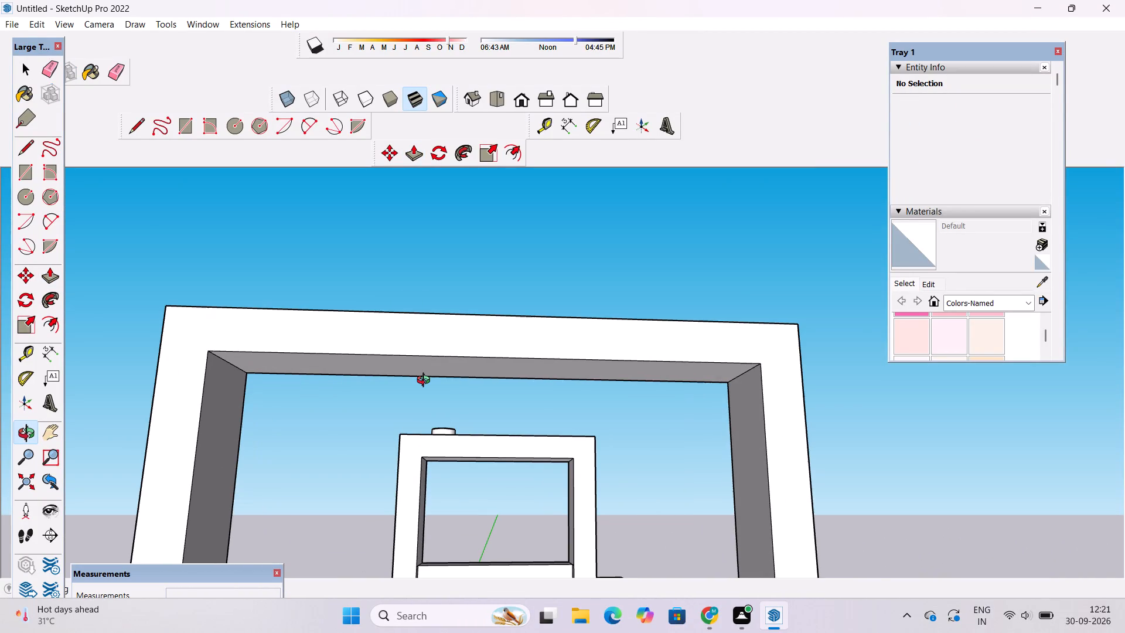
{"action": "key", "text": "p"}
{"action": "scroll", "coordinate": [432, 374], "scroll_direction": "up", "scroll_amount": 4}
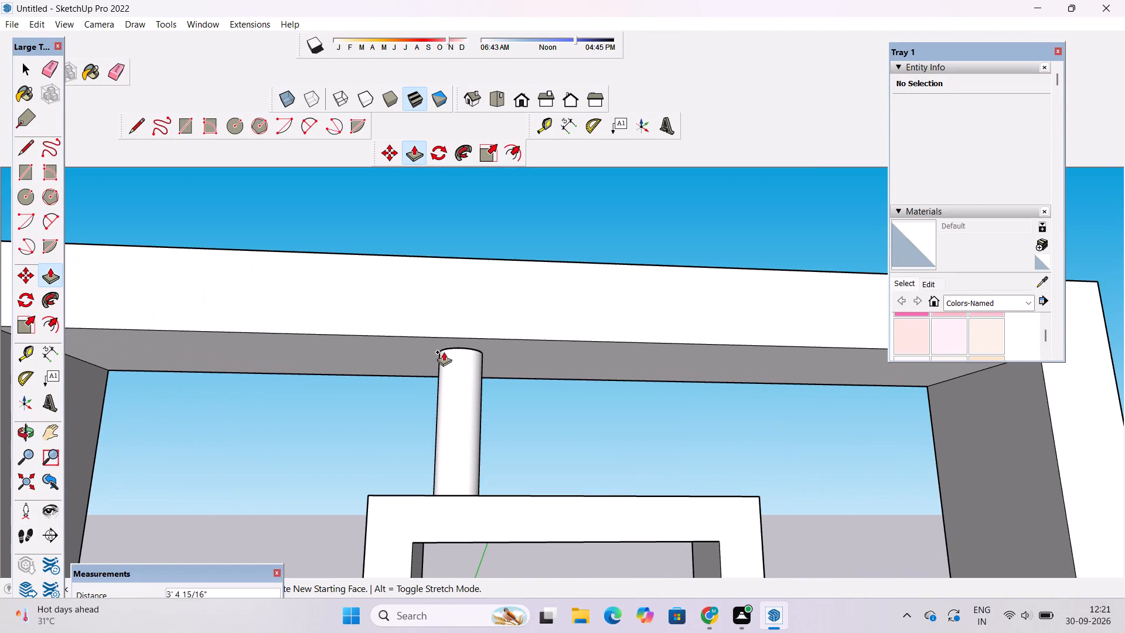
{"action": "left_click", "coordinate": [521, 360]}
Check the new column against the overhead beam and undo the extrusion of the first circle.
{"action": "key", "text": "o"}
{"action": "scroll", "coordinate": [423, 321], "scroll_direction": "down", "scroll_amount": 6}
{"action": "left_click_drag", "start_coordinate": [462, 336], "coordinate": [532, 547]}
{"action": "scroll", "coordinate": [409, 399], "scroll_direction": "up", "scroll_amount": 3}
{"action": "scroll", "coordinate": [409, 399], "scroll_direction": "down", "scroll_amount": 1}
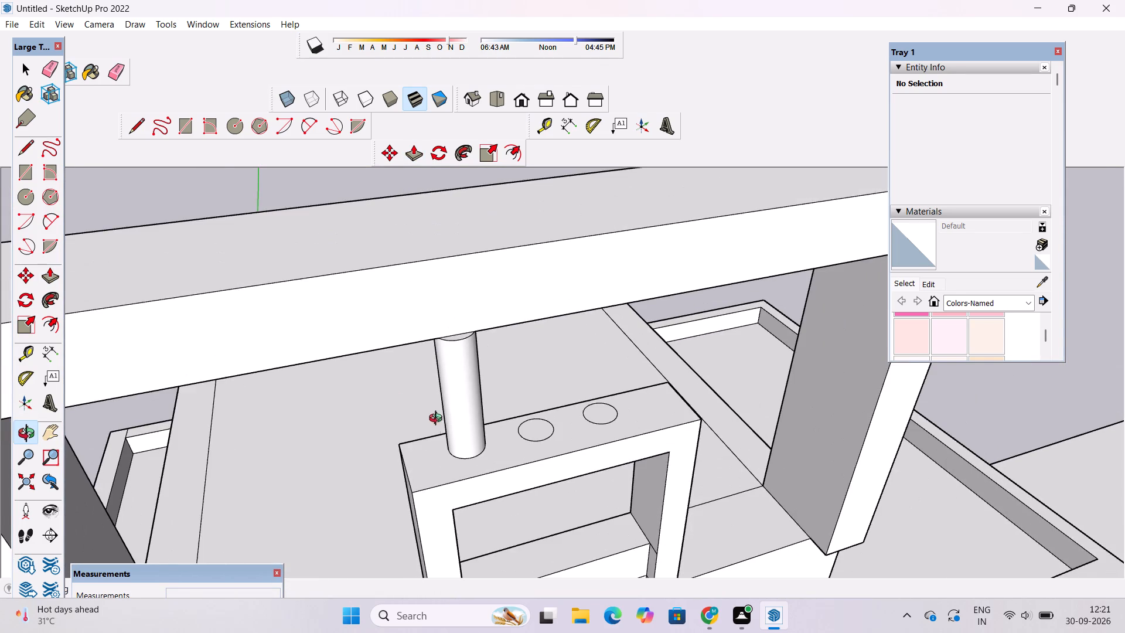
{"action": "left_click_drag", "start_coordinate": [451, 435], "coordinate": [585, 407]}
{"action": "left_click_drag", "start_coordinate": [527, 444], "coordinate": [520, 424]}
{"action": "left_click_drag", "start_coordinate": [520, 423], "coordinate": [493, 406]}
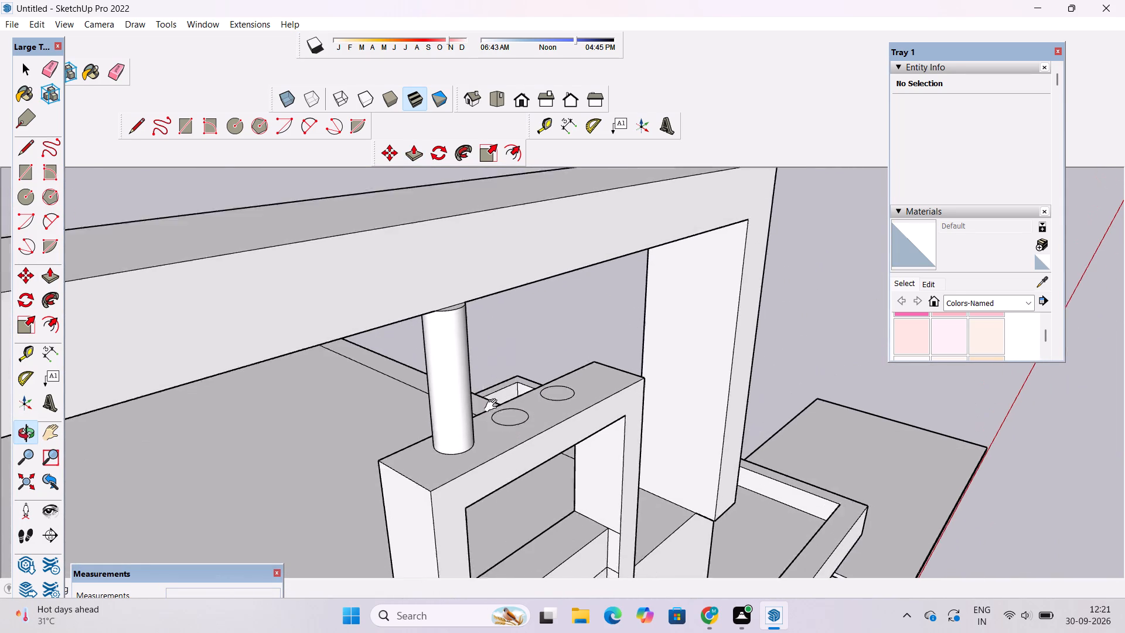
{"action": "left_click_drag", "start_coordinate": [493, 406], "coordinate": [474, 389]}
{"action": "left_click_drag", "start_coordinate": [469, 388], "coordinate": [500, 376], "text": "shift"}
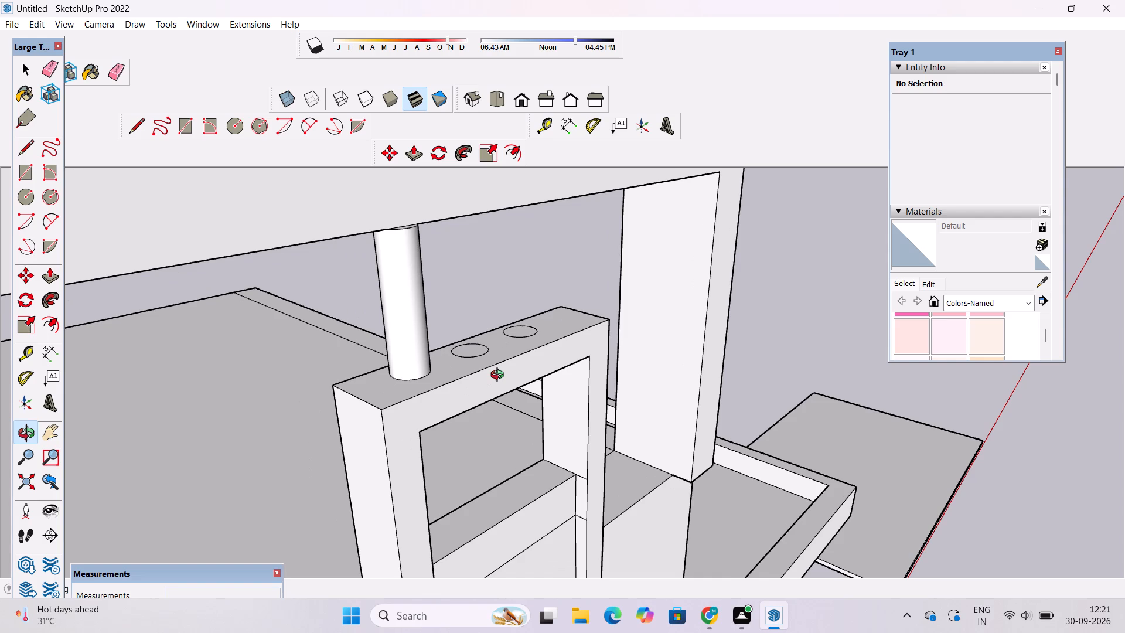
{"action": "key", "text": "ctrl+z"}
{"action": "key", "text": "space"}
Draw 2' edges across the large frame's front face at both inner upper corners, separating the beam from its legs.
{"action": "scroll", "coordinate": [489, 392], "scroll_direction": "down", "scroll_amount": 5}
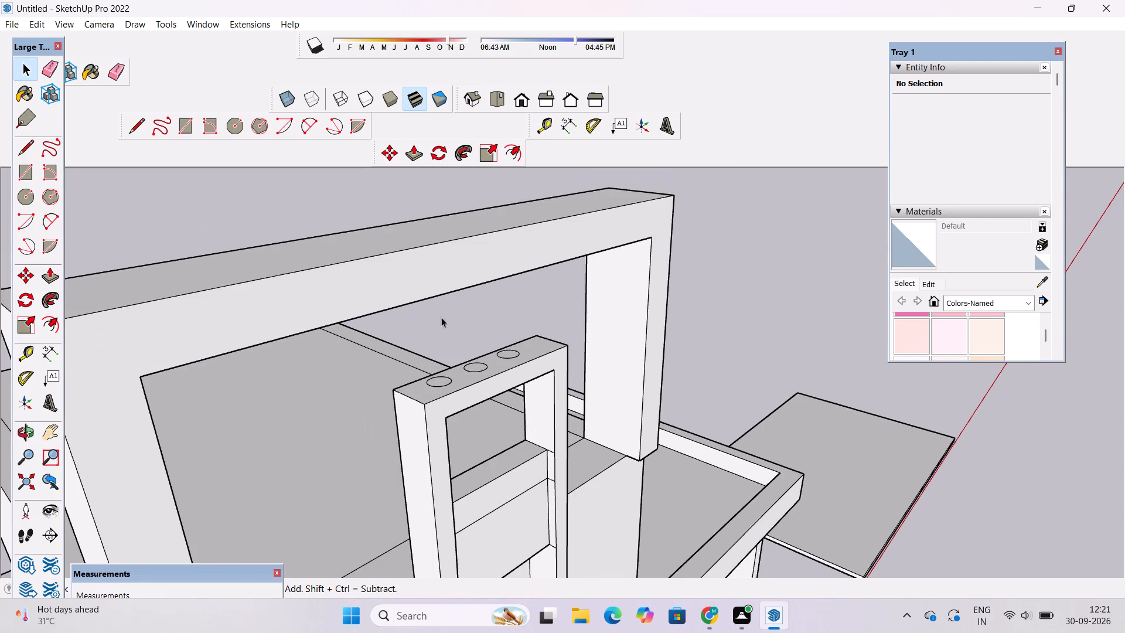
{"action": "scroll", "coordinate": [254, 352], "scroll_direction": "down", "scroll_amount": 1}
{"action": "key", "text": "l"}
{"action": "scroll", "coordinate": [129, 379], "scroll_direction": "up", "scroll_amount": 2}
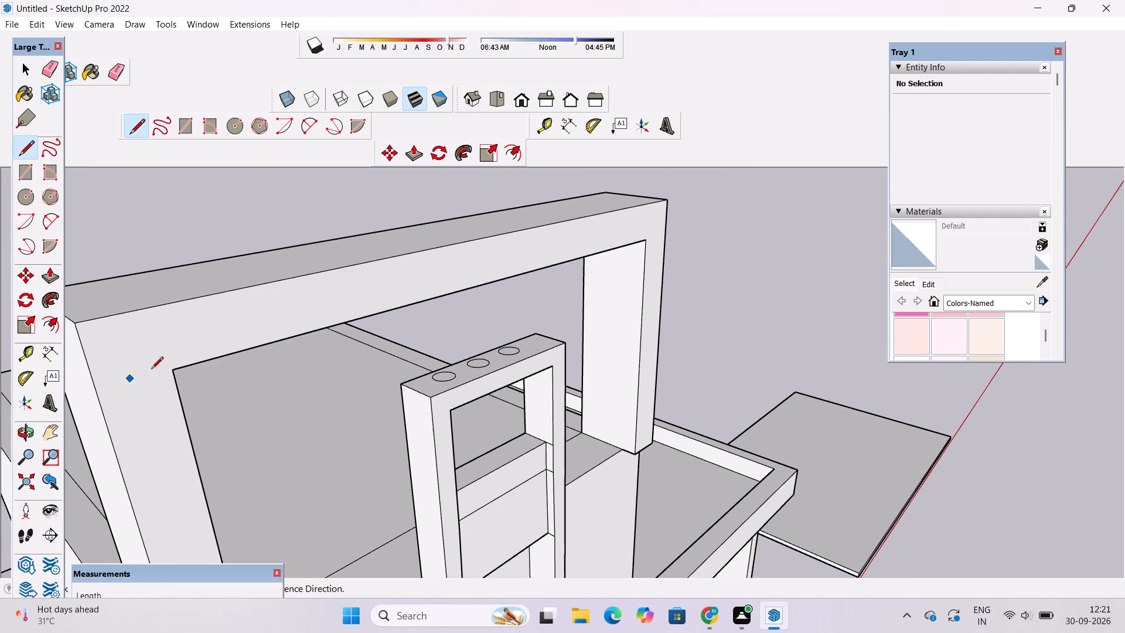
{"action": "left_click", "coordinate": [171, 372]}
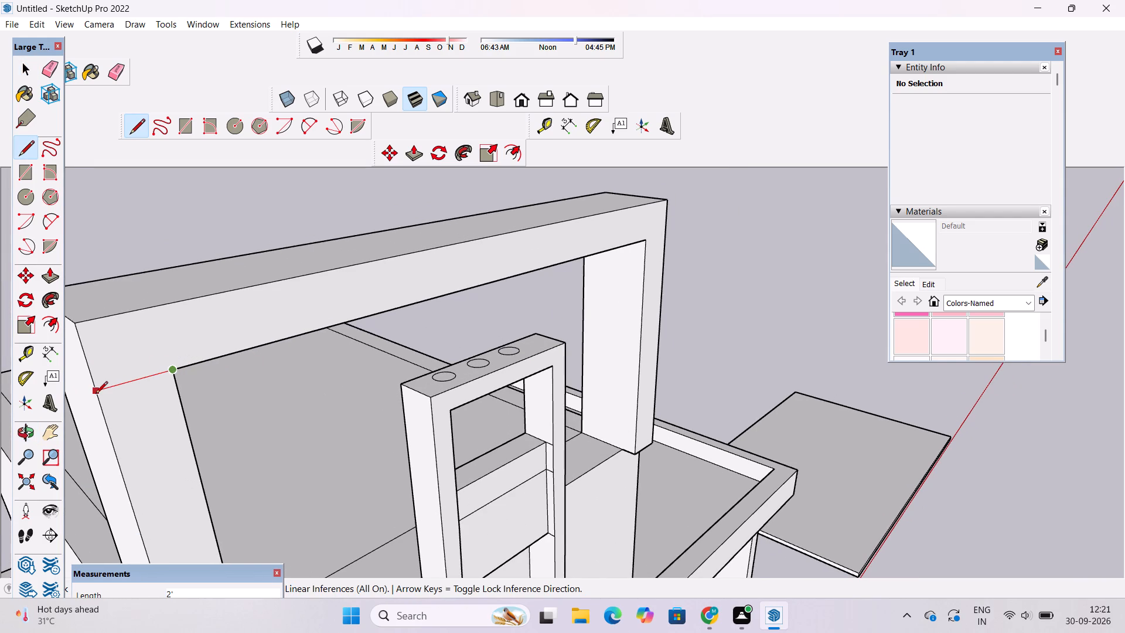
{"action": "left_click", "coordinate": [96, 394]}
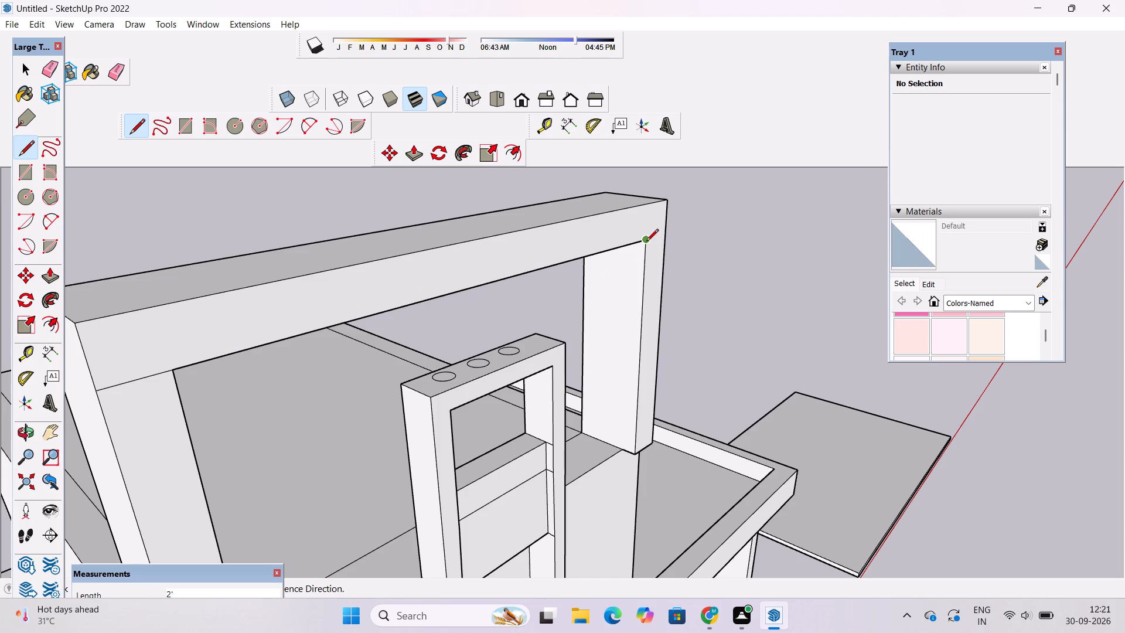
{"action": "left_click", "coordinate": [646, 242]}
{"action": "left_click", "coordinate": [664, 234]}
Extrude the front face of the large frame's overhead beam outward by 6".
{"action": "key", "text": "space"}
{"action": "left_click", "coordinate": [640, 232]}
{"action": "key", "text": "p"}
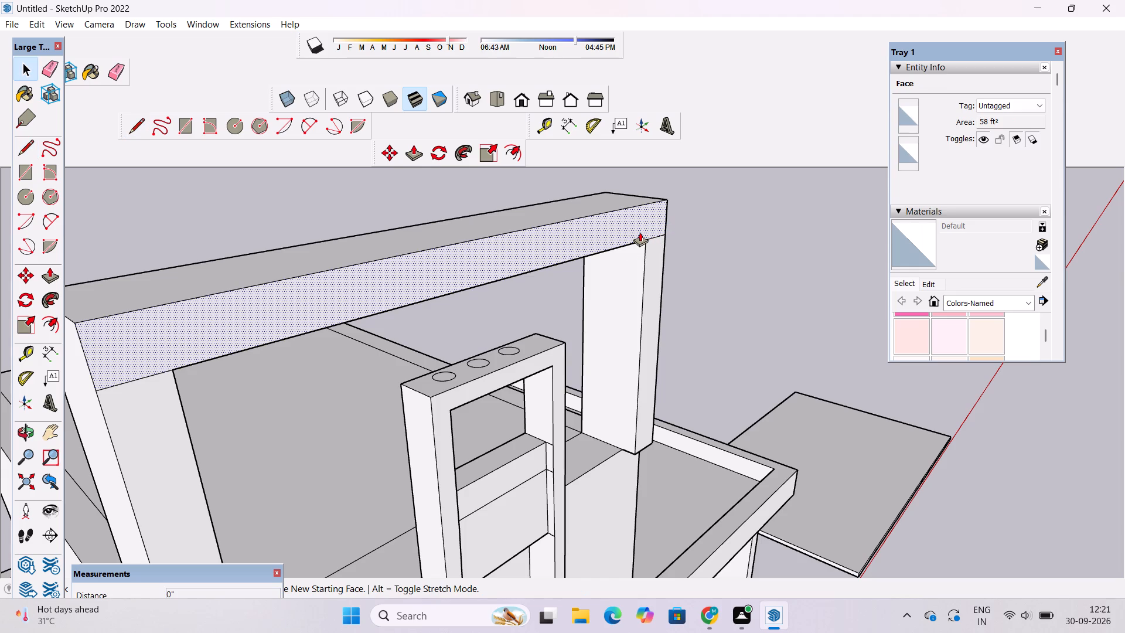
{"action": "left_click", "coordinate": [640, 232]}
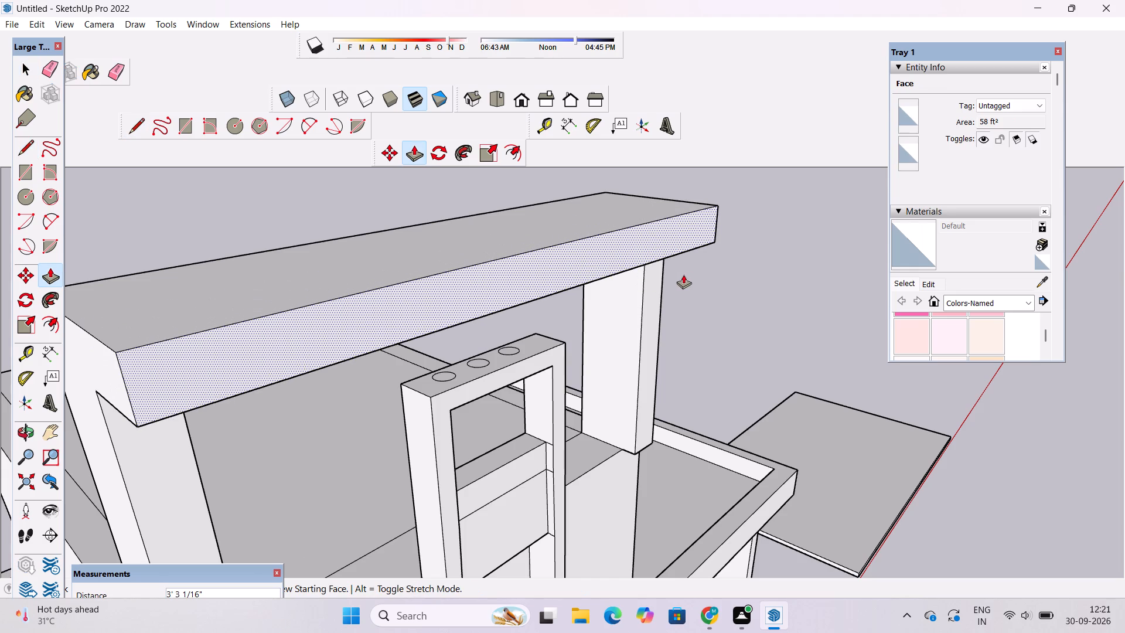
{"action": "type", "text": "6\""}
{"action": "key", "text": "Return"}
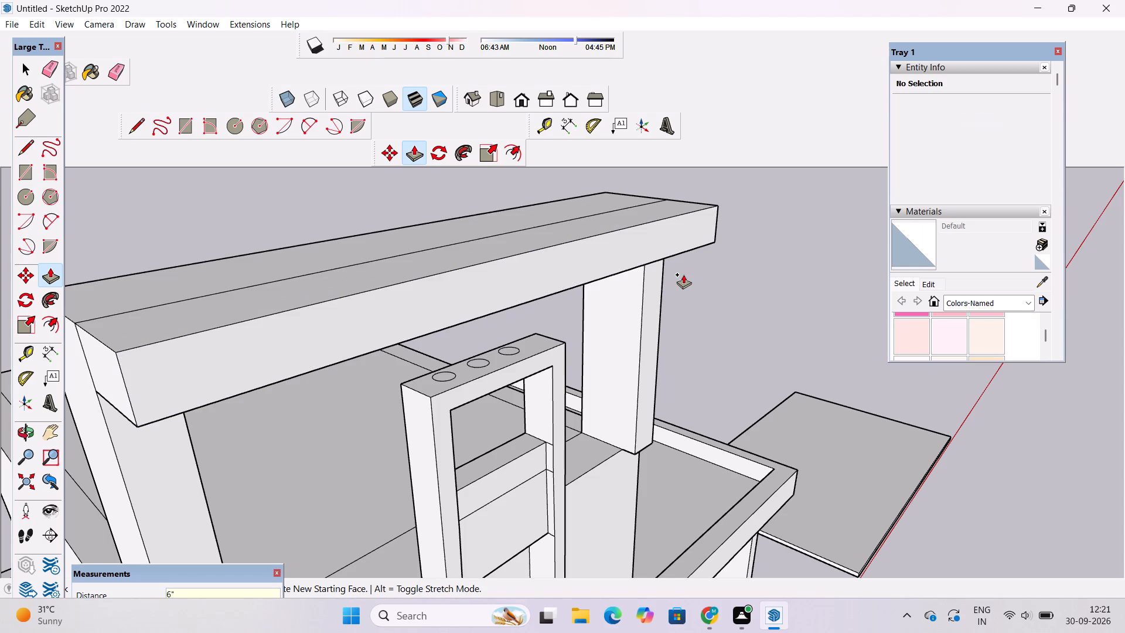
Extrude the first circle on the tall frame's top into a column reaching the beam's underside, about 3' 8 1/16".
{"action": "key", "text": "o"}
{"action": "left_click_drag", "start_coordinate": [574, 384], "coordinate": [541, 352]}
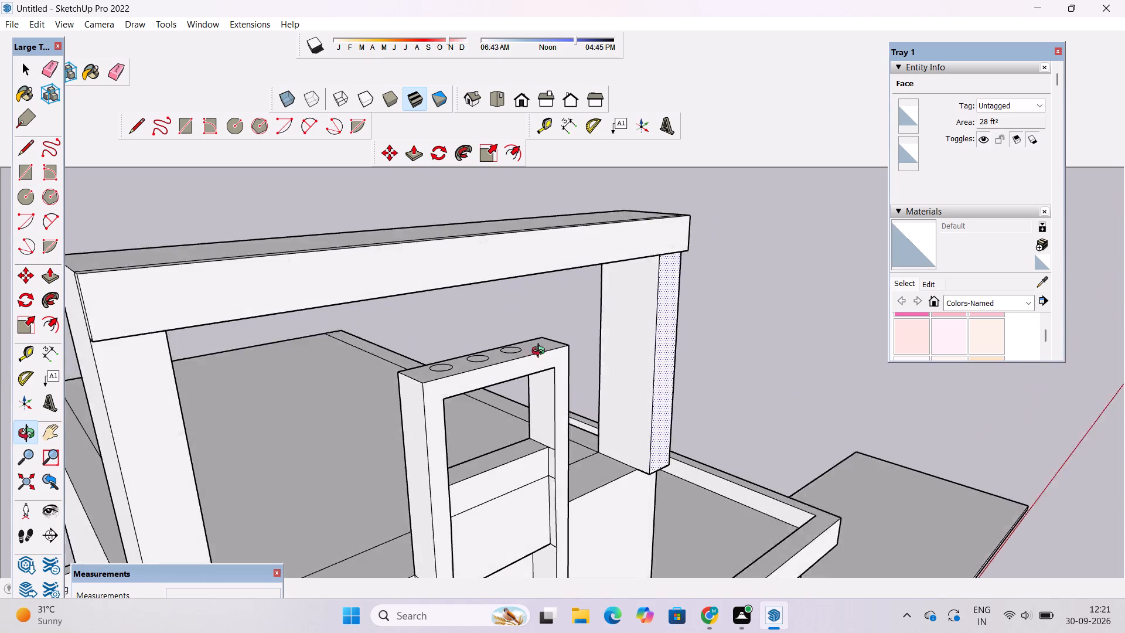
{"action": "left_click_drag", "start_coordinate": [541, 352], "coordinate": [536, 345]}
{"action": "left_click_drag", "start_coordinate": [480, 348], "coordinate": [500, 340], "text": "shift"}
{"action": "scroll", "coordinate": [461, 343], "scroll_direction": "up", "scroll_amount": 5}
{"action": "scroll", "coordinate": [461, 343], "scroll_direction": "down", "scroll_amount": 2}
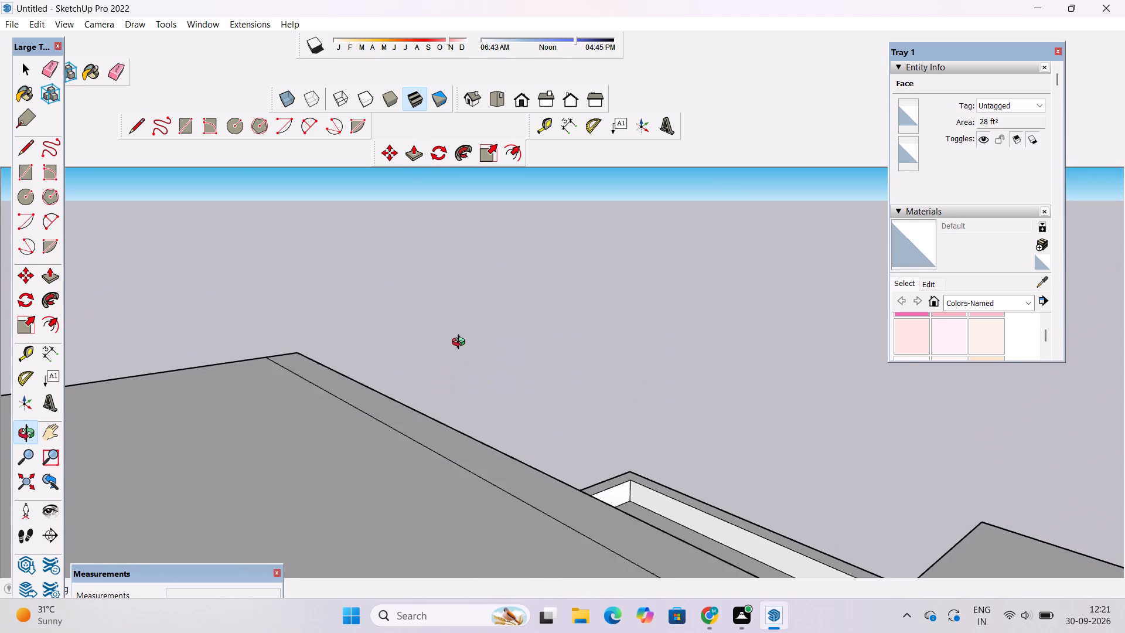
{"action": "scroll", "coordinate": [461, 343], "scroll_direction": "down", "scroll_amount": 2}
{"action": "left_click_drag", "start_coordinate": [472, 355], "coordinate": [451, 305]}
{"action": "left_click_drag", "start_coordinate": [451, 321], "coordinate": [542, 365]}
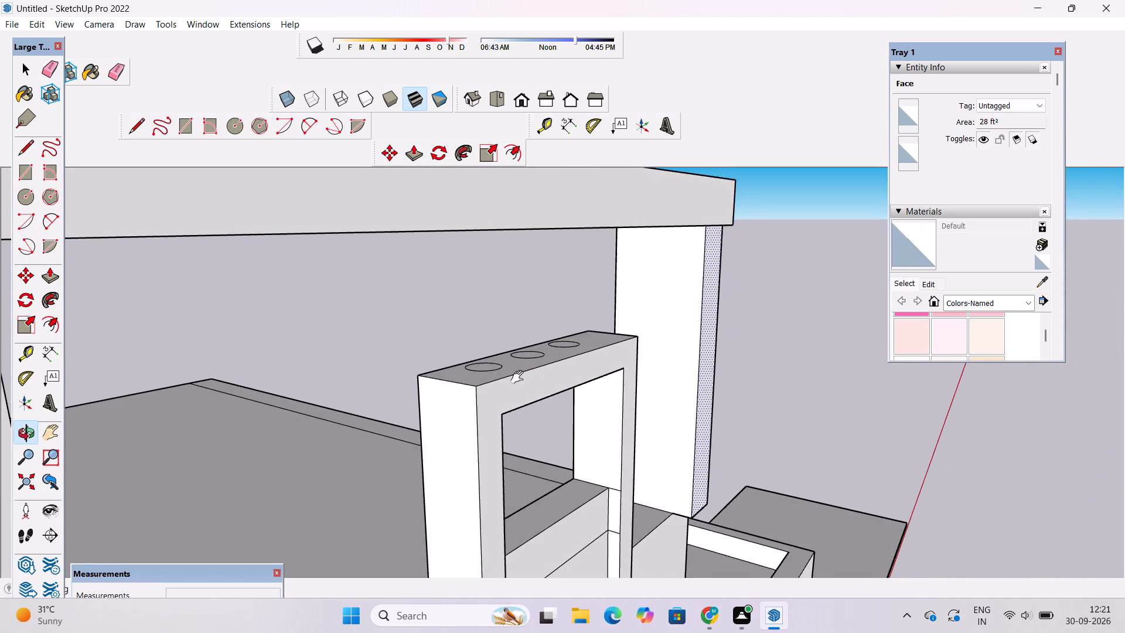
{"action": "left_click_drag", "start_coordinate": [498, 382], "coordinate": [540, 332], "text": "shift"}
{"action": "scroll", "coordinate": [525, 322], "scroll_direction": "up", "scroll_amount": 3}
{"action": "left_click_drag", "start_coordinate": [523, 324], "coordinate": [517, 350], "text": "shift"}
{"action": "scroll", "coordinate": [517, 350], "scroll_direction": "up", "scroll_amount": 3}
{"action": "left_click_drag", "start_coordinate": [517, 354], "coordinate": [517, 363]}
{"action": "key", "text": "p"}
{"action": "left_click", "coordinate": [520, 342]}
{"action": "scroll", "coordinate": [518, 319], "scroll_direction": "down", "scroll_amount": 4}
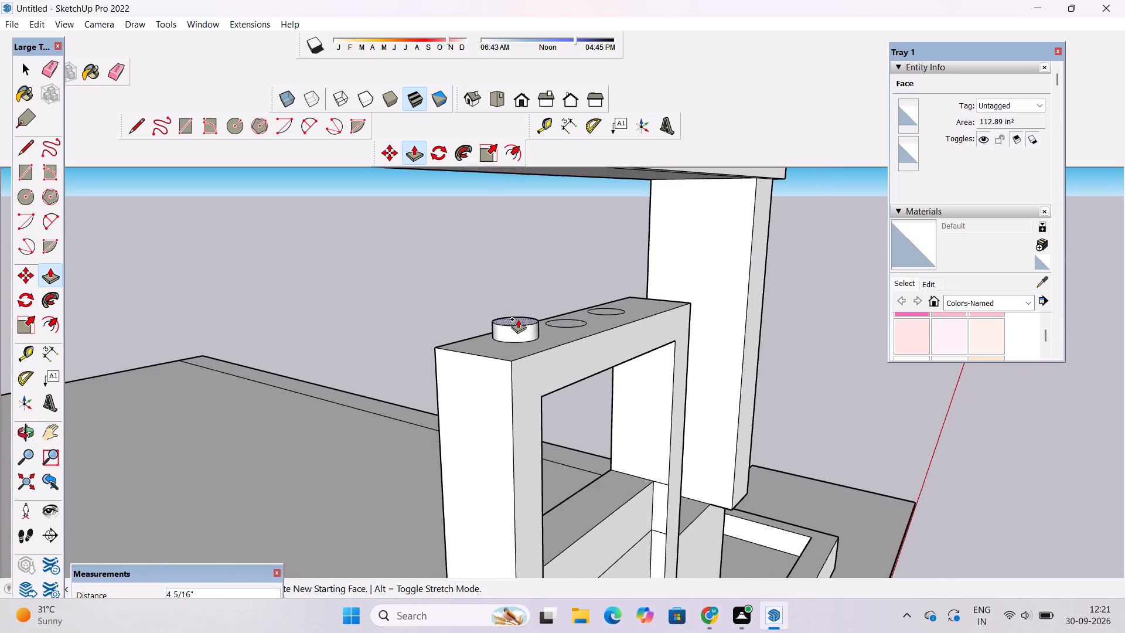
{"action": "scroll", "coordinate": [518, 319], "scroll_direction": "down", "scroll_amount": 6}
{"action": "scroll", "coordinate": [504, 304], "scroll_direction": "up", "scroll_amount": 8}
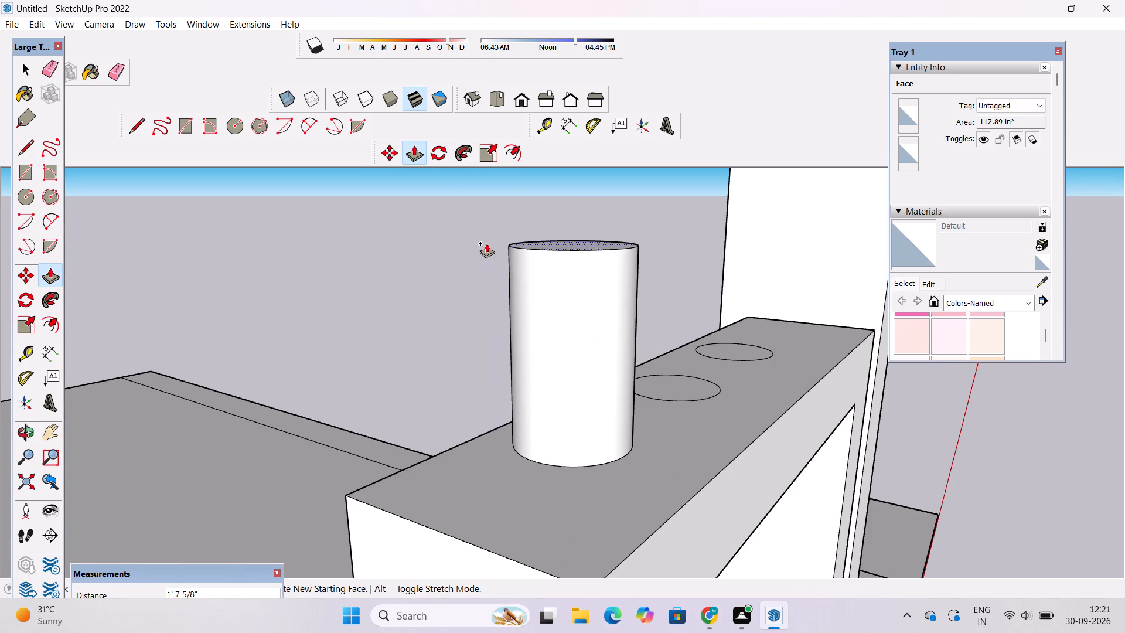
{"action": "key", "text": "o"}
{"action": "left_click_drag", "start_coordinate": [471, 300], "coordinate": [494, 444], "text": "shift"}
{"action": "left_click_drag", "start_coordinate": [499, 450], "coordinate": [508, 409]}
{"action": "scroll", "coordinate": [505, 396], "scroll_direction": "down", "scroll_amount": 5}
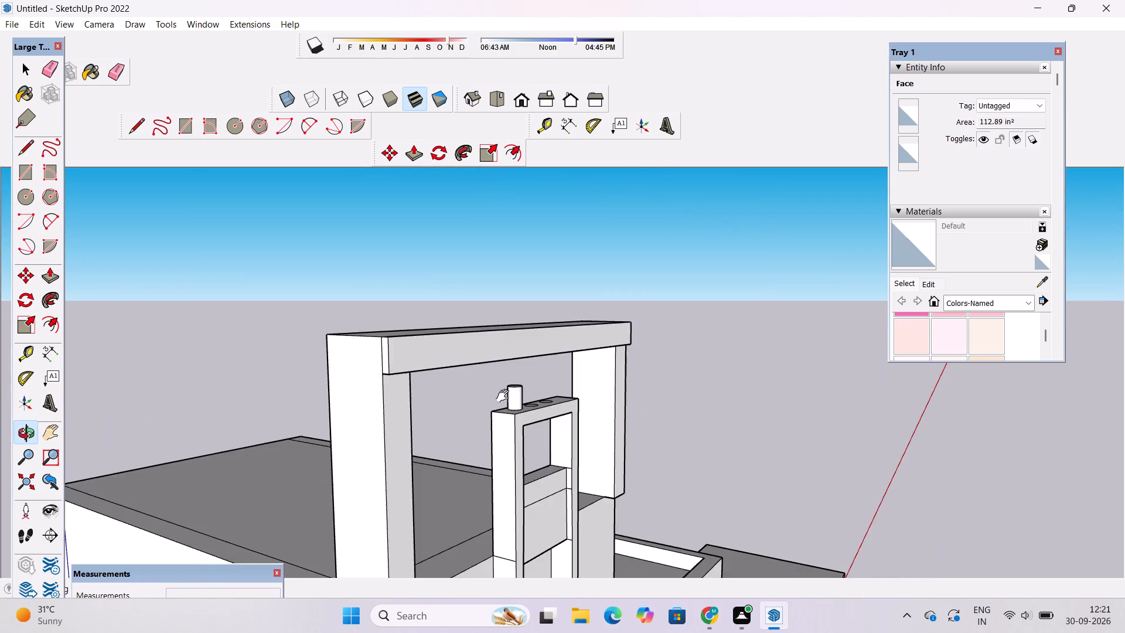
{"action": "left_click_drag", "start_coordinate": [505, 396], "coordinate": [503, 411], "text": "shift"}
{"action": "left_click_drag", "start_coordinate": [502, 412], "coordinate": [505, 394]}
{"action": "scroll", "coordinate": [512, 375], "scroll_direction": "up", "scroll_amount": 10}
{"action": "left_click_drag", "start_coordinate": [512, 396], "coordinate": [518, 351]}
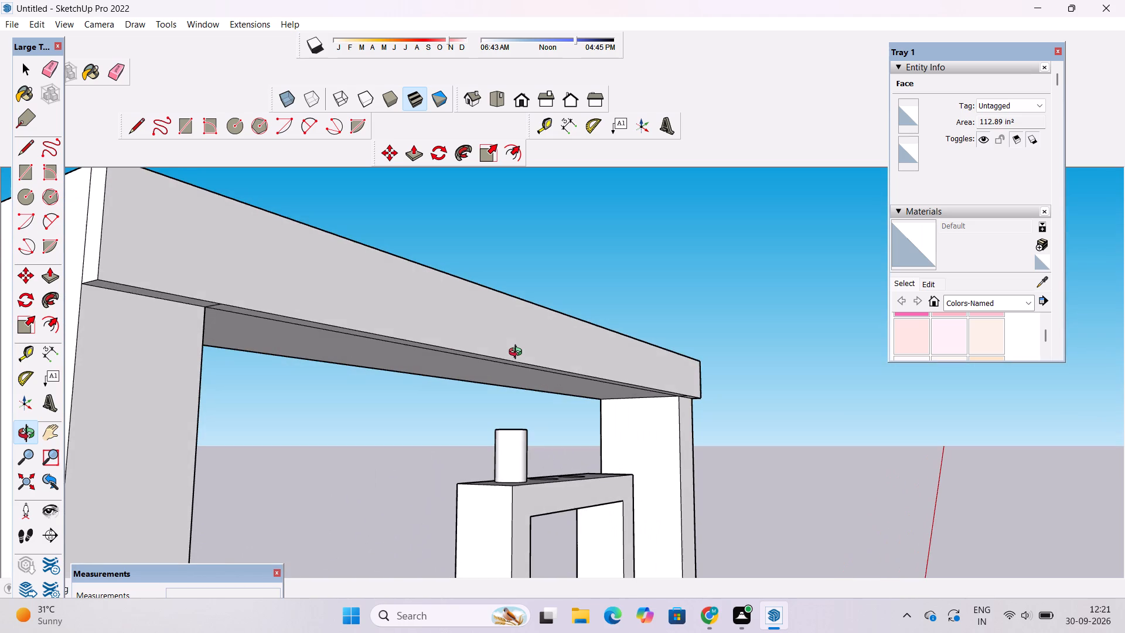
{"action": "key", "text": "p"}
{"action": "scroll", "coordinate": [514, 357], "scroll_direction": "up", "scroll_amount": 4}
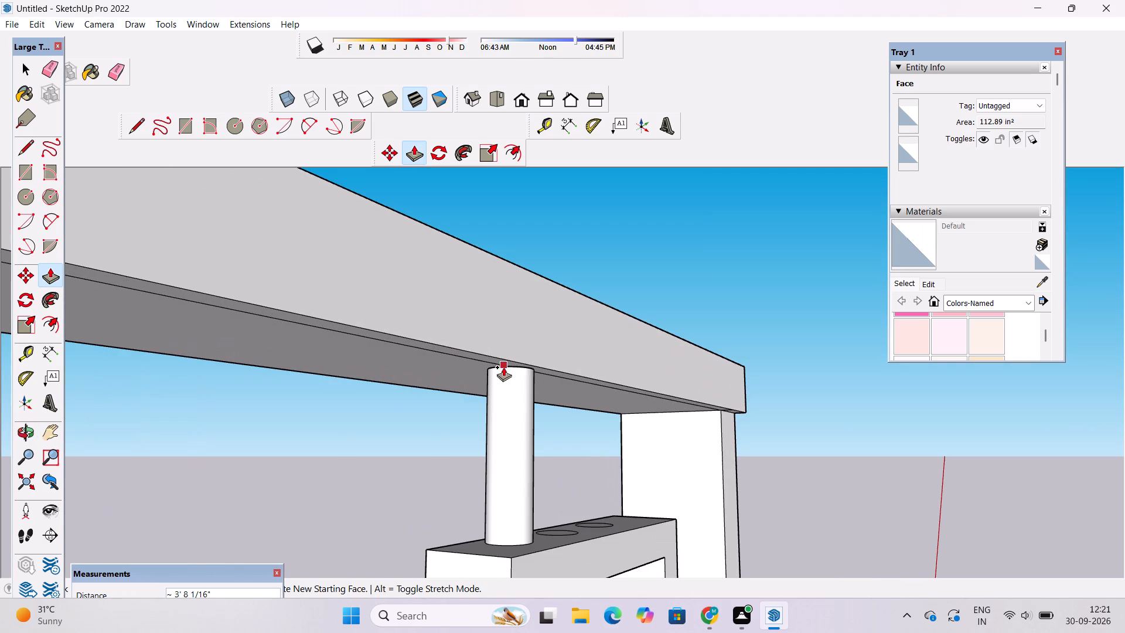
{"action": "left_click", "coordinate": [452, 367]}
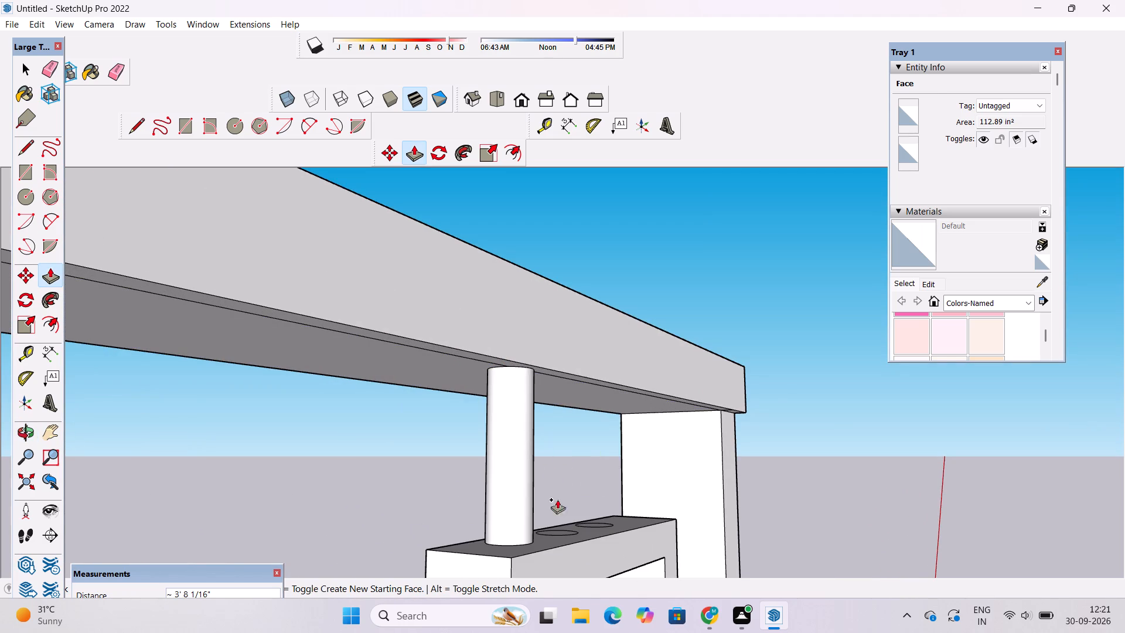
Extrude the middle and third circles up to the beam's underside, each about 3' 8 1/16".
{"action": "scroll", "coordinate": [562, 526], "scroll_direction": "up", "scroll_amount": 5}
{"action": "left_click", "coordinate": [557, 538]}
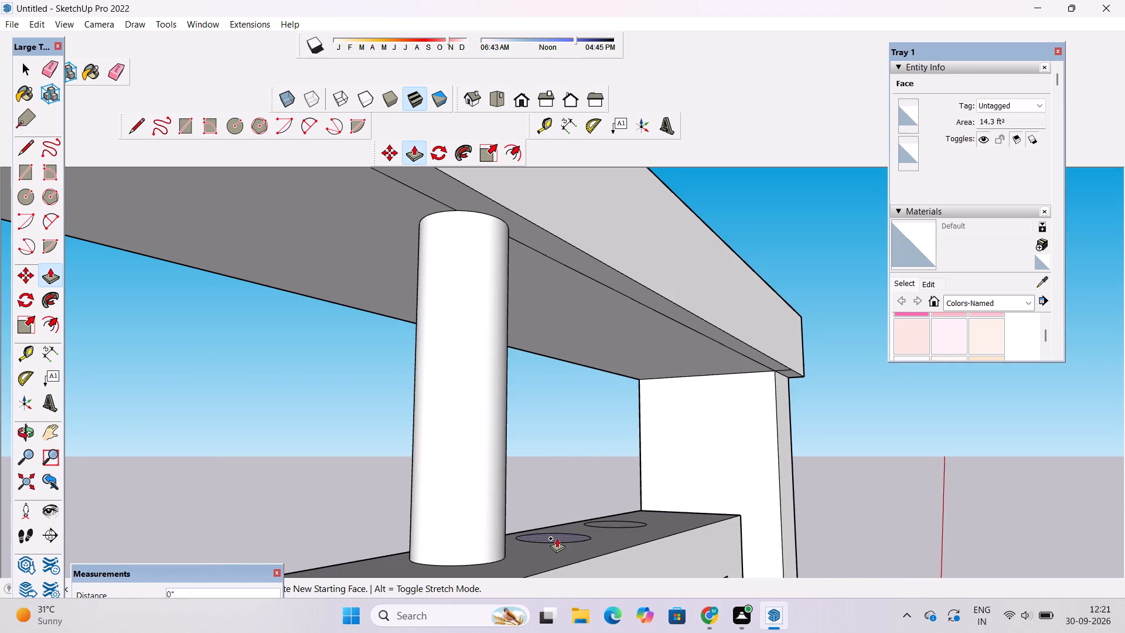
{"action": "left_click", "coordinate": [524, 245]}
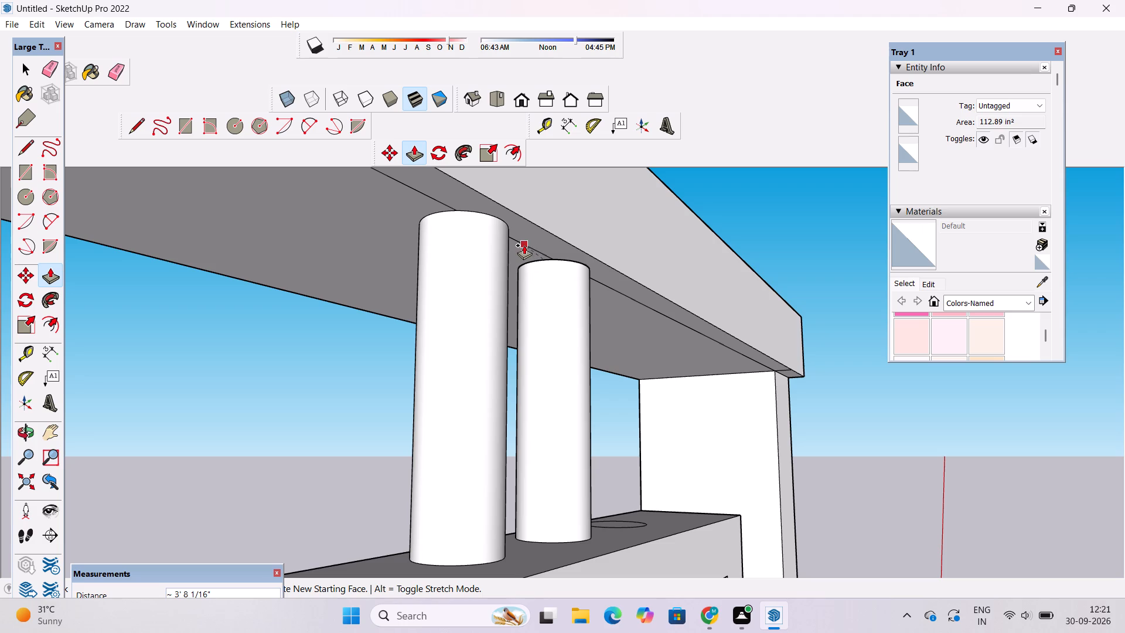
{"action": "left_click", "coordinate": [626, 523]}
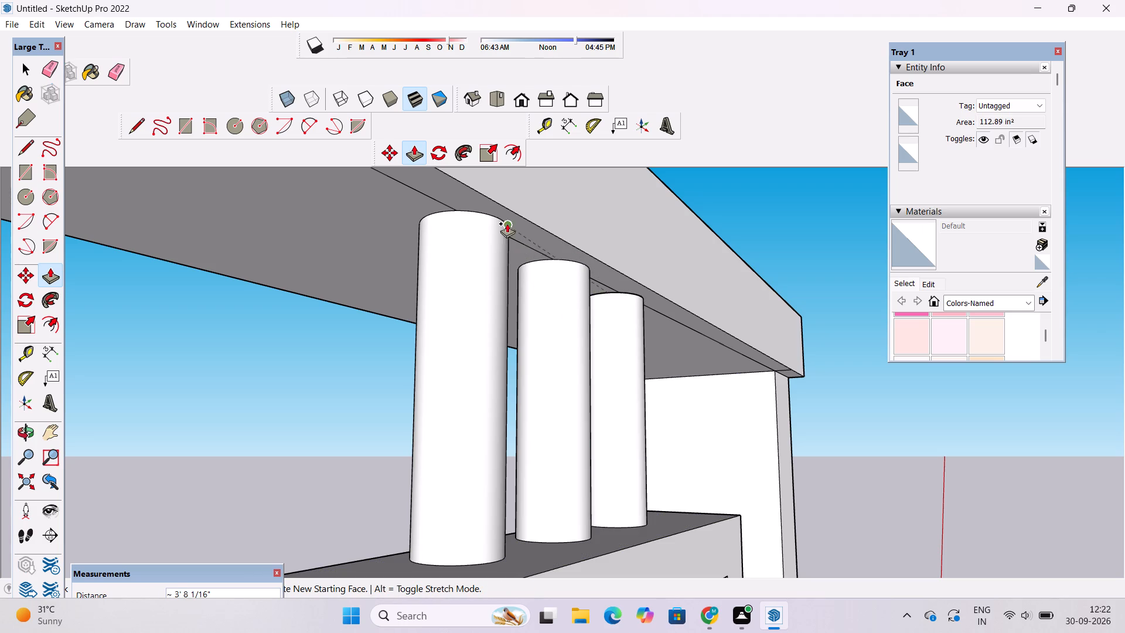
{"action": "left_click", "coordinate": [360, 244]}
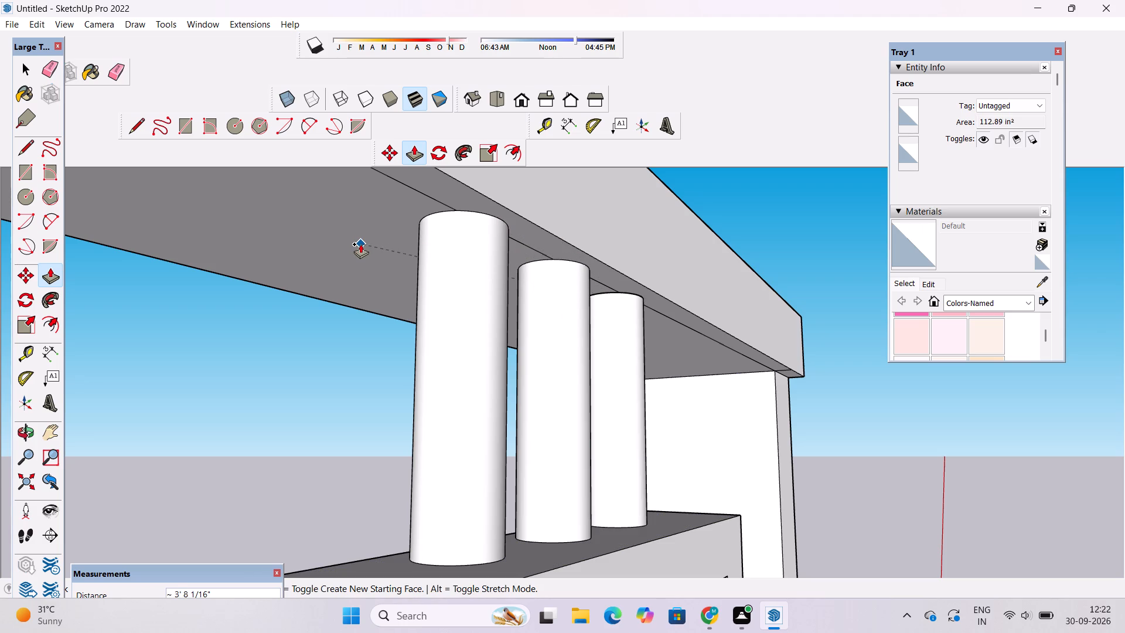
Erase the beam's underside seam between the third column and the nearest leg, and the short edge at that leg's corner.
{"action": "key", "text": "o"}
{"action": "scroll", "coordinate": [380, 280], "scroll_direction": "down", "scroll_amount": 6}
{"action": "left_click_drag", "start_coordinate": [647, 354], "coordinate": [592, 284]}
{"action": "left_click_drag", "start_coordinate": [679, 354], "coordinate": [626, 345]}
{"action": "key", "text": "e"}
{"action": "scroll", "coordinate": [800, 404], "scroll_direction": "up", "scroll_amount": 11}
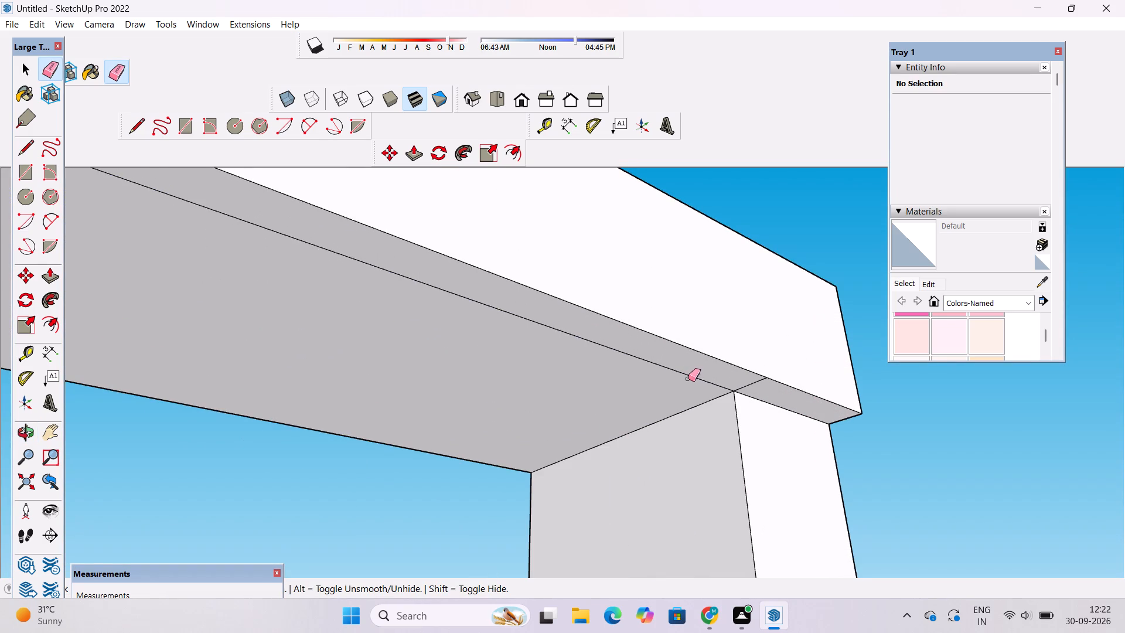
{"action": "left_click", "coordinate": [688, 375]}
{"action": "left_click", "coordinate": [751, 383]}
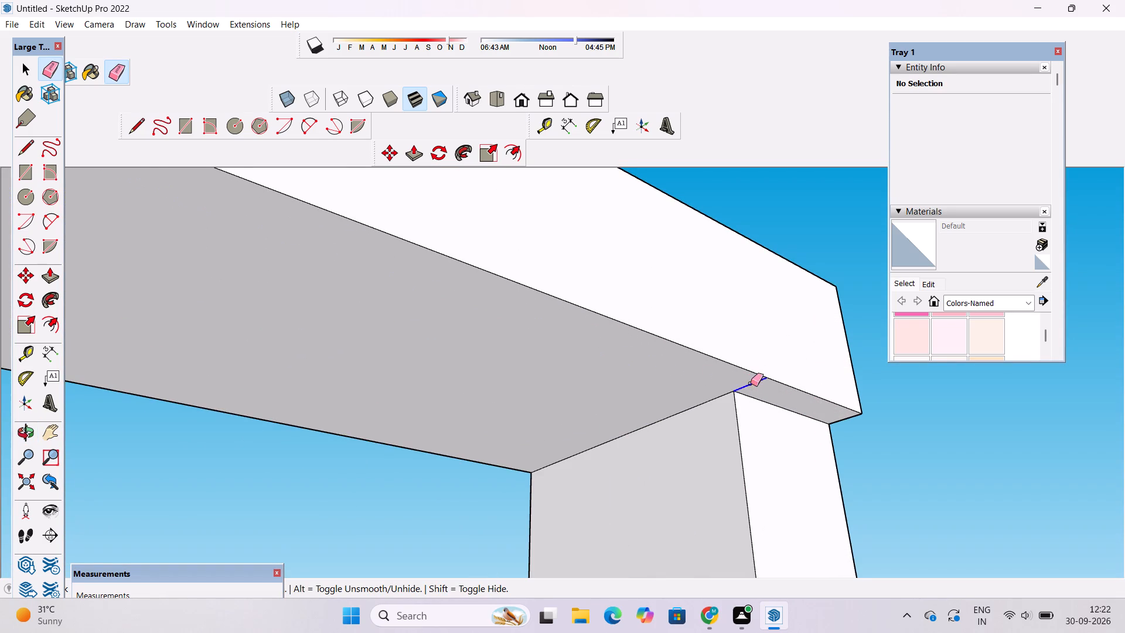
Erase the remaining seam segments on the beam's underside between the three columns and toward the opposite leg.
{"action": "scroll", "coordinate": [790, 319], "scroll_direction": "down", "scroll_amount": 12}
{"action": "scroll", "coordinate": [541, 304], "scroll_direction": "down", "scroll_amount": 6}
{"action": "scroll", "coordinate": [497, 263], "scroll_direction": "up", "scroll_amount": 7}
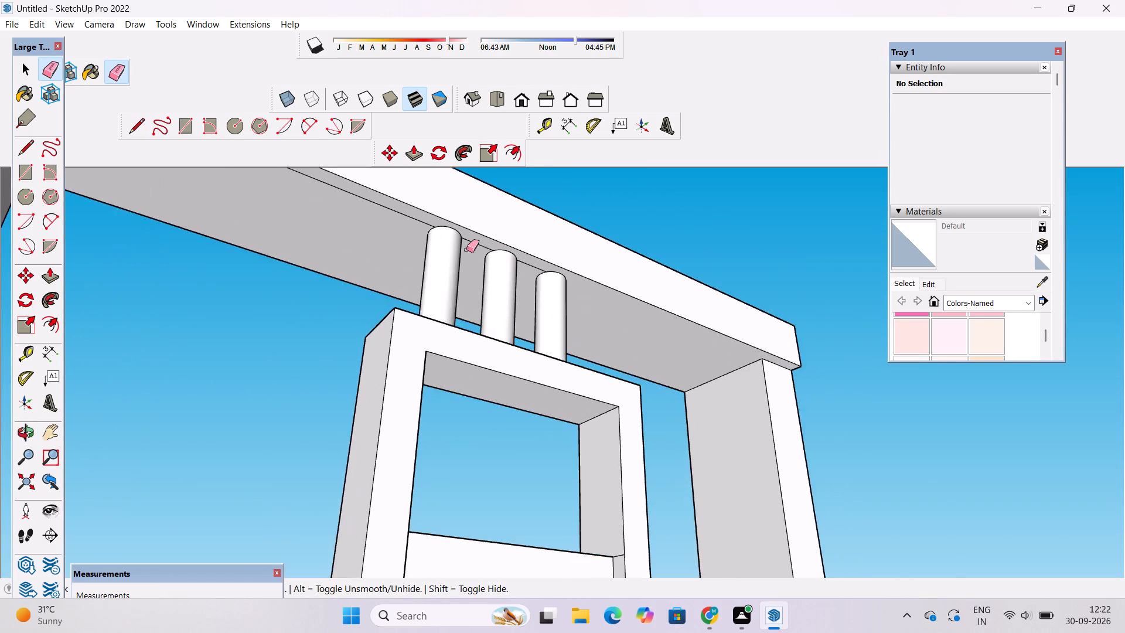
{"action": "scroll", "coordinate": [466, 250], "scroll_direction": "up", "scroll_amount": 2}
{"action": "left_click", "coordinate": [481, 236]}
{"action": "left_click_drag", "start_coordinate": [574, 274], "coordinate": [573, 280]}
{"action": "scroll", "coordinate": [542, 289], "scroll_direction": "down", "scroll_amount": 4}
{"action": "left_click_drag", "start_coordinate": [393, 212], "coordinate": [392, 224]}
Erase the vertical seam on the beam's end face and the short underside edge at the leg farther from the columns.
{"action": "scroll", "coordinate": [696, 336], "scroll_direction": "down", "scroll_amount": 3}
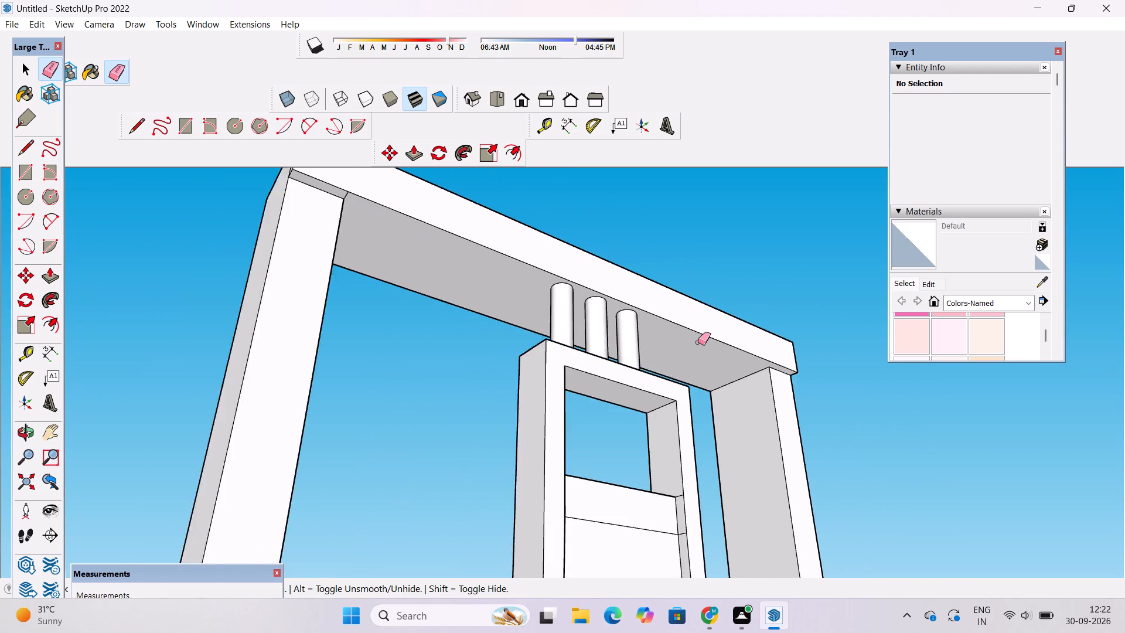
{"action": "scroll", "coordinate": [698, 342], "scroll_direction": "down", "scroll_amount": 6}
{"action": "scroll", "coordinate": [483, 251], "scroll_direction": "up", "scroll_amount": 15}
{"action": "left_click_drag", "start_coordinate": [437, 211], "coordinate": [435, 213]}
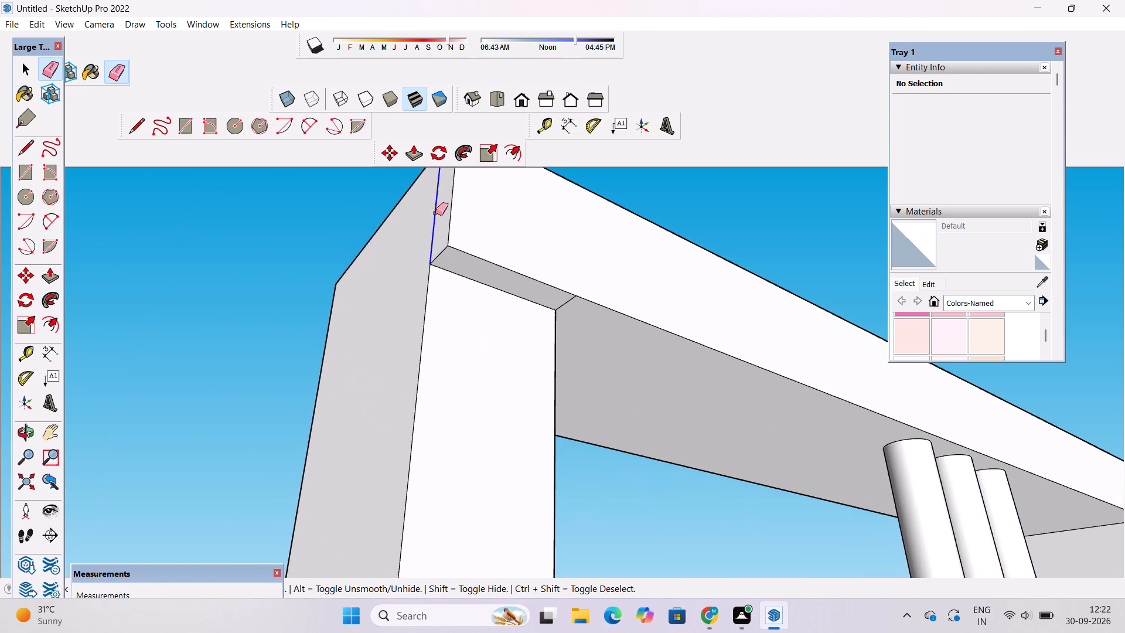
{"action": "left_click_drag", "start_coordinate": [435, 213], "coordinate": [433, 217]}
{"action": "left_click_drag", "start_coordinate": [562, 297], "coordinate": [573, 307]}
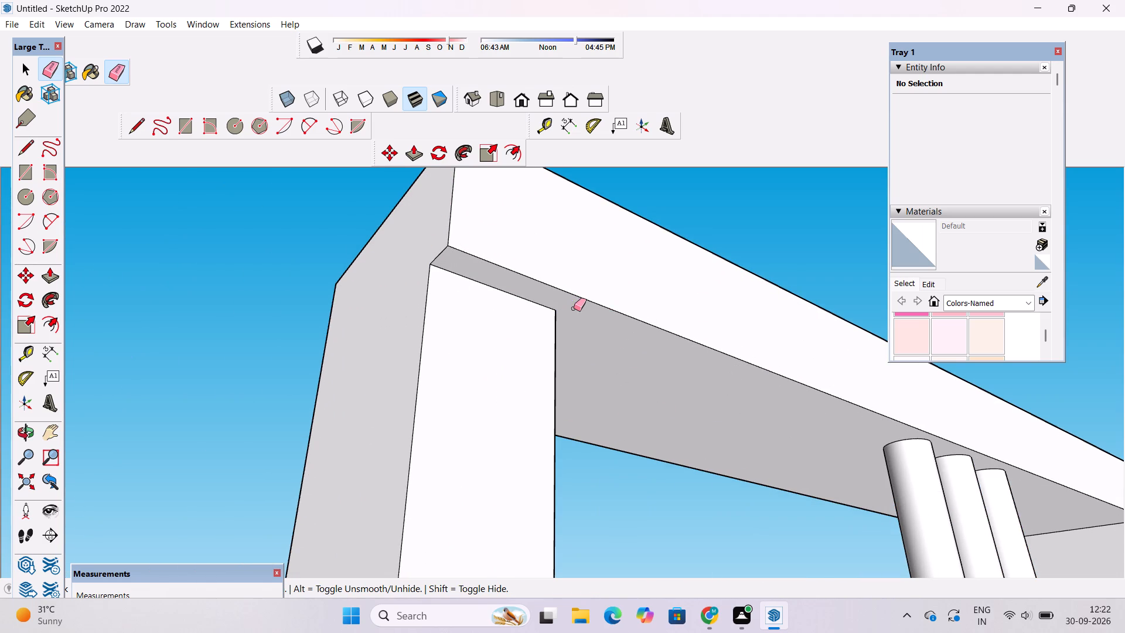
Examine the large top frame, its three columns and the narrow projecting frame on the building's front from several angles.
{"action": "key", "text": "o"}
{"action": "left_click_drag", "start_coordinate": [661, 363], "coordinate": [414, 354]}
{"action": "scroll", "coordinate": [413, 355], "scroll_direction": "down", "scroll_amount": 7}
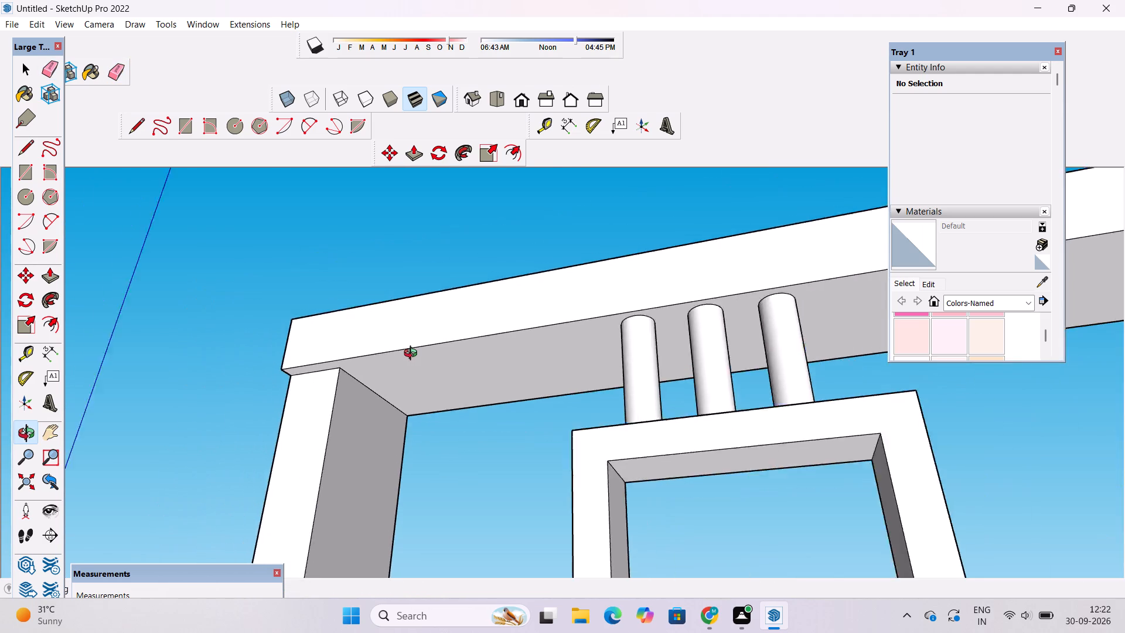
{"action": "scroll", "coordinate": [413, 355], "scroll_direction": "down", "scroll_amount": 11}
{"action": "left_click_drag", "start_coordinate": [466, 372], "coordinate": [518, 481]}
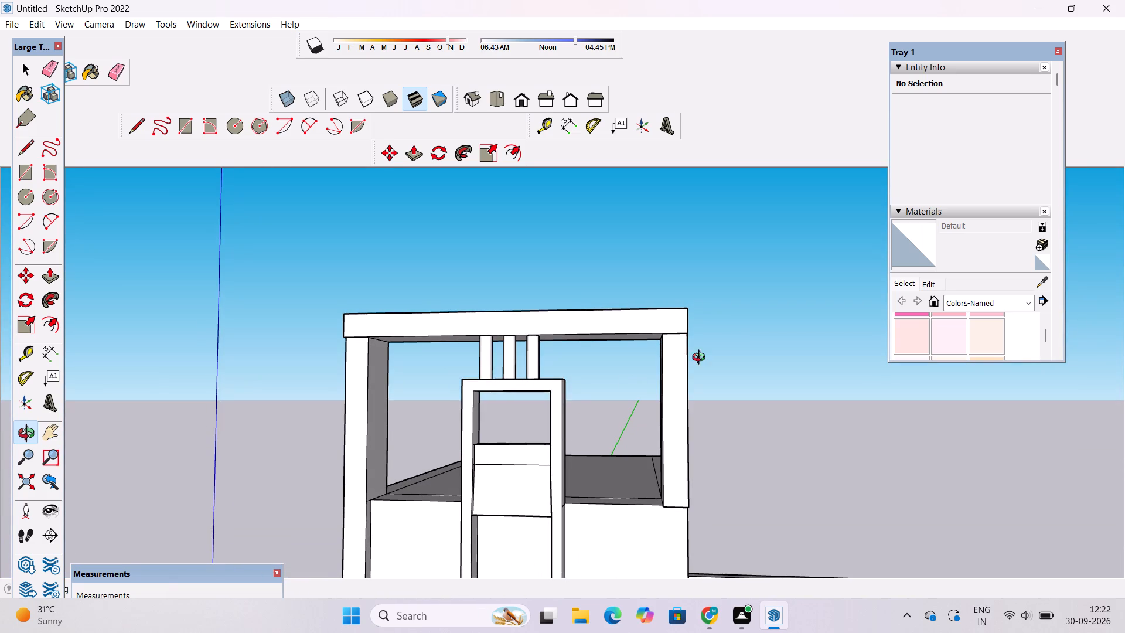
{"action": "left_click_drag", "start_coordinate": [701, 359], "coordinate": [699, 207]}
{"action": "left_click_drag", "start_coordinate": [670, 392], "coordinate": [679, 507]}
{"action": "scroll", "coordinate": [560, 388], "scroll_direction": "down", "scroll_amount": 7}
{"action": "left_click_drag", "start_coordinate": [565, 384], "coordinate": [616, 518]}
{"action": "left_click_drag", "start_coordinate": [585, 497], "coordinate": [593, 410], "text": "shift"}
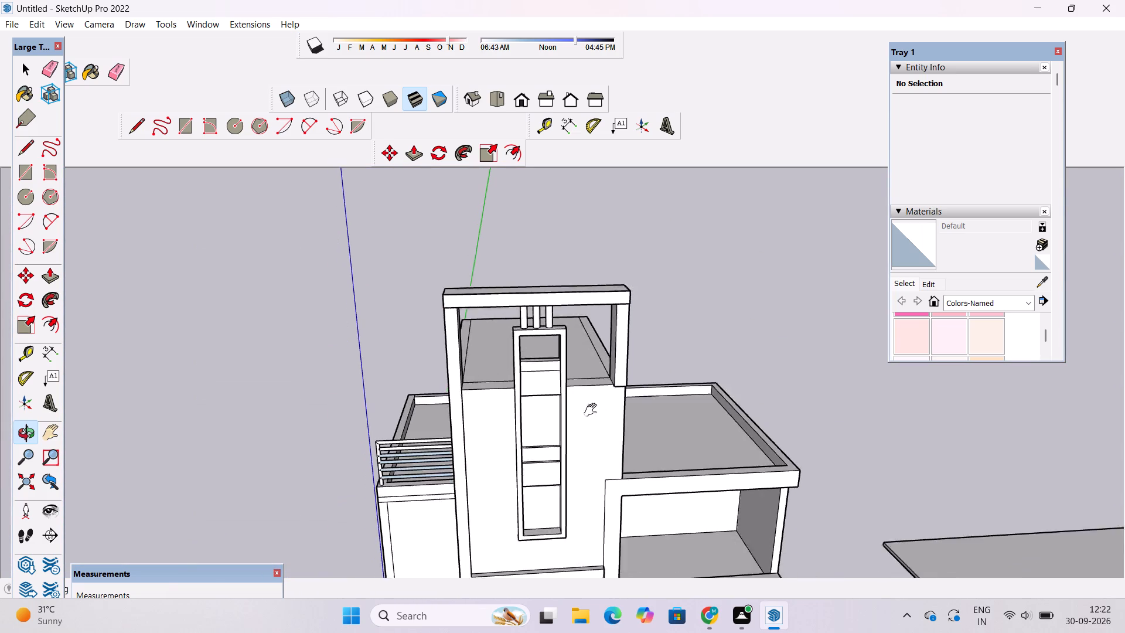
{"action": "left_click_drag", "start_coordinate": [593, 410], "coordinate": [599, 392], "text": "shift"}
{"action": "left_click_drag", "start_coordinate": [577, 440], "coordinate": [557, 392]}
{"action": "scroll", "coordinate": [524, 378], "scroll_direction": "up", "scroll_amount": 3}
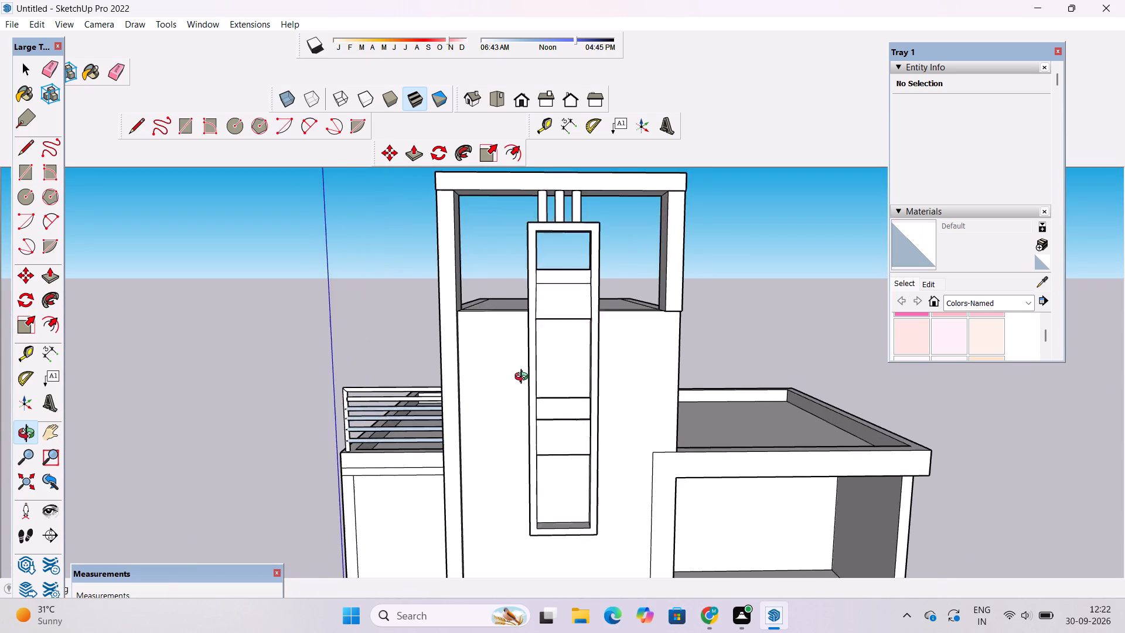
{"action": "scroll", "coordinate": [524, 378], "scroll_direction": "up", "scroll_amount": 1}
{"action": "scroll", "coordinate": [524, 378], "scroll_direction": "down", "scroll_amount": 2}
{"action": "left_click_drag", "start_coordinate": [524, 378], "coordinate": [521, 341]}
{"action": "scroll", "coordinate": [494, 316], "scroll_direction": "up", "scroll_amount": 4}
{"action": "left_click_drag", "start_coordinate": [489, 336], "coordinate": [489, 373]}
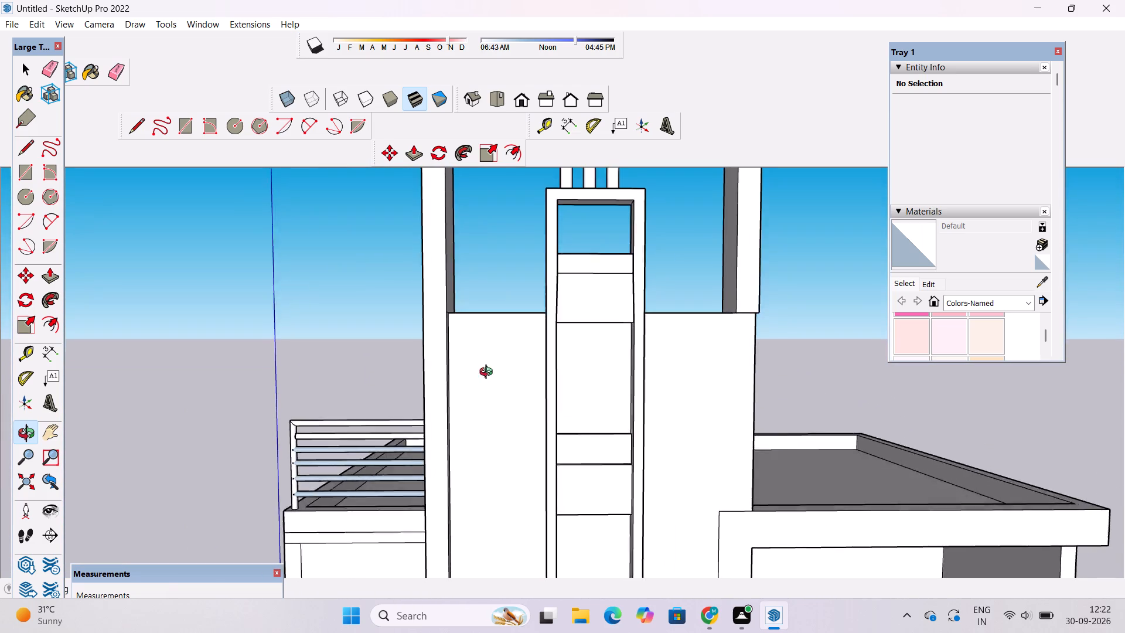
{"action": "left_click_drag", "start_coordinate": [489, 373], "coordinate": [511, 507]}
{"action": "scroll", "coordinate": [479, 439], "scroll_direction": "up", "scroll_amount": 1}
{"action": "left_click_drag", "start_coordinate": [502, 454], "coordinate": [482, 374]}
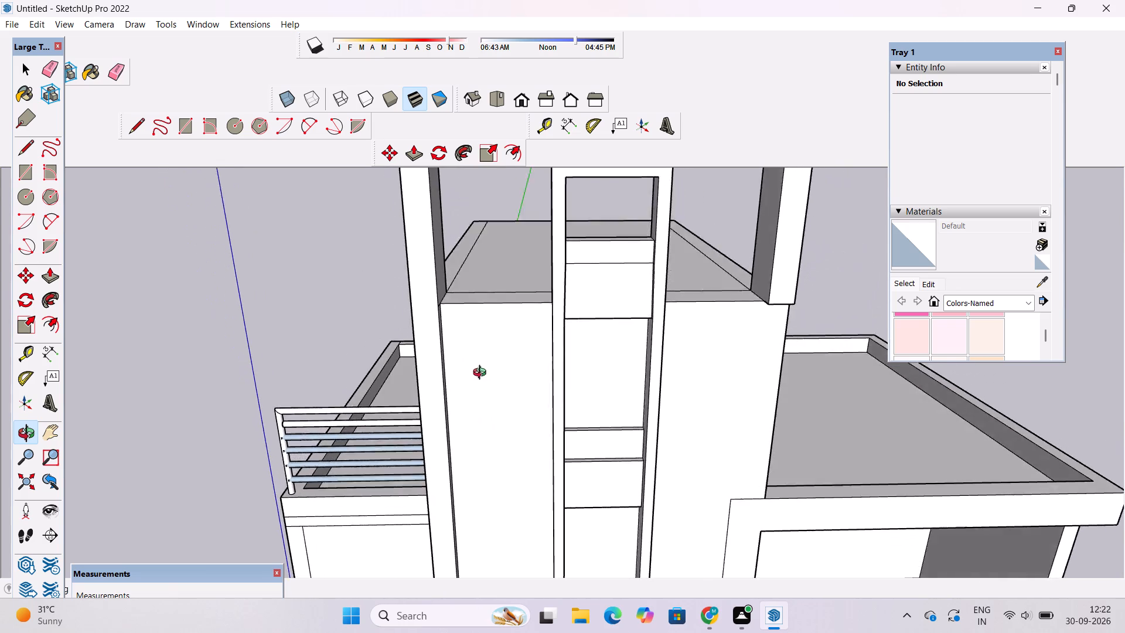
{"action": "left_click_drag", "start_coordinate": [482, 374], "coordinate": [479, 359]}
Erase the short seam at wall-top level on the narrow projecting frame's outer side, away from the railing.
{"action": "left_click_drag", "start_coordinate": [499, 352], "coordinate": [417, 386], "text": "shift"}
{"action": "scroll", "coordinate": [567, 391], "scroll_direction": "up", "scroll_amount": 1}
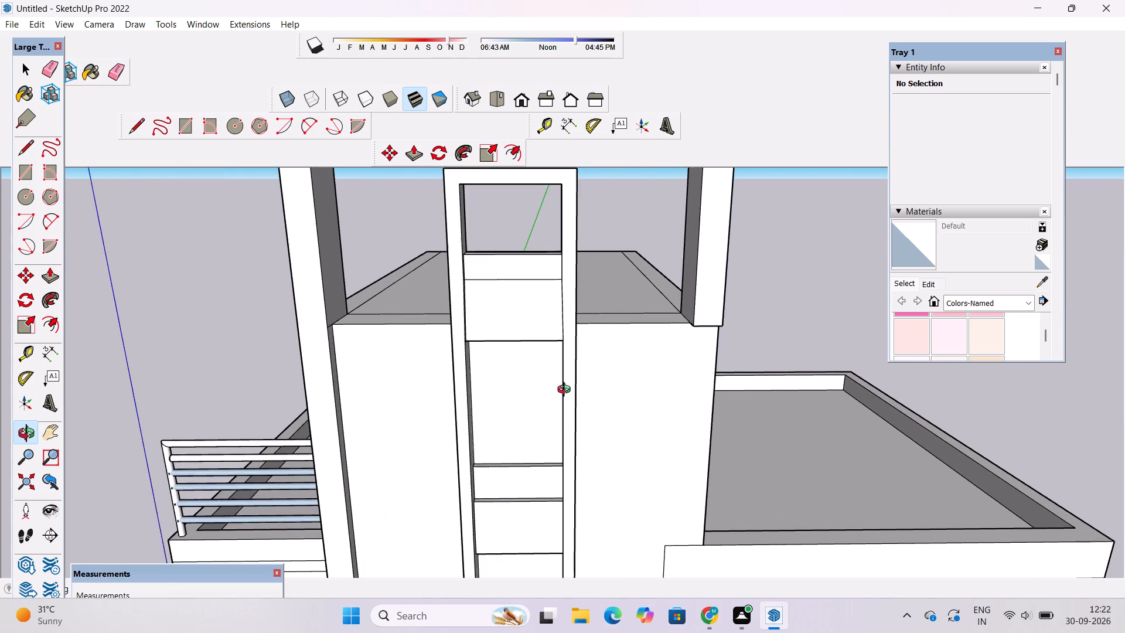
{"action": "scroll", "coordinate": [567, 391], "scroll_direction": "up", "scroll_amount": 6}
{"action": "left_click_drag", "start_coordinate": [609, 392], "coordinate": [565, 285]}
{"action": "left_click_drag", "start_coordinate": [565, 285], "coordinate": [454, 292], "text": "shift"}
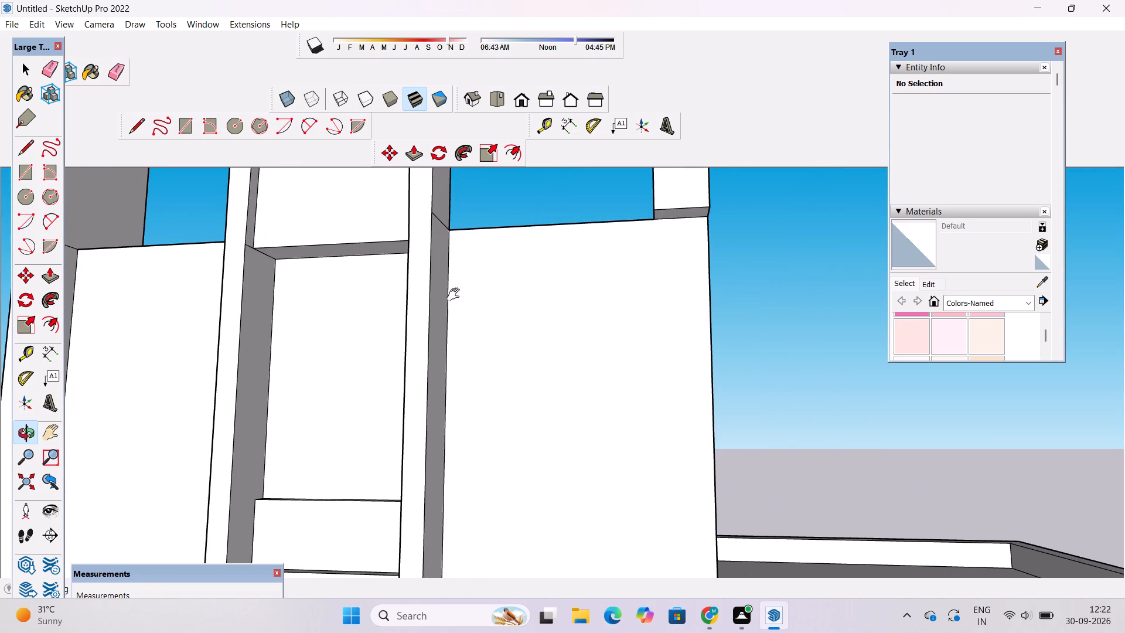
{"action": "left_click_drag", "start_coordinate": [463, 298], "coordinate": [492, 311], "text": "shift"}
{"action": "left_click_drag", "start_coordinate": [516, 328], "coordinate": [411, 386]}
{"action": "key", "text": "e"}
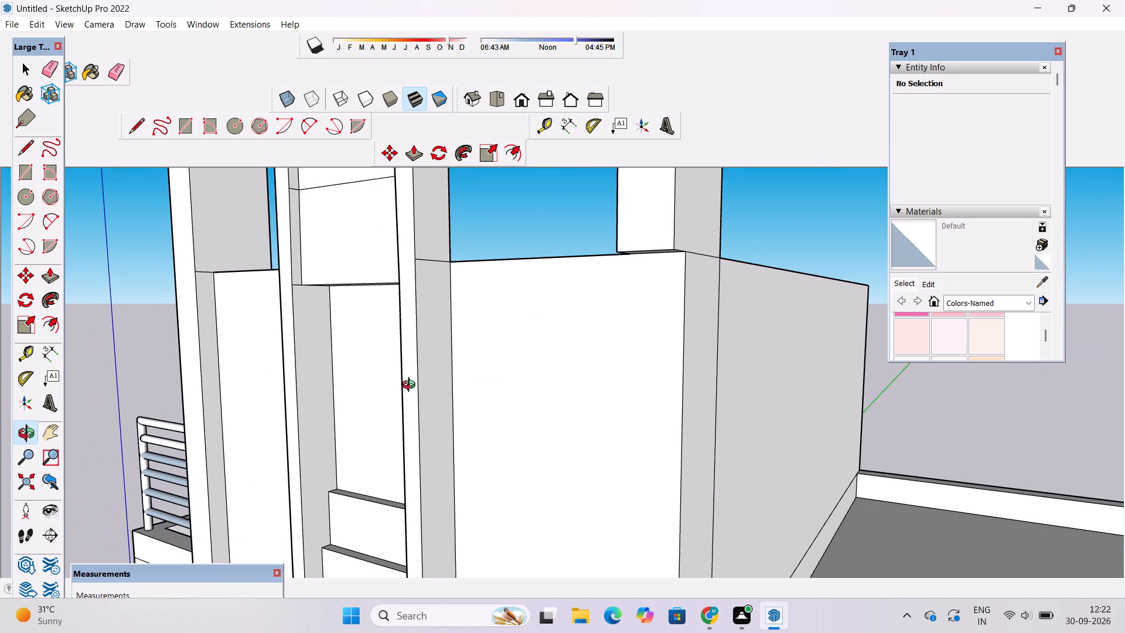
{"action": "scroll", "coordinate": [417, 410], "scroll_direction": "down", "scroll_amount": 1}
{"action": "scroll", "coordinate": [417, 266], "scroll_direction": "up", "scroll_amount": 5}
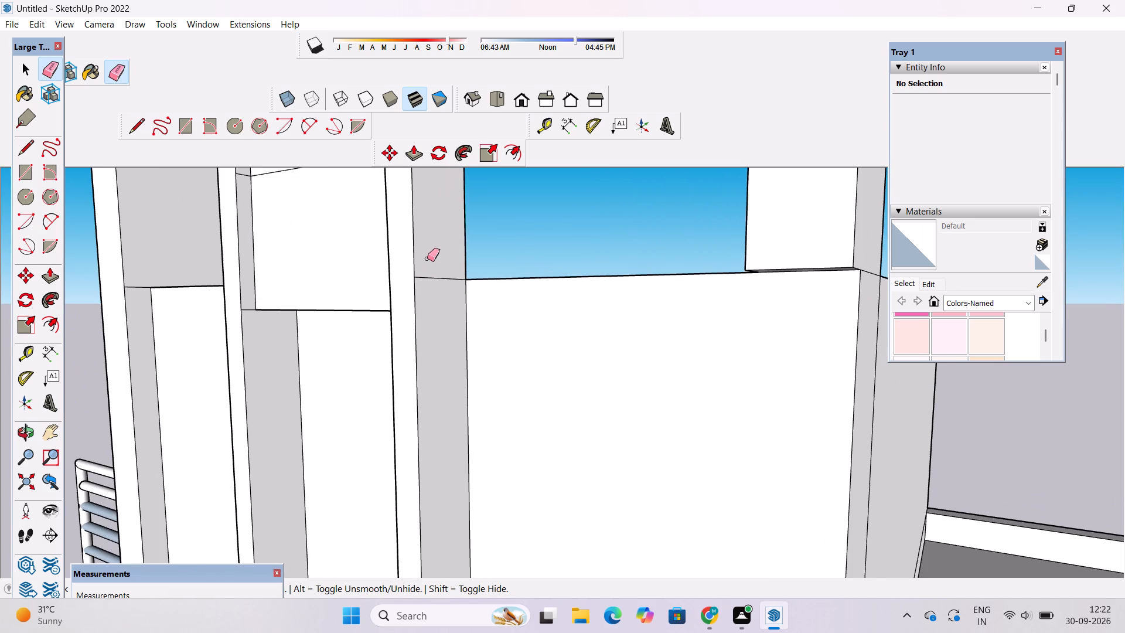
{"action": "left_click_drag", "start_coordinate": [432, 256], "coordinate": [434, 292]}
Erase the matching short seam at wall-top level on the narrow frame's outer side facing the railing.
{"action": "key", "text": "o"}
{"action": "scroll", "coordinate": [434, 295], "scroll_direction": "down", "scroll_amount": 6}
{"action": "left_click_drag", "start_coordinate": [319, 346], "coordinate": [727, 387]}
{"action": "key", "text": "e"}
{"action": "left_click_drag", "start_coordinate": [816, 321], "coordinate": [816, 335]}
Erase the short seam level with the upper panel's top on the narrow frame's inner side, away from the railing.
{"action": "scroll", "coordinate": [566, 333], "scroll_direction": "down", "scroll_amount": 5}
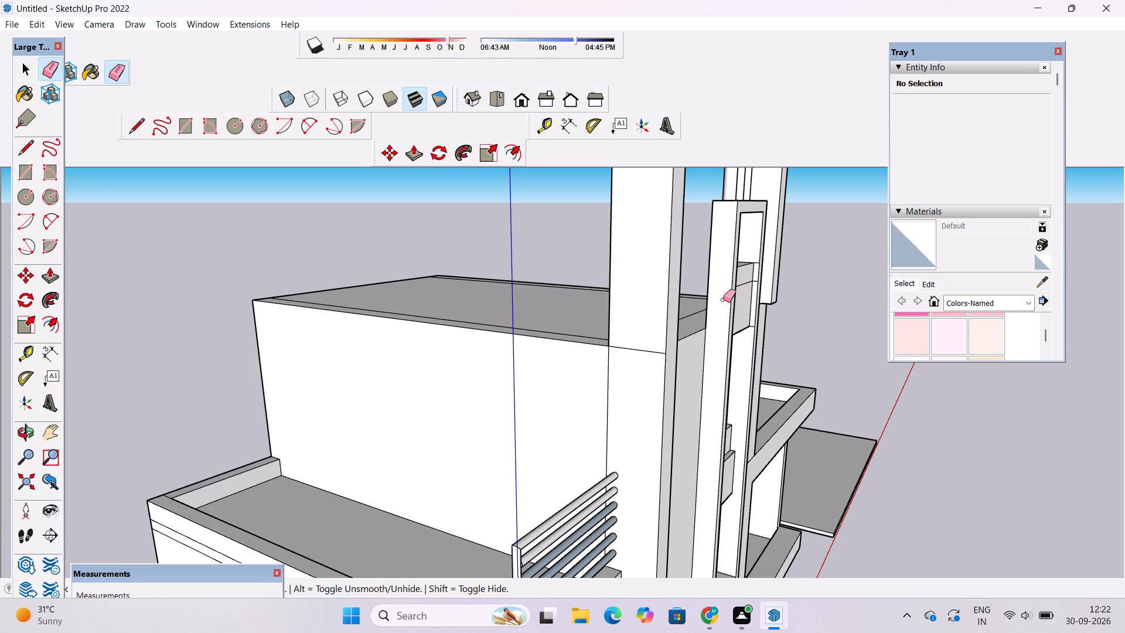
{"action": "scroll", "coordinate": [722, 309], "scroll_direction": "down", "scroll_amount": 3}
{"action": "scroll", "coordinate": [752, 273], "scroll_direction": "up", "scroll_amount": 2}
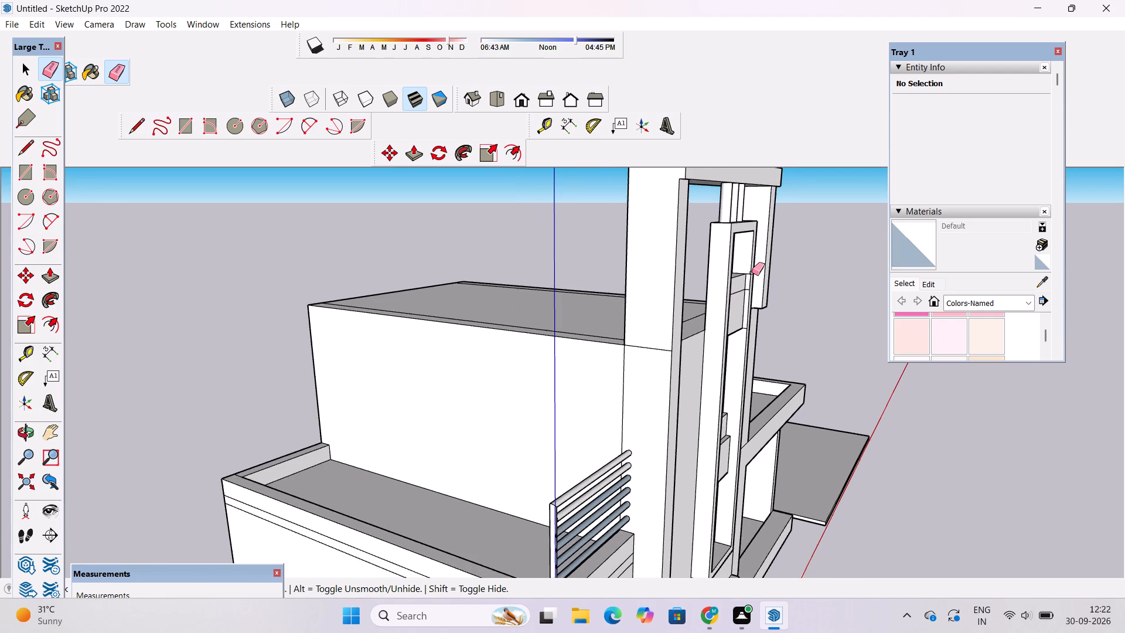
{"action": "scroll", "coordinate": [752, 273], "scroll_direction": "up", "scroll_amount": 15}
{"action": "left_click_drag", "start_coordinate": [756, 234], "coordinate": [756, 247]}
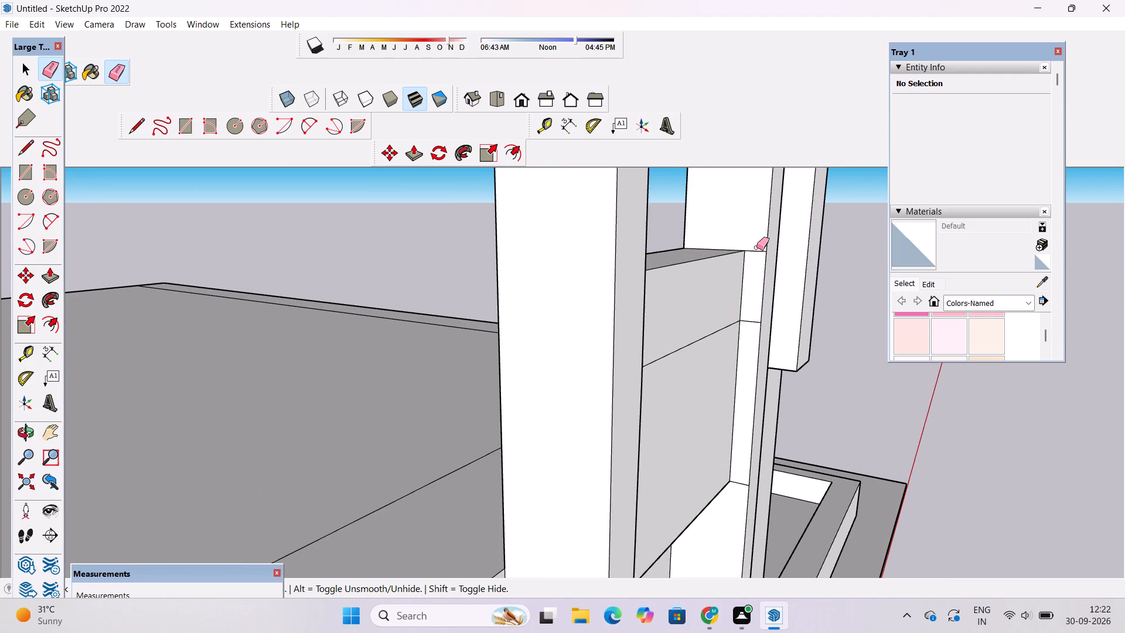
{"action": "left_click_drag", "start_coordinate": [756, 247], "coordinate": [756, 251]}
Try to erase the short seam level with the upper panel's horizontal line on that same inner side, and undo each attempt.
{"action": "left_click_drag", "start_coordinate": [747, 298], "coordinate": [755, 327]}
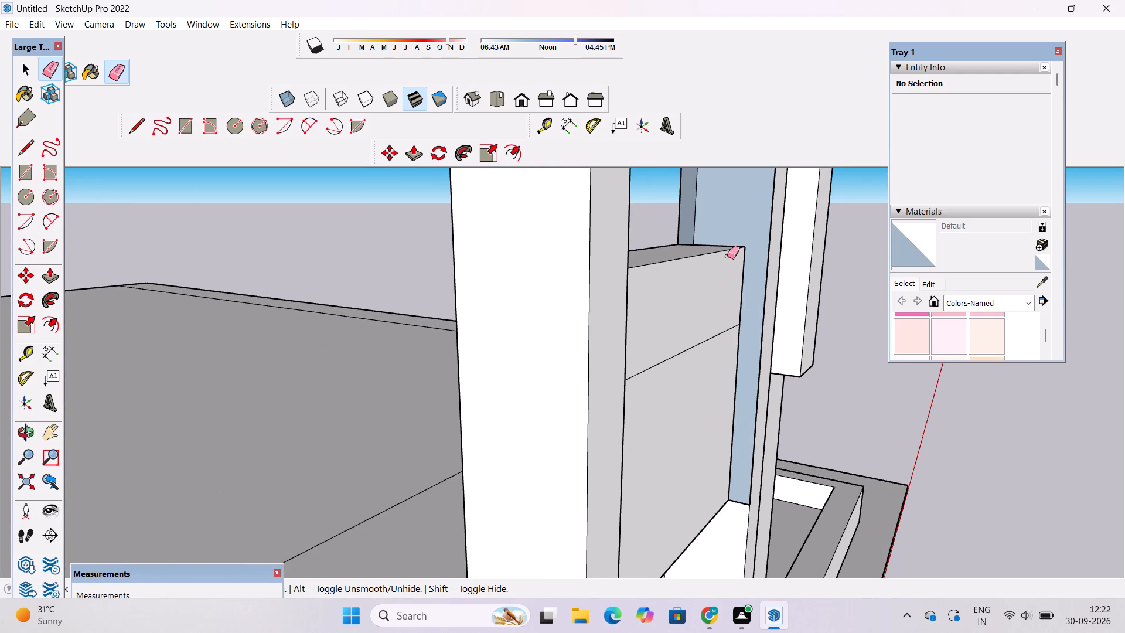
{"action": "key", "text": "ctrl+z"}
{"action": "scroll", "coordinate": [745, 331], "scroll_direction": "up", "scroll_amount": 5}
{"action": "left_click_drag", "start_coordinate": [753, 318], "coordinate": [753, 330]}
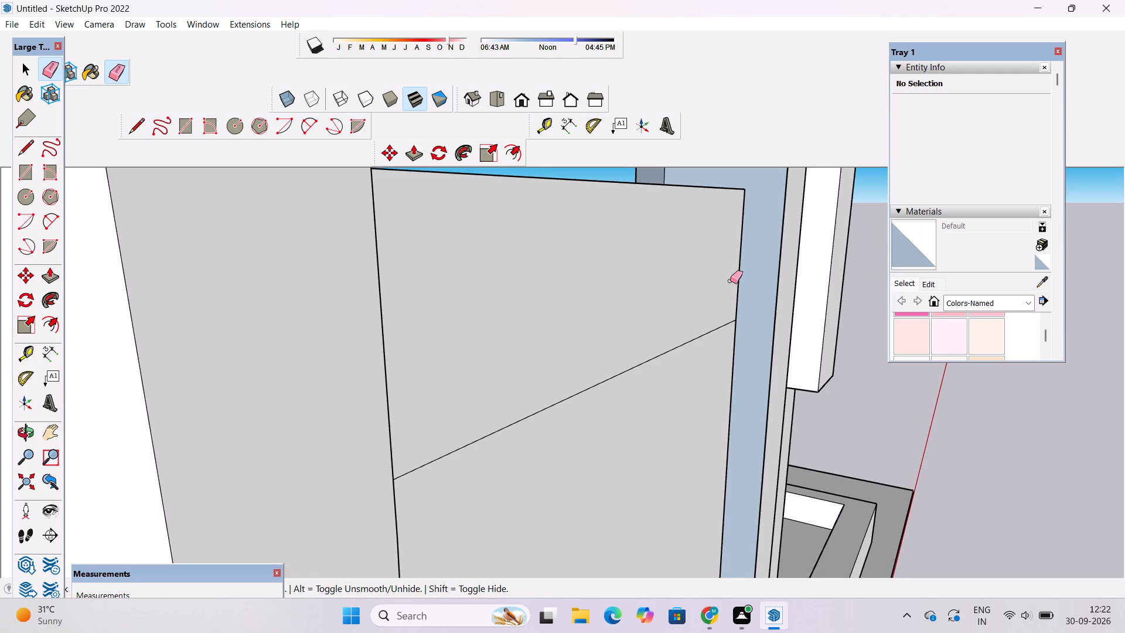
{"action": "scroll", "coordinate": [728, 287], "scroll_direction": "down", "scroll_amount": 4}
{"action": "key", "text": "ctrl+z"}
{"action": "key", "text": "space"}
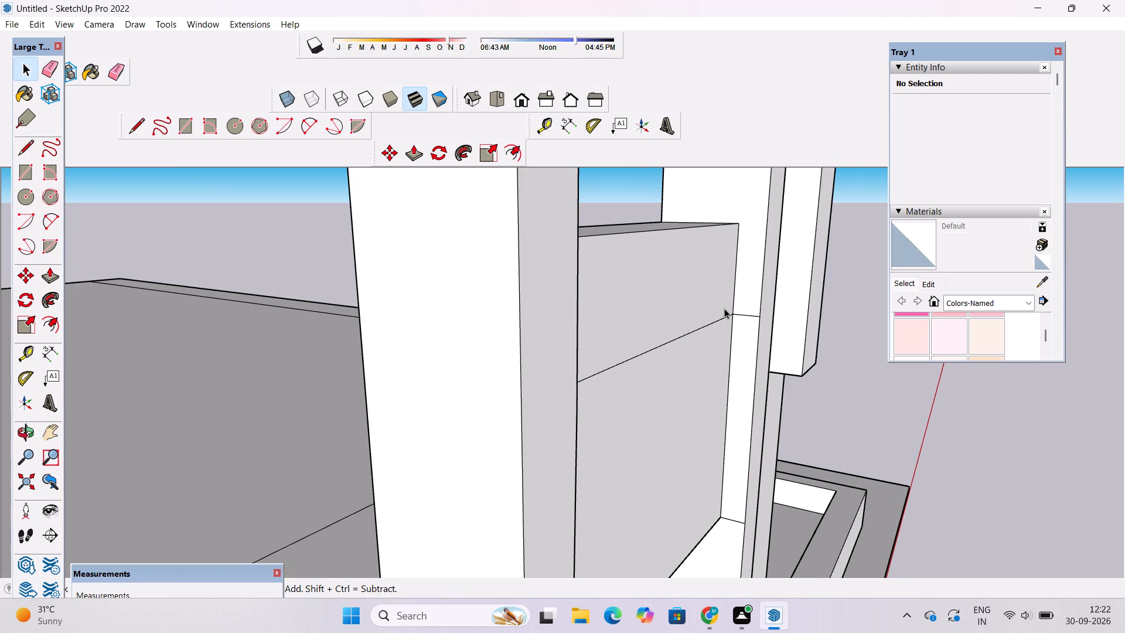
Erase the matching short seam level with the upper panel's top on the narrow frame's opposite inner side.
{"action": "key", "text": "o"}
{"action": "left_click_drag", "start_coordinate": [812, 340], "coordinate": [435, 367]}
{"action": "left_click_drag", "start_coordinate": [384, 382], "coordinate": [584, 424], "text": "shift"}
{"action": "left_click_drag", "start_coordinate": [508, 424], "coordinate": [453, 406]}
{"action": "left_click_drag", "start_coordinate": [447, 397], "coordinate": [547, 417], "text": "shift"}
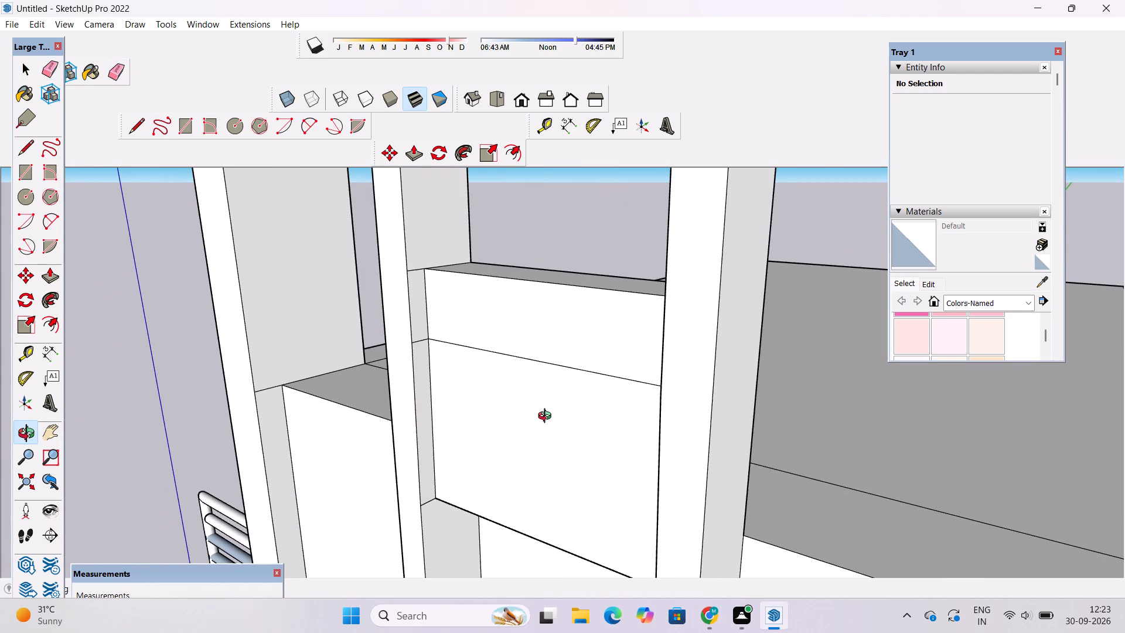
{"action": "scroll", "coordinate": [442, 380], "scroll_direction": "up", "scroll_amount": 1}
{"action": "key", "text": "e"}
{"action": "scroll", "coordinate": [415, 302], "scroll_direction": "up", "scroll_amount": 3}
{"action": "left_click_drag", "start_coordinate": [420, 237], "coordinate": [420, 247]}
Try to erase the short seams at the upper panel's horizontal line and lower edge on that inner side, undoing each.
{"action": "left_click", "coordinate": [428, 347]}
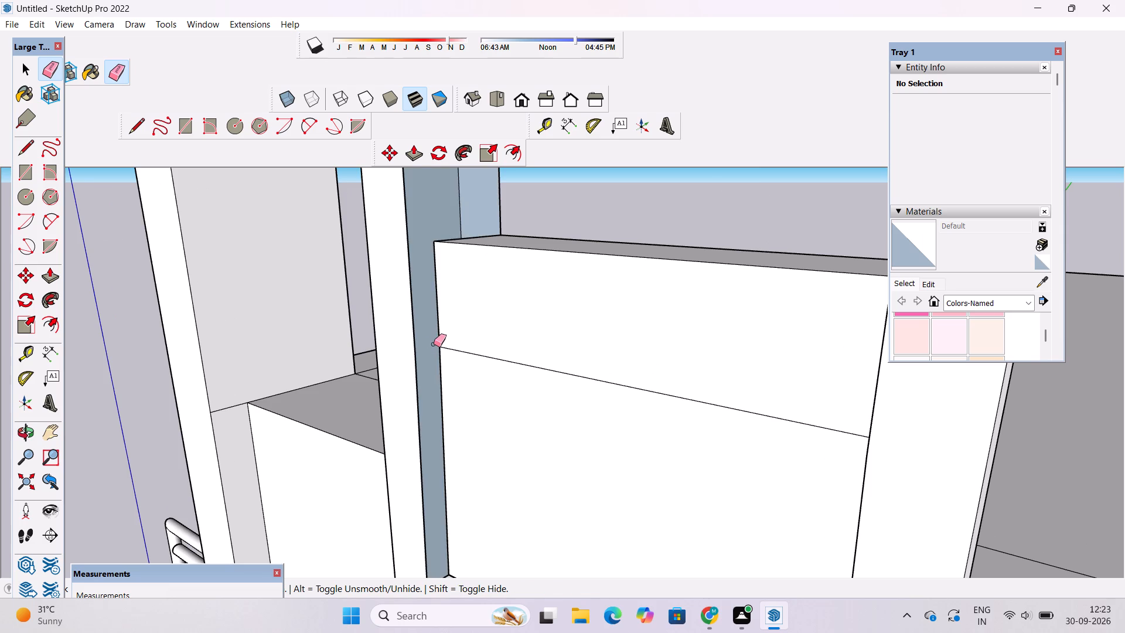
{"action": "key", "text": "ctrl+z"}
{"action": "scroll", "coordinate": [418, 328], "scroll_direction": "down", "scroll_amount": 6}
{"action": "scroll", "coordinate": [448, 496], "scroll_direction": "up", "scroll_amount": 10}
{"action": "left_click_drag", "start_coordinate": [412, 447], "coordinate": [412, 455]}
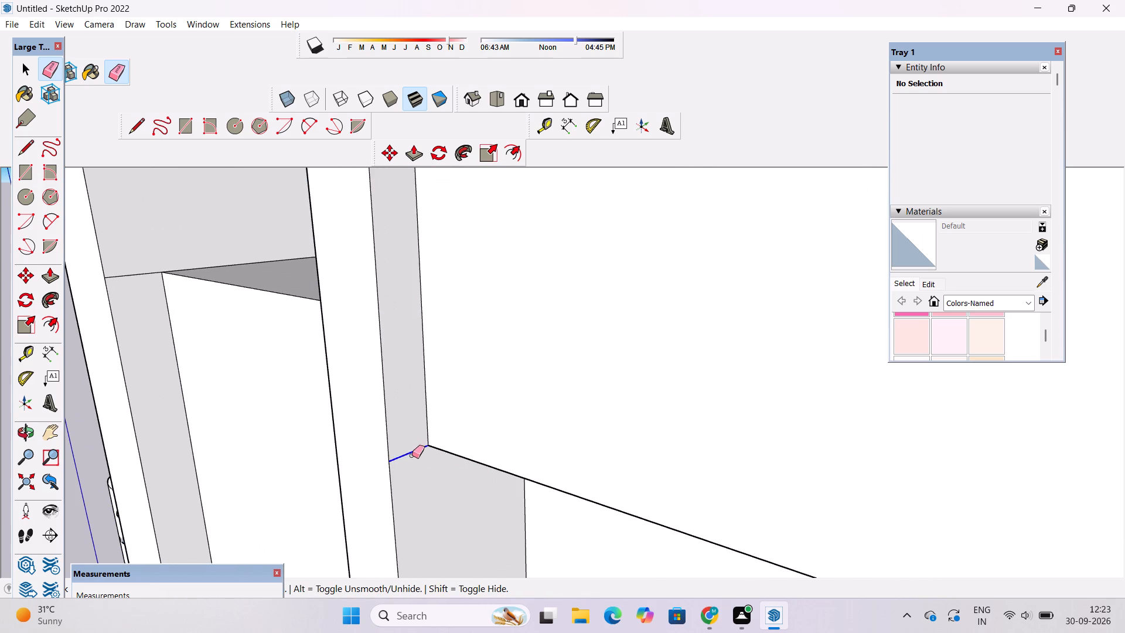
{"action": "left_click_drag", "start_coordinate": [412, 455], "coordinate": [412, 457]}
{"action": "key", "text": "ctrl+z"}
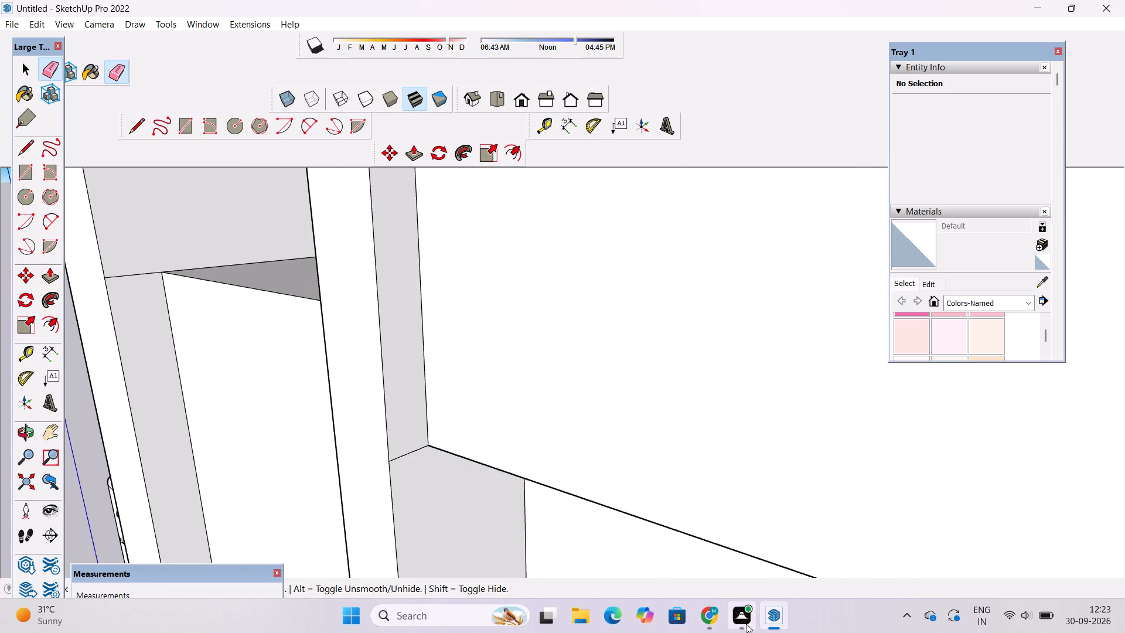
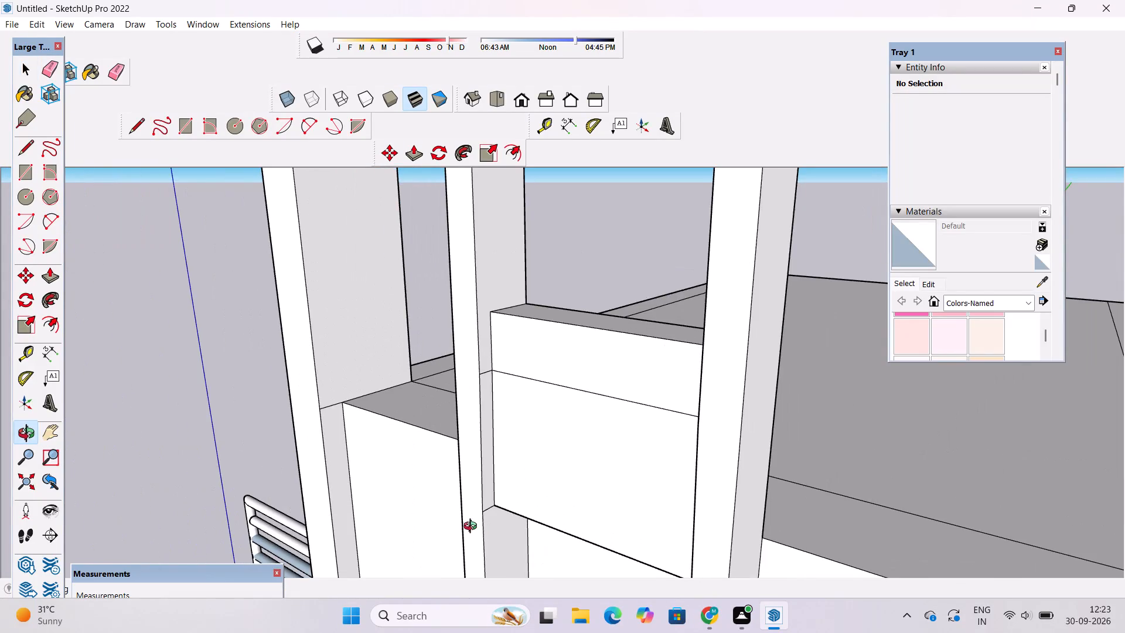
Inspect the narrow projecting frame from its top opening down to the lowest recessed bay.
{"action": "left_click_drag", "start_coordinate": [473, 527], "coordinate": [531, 505]}
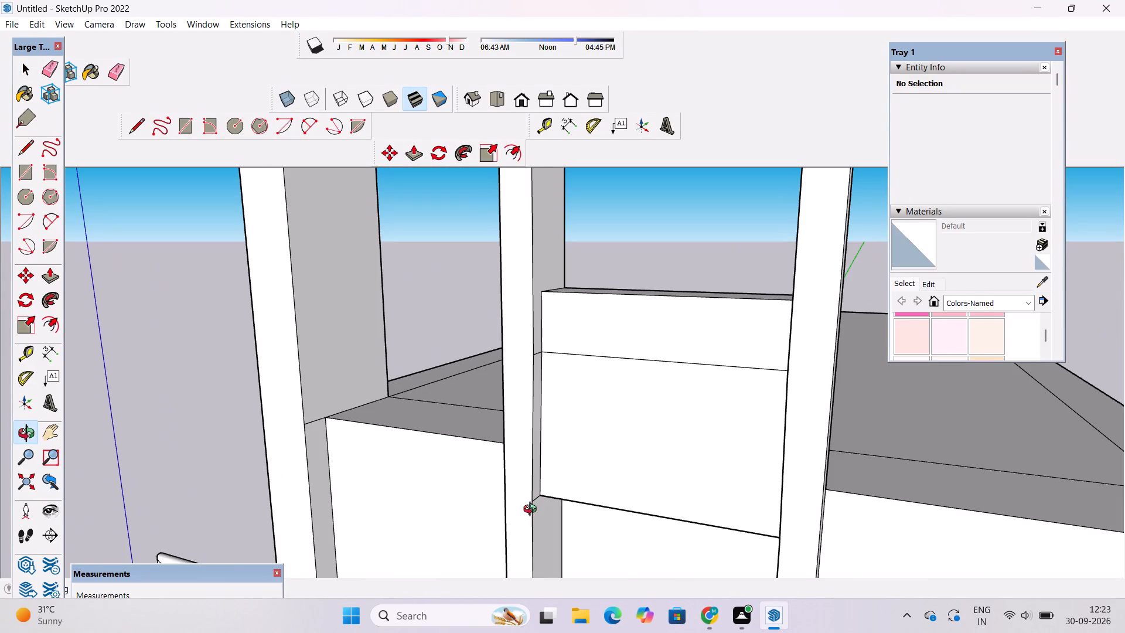
{"action": "scroll", "coordinate": [486, 367], "scroll_direction": "down", "scroll_amount": 6}
{"action": "left_click_drag", "start_coordinate": [475, 407], "coordinate": [551, 471]}
{"action": "left_click_drag", "start_coordinate": [554, 458], "coordinate": [552, 407], "text": "shift"}
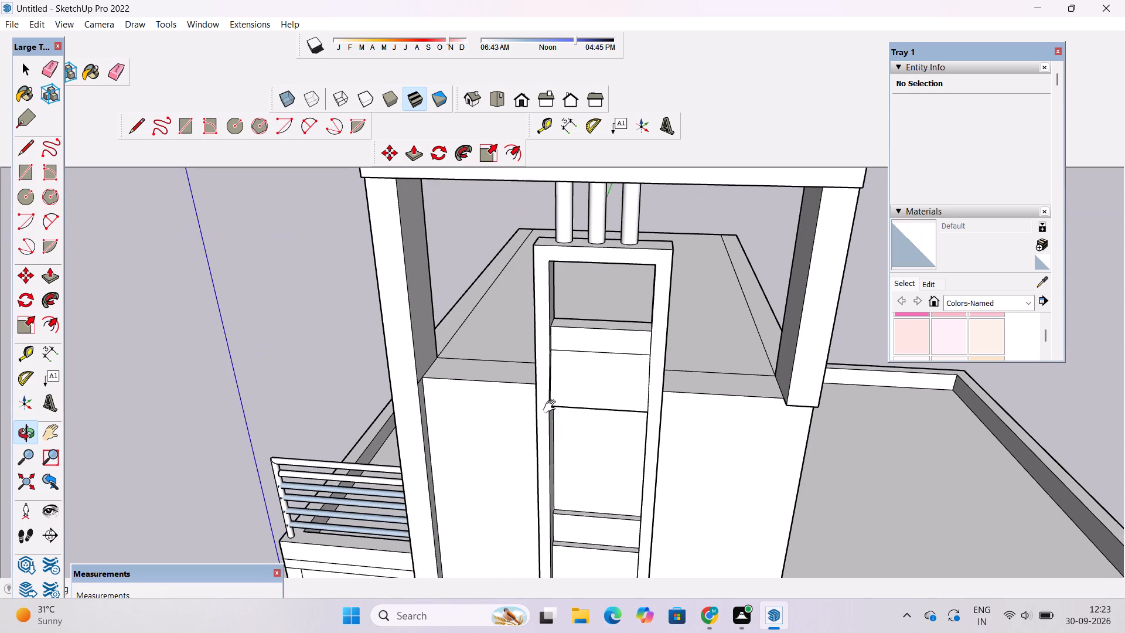
{"action": "left_click_drag", "start_coordinate": [531, 438], "coordinate": [538, 417]}
{"action": "scroll", "coordinate": [538, 417], "scroll_direction": "down", "scroll_amount": 4}
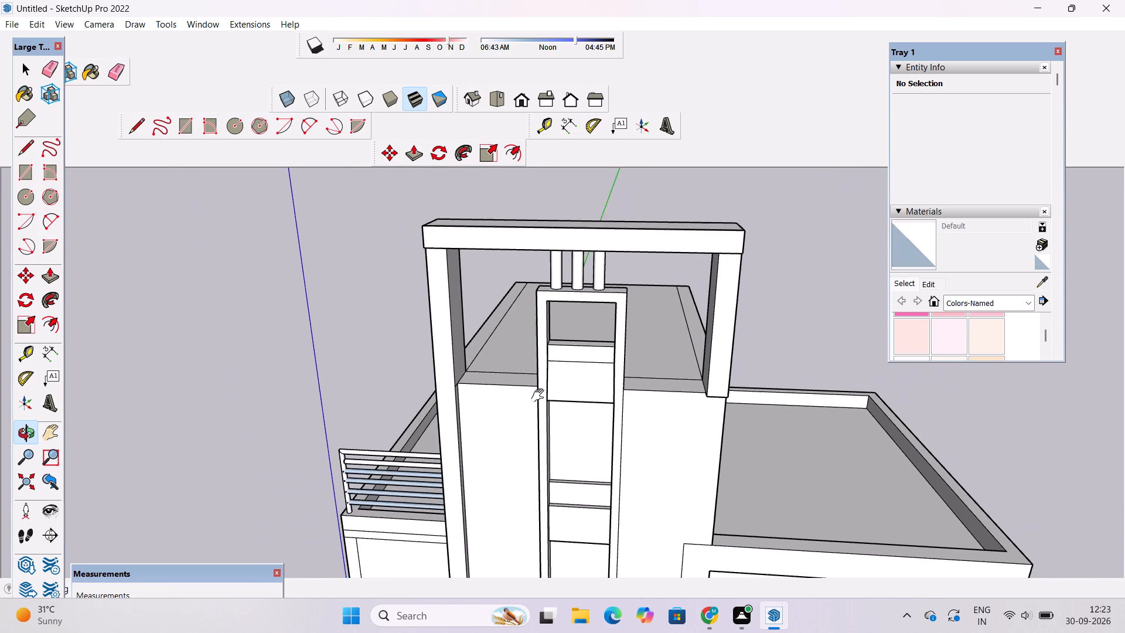
{"action": "left_click_drag", "start_coordinate": [540, 384], "coordinate": [540, 372], "text": "shift"}
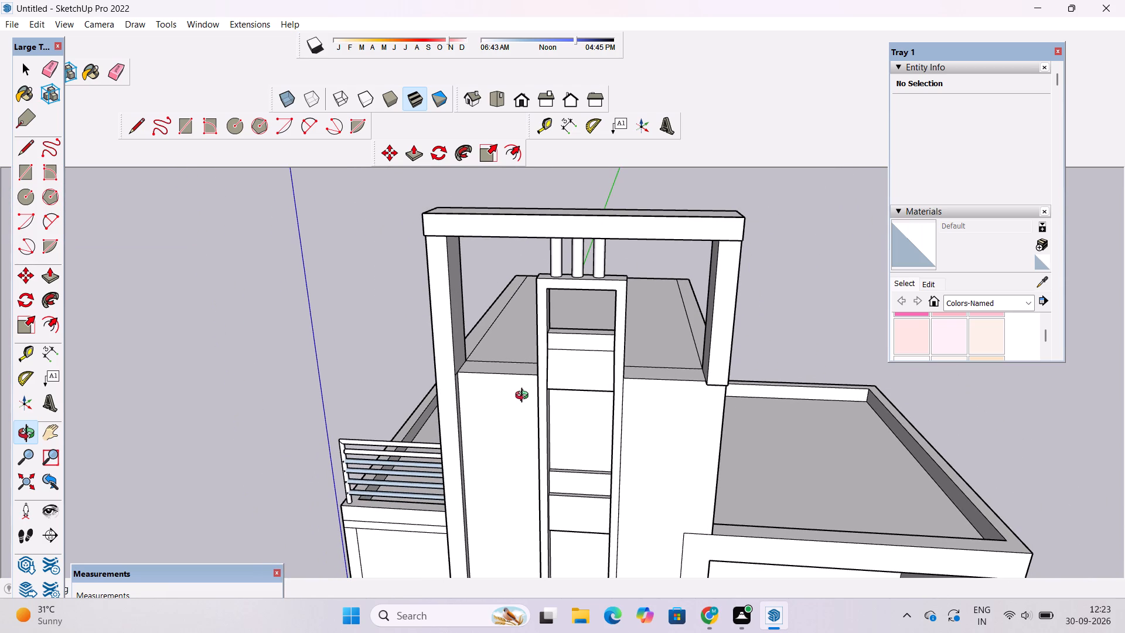
{"action": "left_click_drag", "start_coordinate": [523, 397], "coordinate": [523, 426], "text": "shift"}
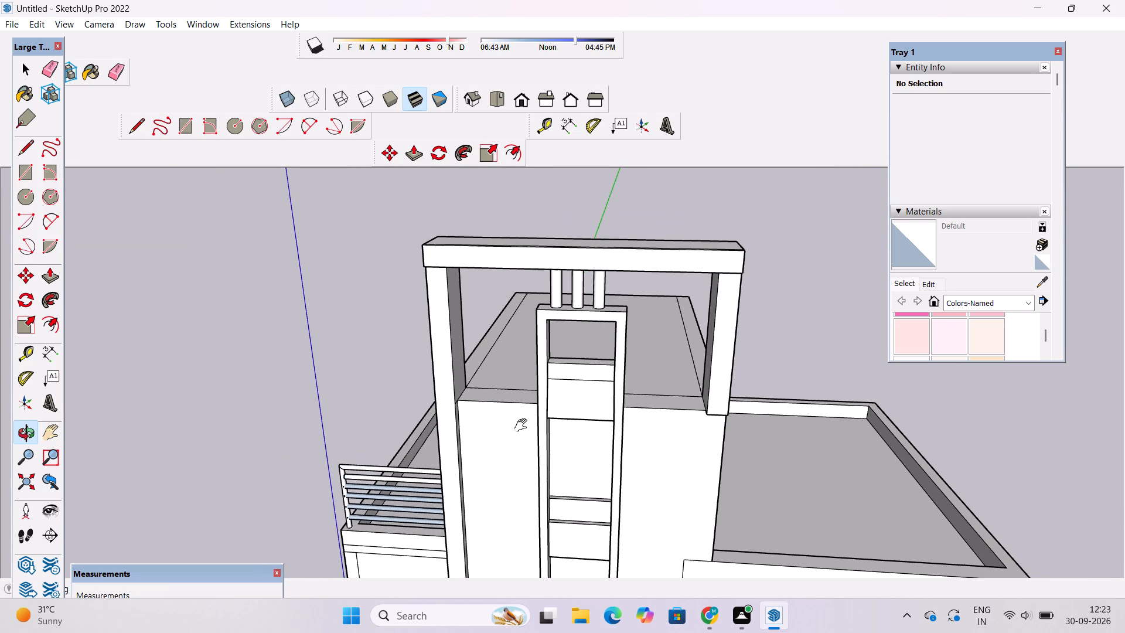
{"action": "scroll", "coordinate": [523, 426], "scroll_direction": "down", "scroll_amount": 2}
{"action": "left_click_drag", "start_coordinate": [523, 426], "coordinate": [533, 395]}
{"action": "scroll", "coordinate": [540, 443], "scroll_direction": "up", "scroll_amount": 2}
{"action": "left_click_drag", "start_coordinate": [560, 433], "coordinate": [546, 408], "text": "shift"}
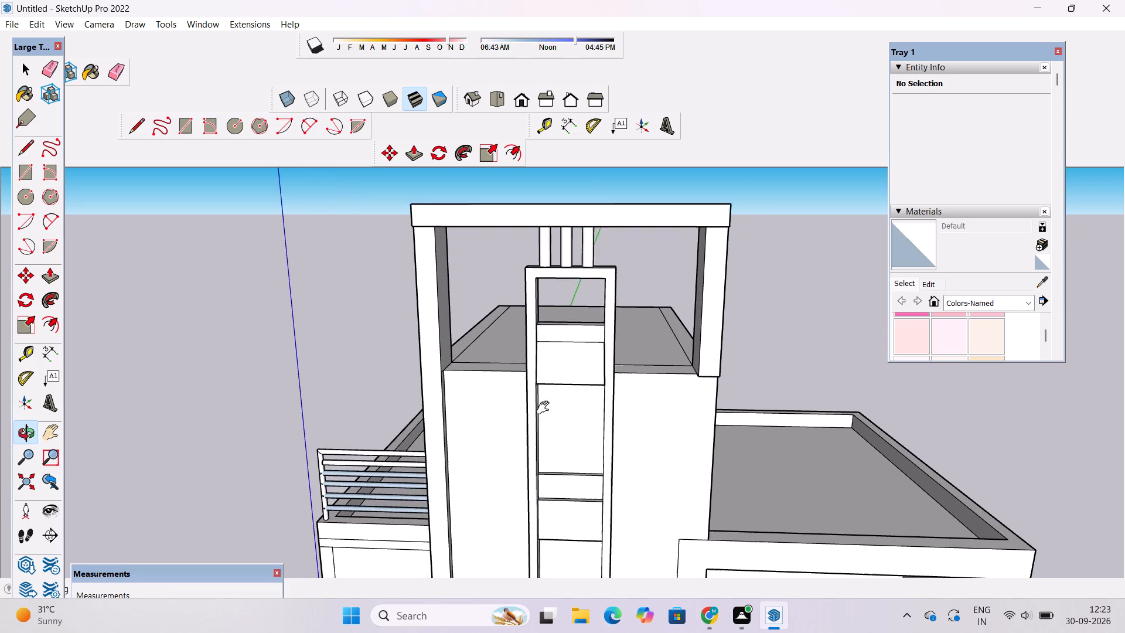
{"action": "left_click_drag", "start_coordinate": [546, 408], "coordinate": [537, 396], "text": "shift"}
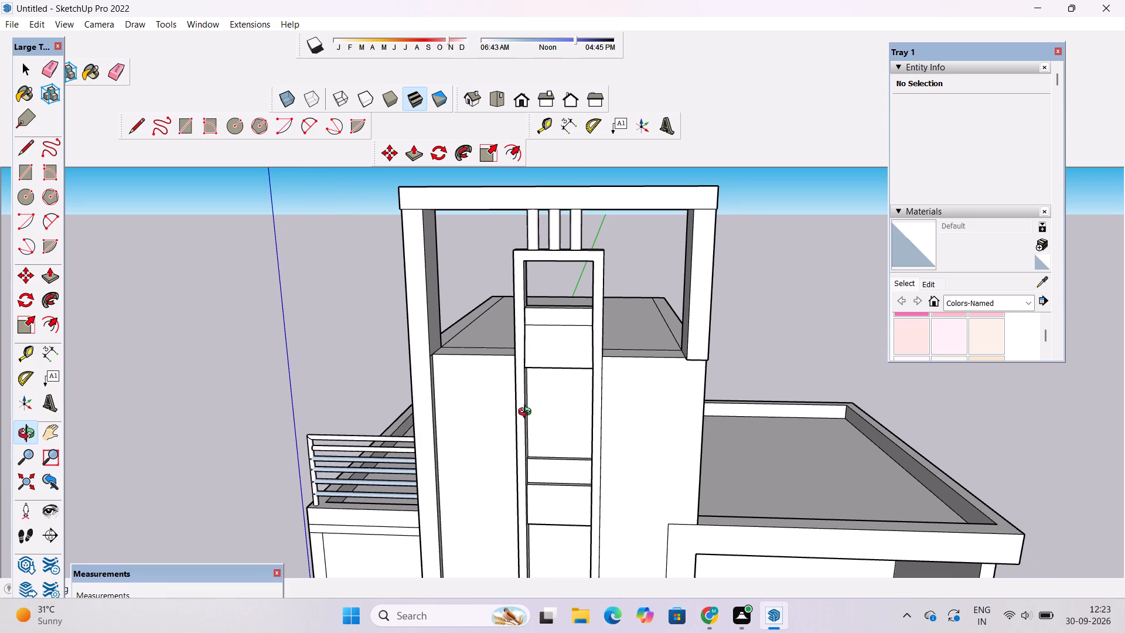
{"action": "scroll", "coordinate": [527, 413], "scroll_direction": "down", "scroll_amount": 3}
{"action": "left_click_drag", "start_coordinate": [527, 413], "coordinate": [530, 449]}
{"action": "scroll", "coordinate": [530, 450], "scroll_direction": "up", "scroll_amount": 3}
{"action": "left_click_drag", "start_coordinate": [530, 438], "coordinate": [528, 432], "text": "shift"}
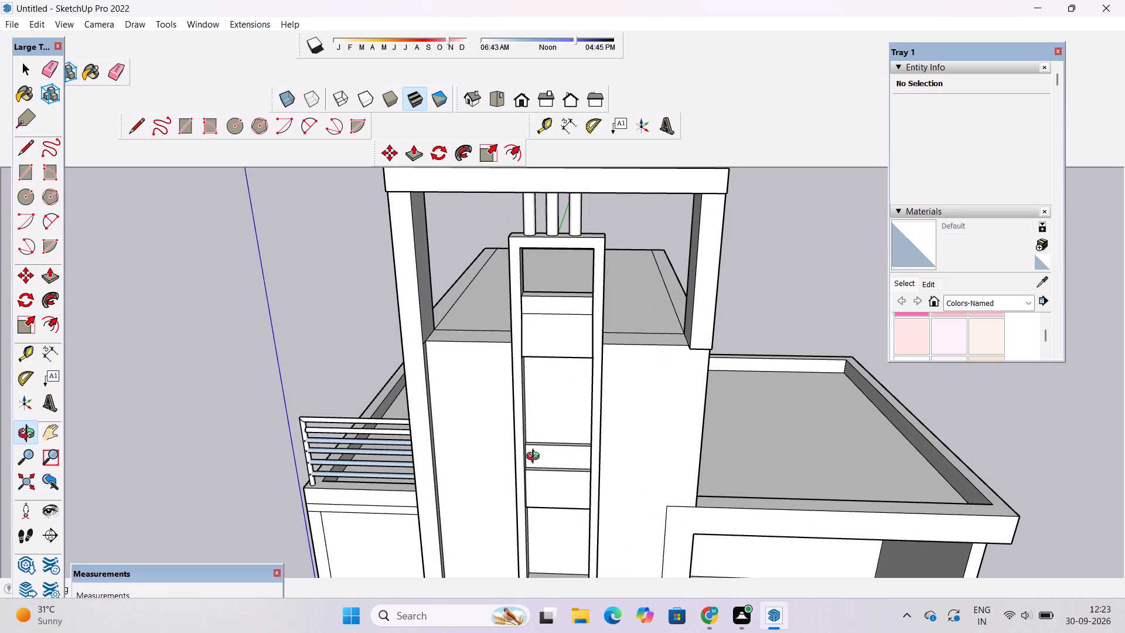
{"action": "scroll", "coordinate": [555, 429], "scroll_direction": "down", "scroll_amount": 3}
{"action": "left_click_drag", "start_coordinate": [558, 451], "coordinate": [551, 391]}
{"action": "left_click_drag", "start_coordinate": [550, 426], "coordinate": [509, 359]}
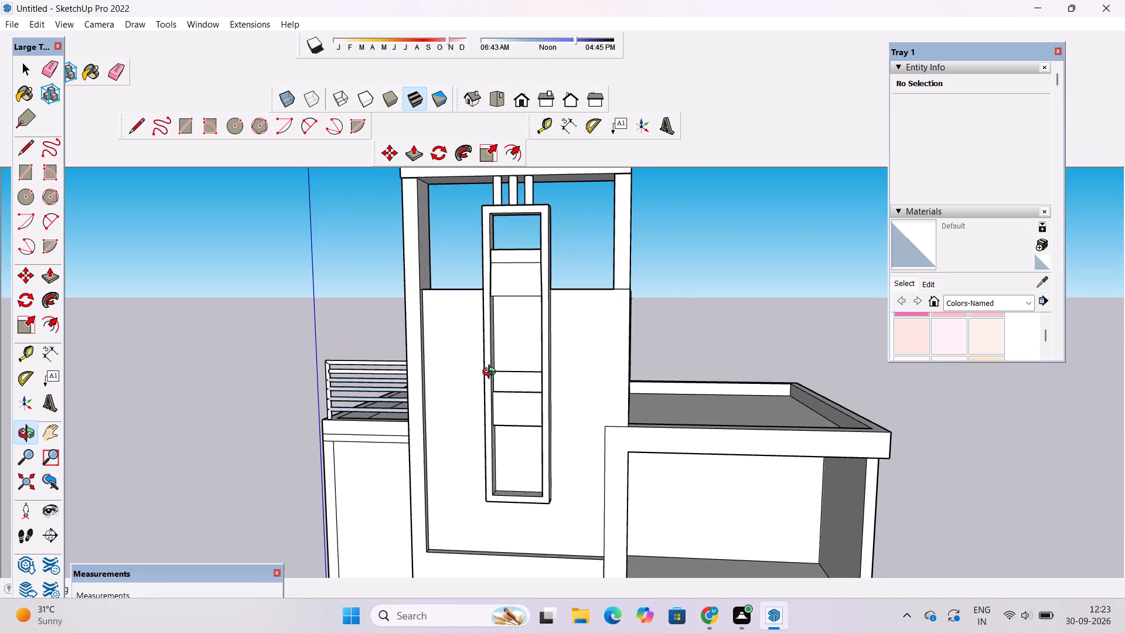
{"action": "left_click_drag", "start_coordinate": [492, 373], "coordinate": [503, 390]}
{"action": "scroll", "coordinate": [503, 393], "scroll_direction": "up", "scroll_amount": 4}
{"action": "left_click_drag", "start_coordinate": [504, 437], "coordinate": [534, 433]}
{"action": "left_click_drag", "start_coordinate": [534, 454], "coordinate": [505, 424], "text": "shift"}
{"action": "scroll", "coordinate": [501, 445], "scroll_direction": "up", "scroll_amount": 3}
{"action": "left_click_drag", "start_coordinate": [501, 451], "coordinate": [501, 425]}
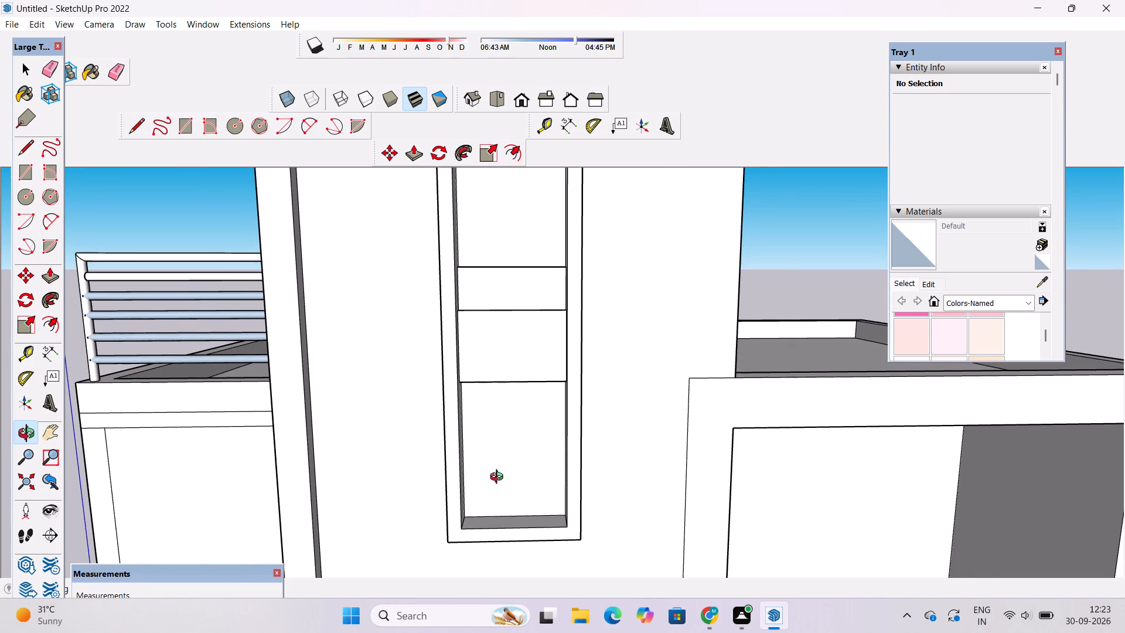
{"action": "scroll", "coordinate": [499, 478], "scroll_direction": "up", "scroll_amount": 3}
{"action": "left_click_drag", "start_coordinate": [499, 492], "coordinate": [499, 462]}
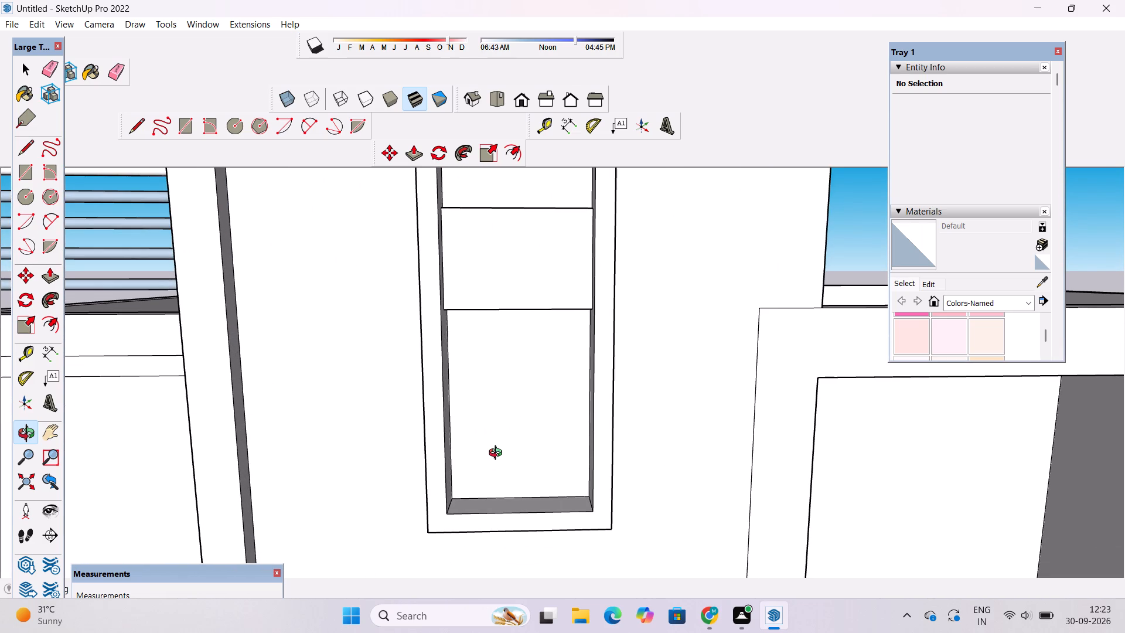
{"action": "scroll", "coordinate": [492, 462], "scroll_direction": "down", "scroll_amount": 1}
{"action": "left_click_drag", "start_coordinate": [487, 475], "coordinate": [487, 461], "text": "shift"}
{"action": "left_click_drag", "start_coordinate": [479, 481], "coordinate": [494, 471]}
{"action": "left_click_drag", "start_coordinate": [494, 471], "coordinate": [494, 496], "text": "shift"}
{"action": "scroll", "coordinate": [494, 497], "scroll_direction": "up", "scroll_amount": 4}
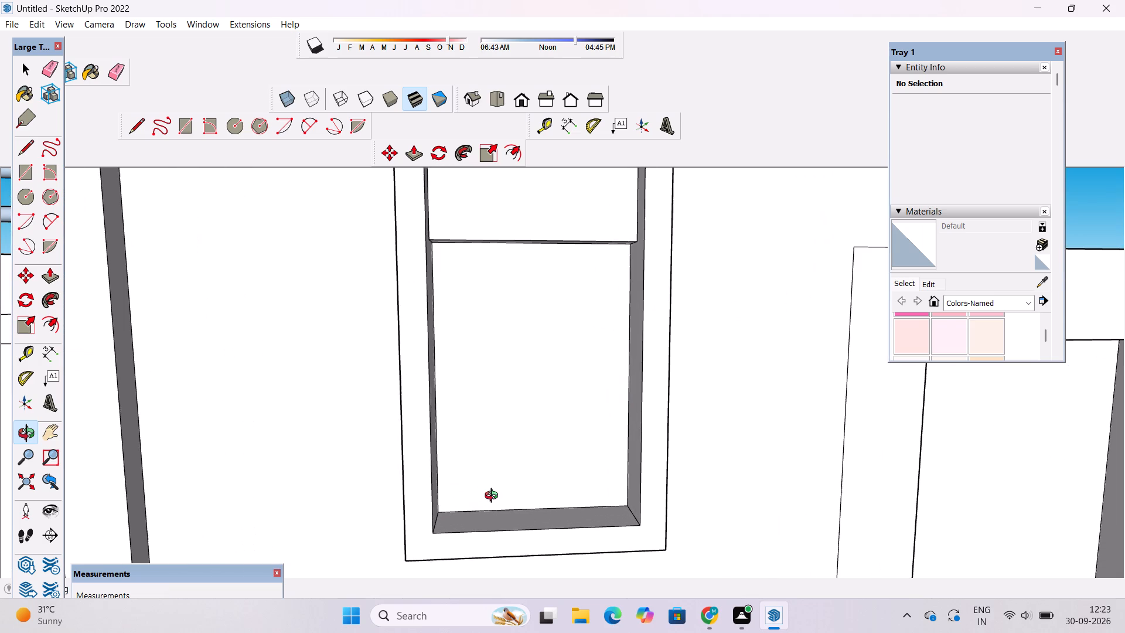
{"action": "left_click", "coordinate": [497, 497], "text": "shift"}
{"action": "left_click_drag", "start_coordinate": [545, 521], "coordinate": [529, 526], "text": "shift"}
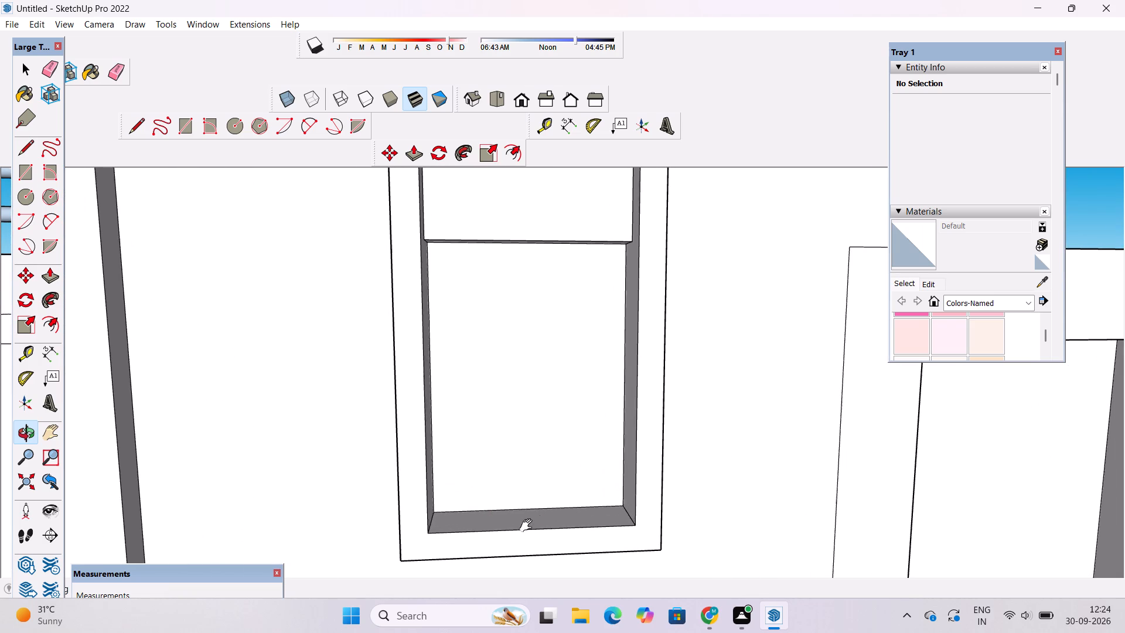
{"action": "left_click_drag", "start_coordinate": [529, 526], "coordinate": [474, 566], "text": "shift"}
{"action": "left_click_drag", "start_coordinate": [478, 582], "coordinate": [527, 560]}
{"action": "left_click_drag", "start_coordinate": [503, 565], "coordinate": [526, 492]}
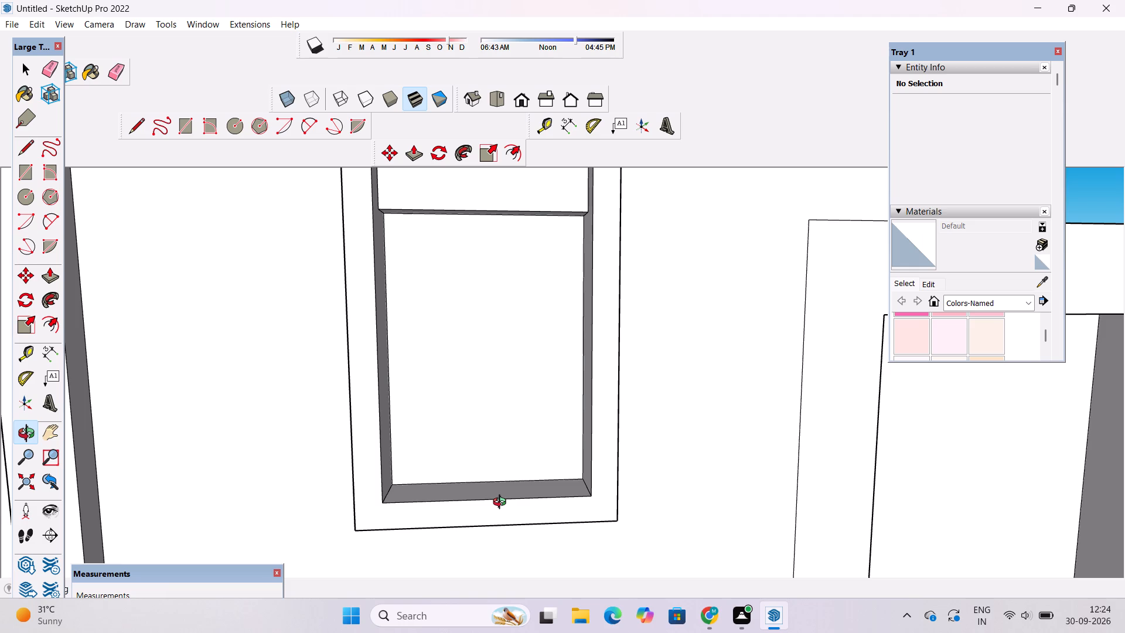
{"action": "scroll", "coordinate": [502, 503], "scroll_direction": "down", "scroll_amount": 1}
{"action": "left_click_drag", "start_coordinate": [502, 503], "coordinate": [505, 518], "text": "shift"}
{"action": "scroll", "coordinate": [507, 525], "scroll_direction": "up", "scroll_amount": 3}
{"action": "left_click_drag", "start_coordinate": [511, 532], "coordinate": [557, 483], "text": "shift"}
{"action": "scroll", "coordinate": [558, 485], "scroll_direction": "down", "scroll_amount": 4}
{"action": "left_click_drag", "start_coordinate": [558, 486], "coordinate": [560, 512], "text": "shift"}
{"action": "scroll", "coordinate": [557, 508], "scroll_direction": "up", "scroll_amount": 2}
Draw a vertical strip rectangle about 3 1/4" by 9' 1 3/8" on the lowest recessed face, from its bottom edge's midpoint to its top edge.
{"action": "key", "text": "r"}
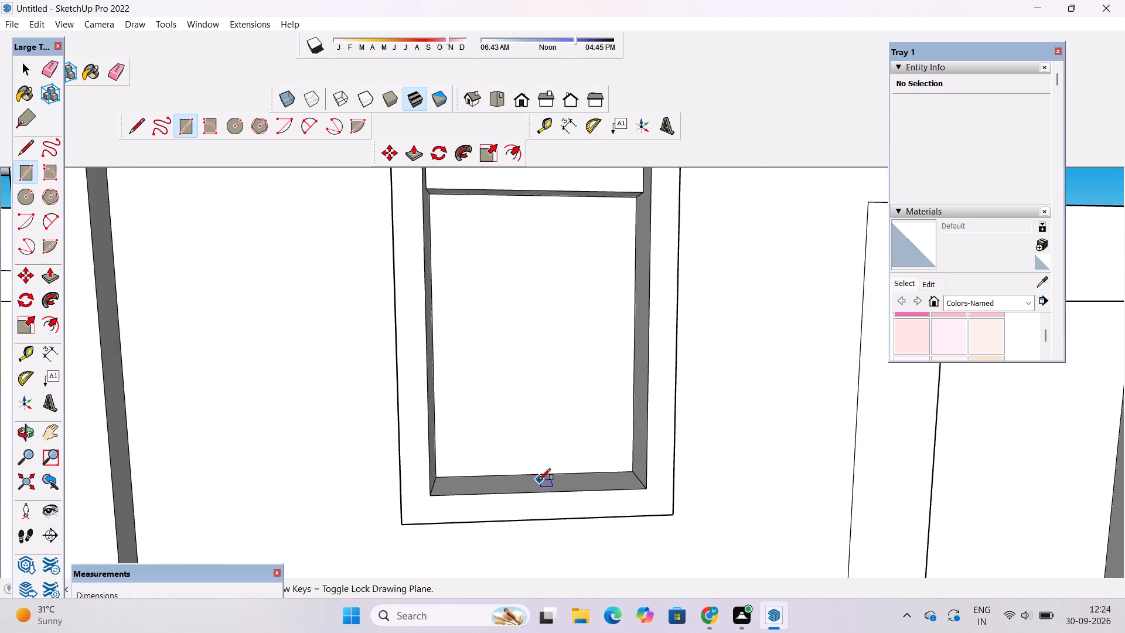
{"action": "scroll", "coordinate": [539, 480], "scroll_direction": "up", "scroll_amount": 4}
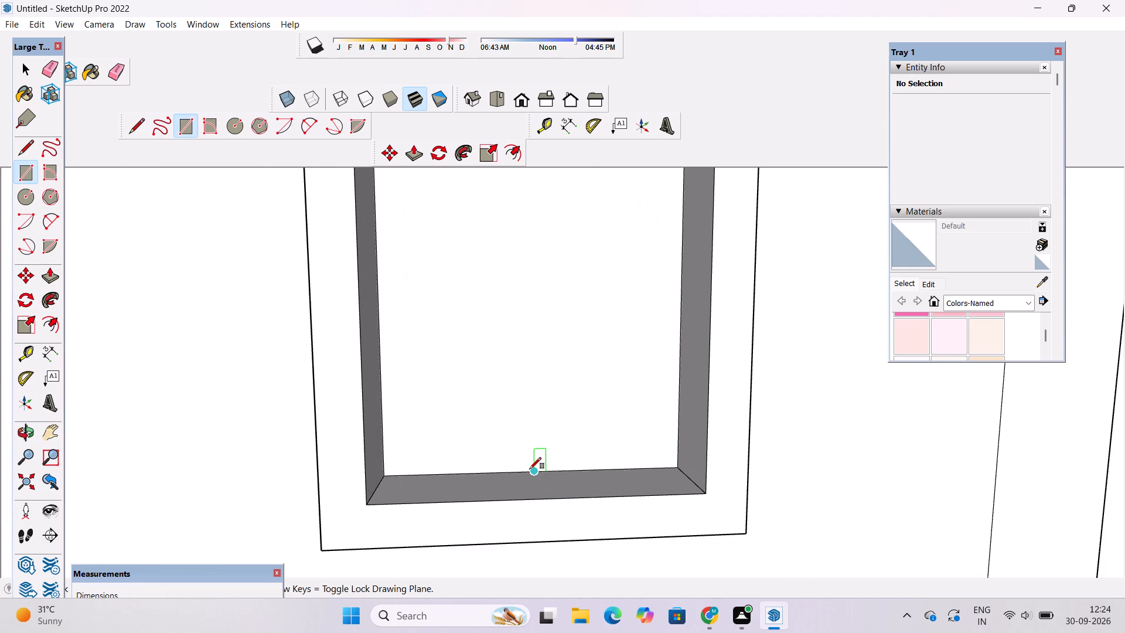
{"action": "scroll", "coordinate": [529, 474], "scroll_direction": "up", "scroll_amount": 5}
{"action": "left_click", "coordinate": [530, 474]}
{"action": "scroll", "coordinate": [530, 474], "scroll_direction": "down", "scroll_amount": 5}
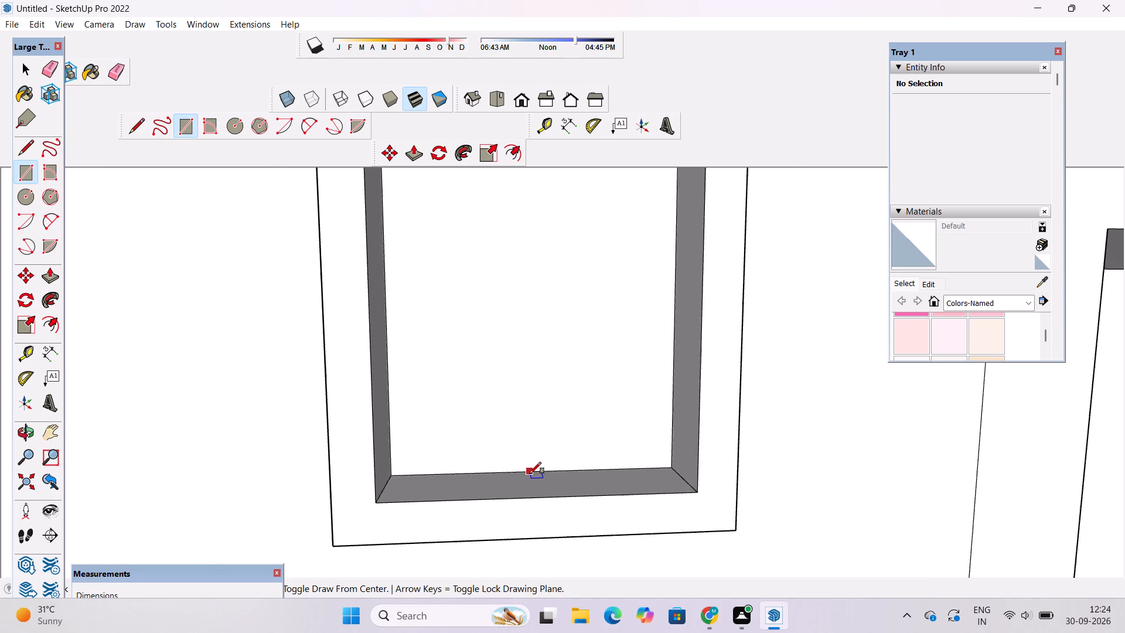
{"action": "scroll", "coordinate": [530, 474], "scroll_direction": "down", "scroll_amount": 9}
{"action": "scroll", "coordinate": [529, 324], "scroll_direction": "up", "scroll_amount": 10}
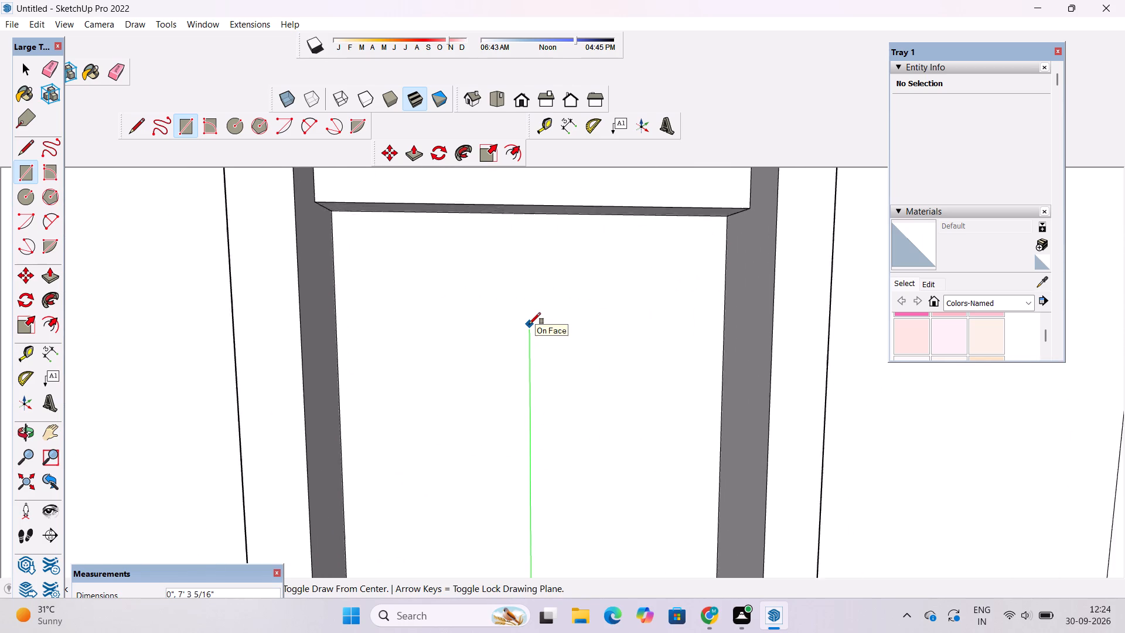
{"action": "scroll", "coordinate": [529, 324], "scroll_direction": "up", "scroll_amount": 1}
{"action": "scroll", "coordinate": [529, 251], "scroll_direction": "up", "scroll_amount": 4}
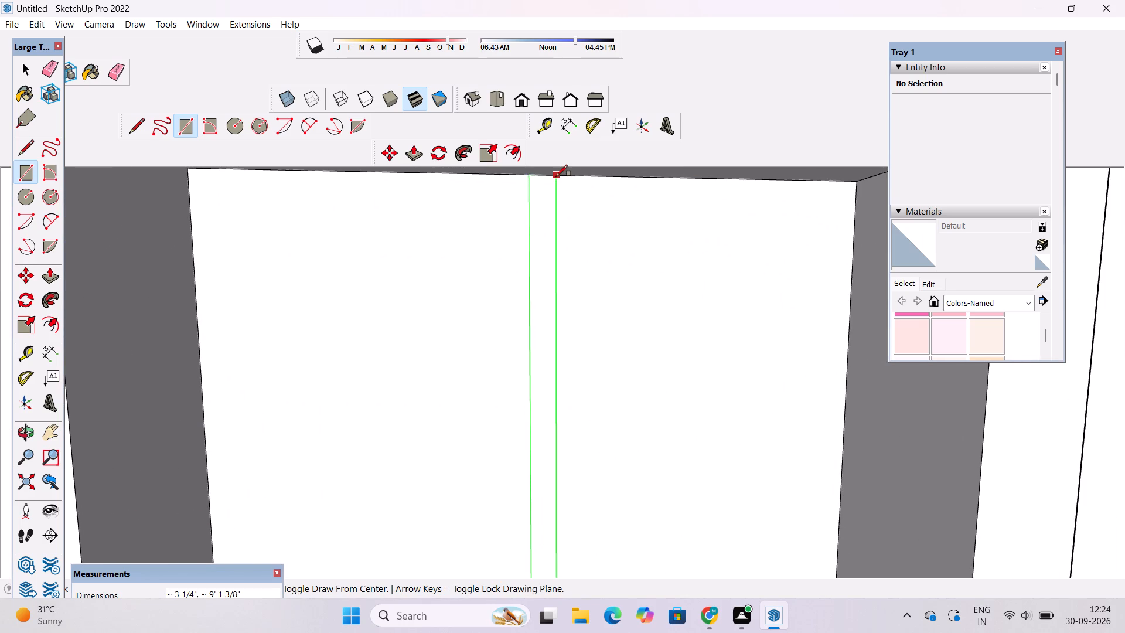
{"action": "left_click", "coordinate": [556, 176]}
{"action": "scroll", "coordinate": [520, 318], "scroll_direction": "down", "scroll_amount": 14}
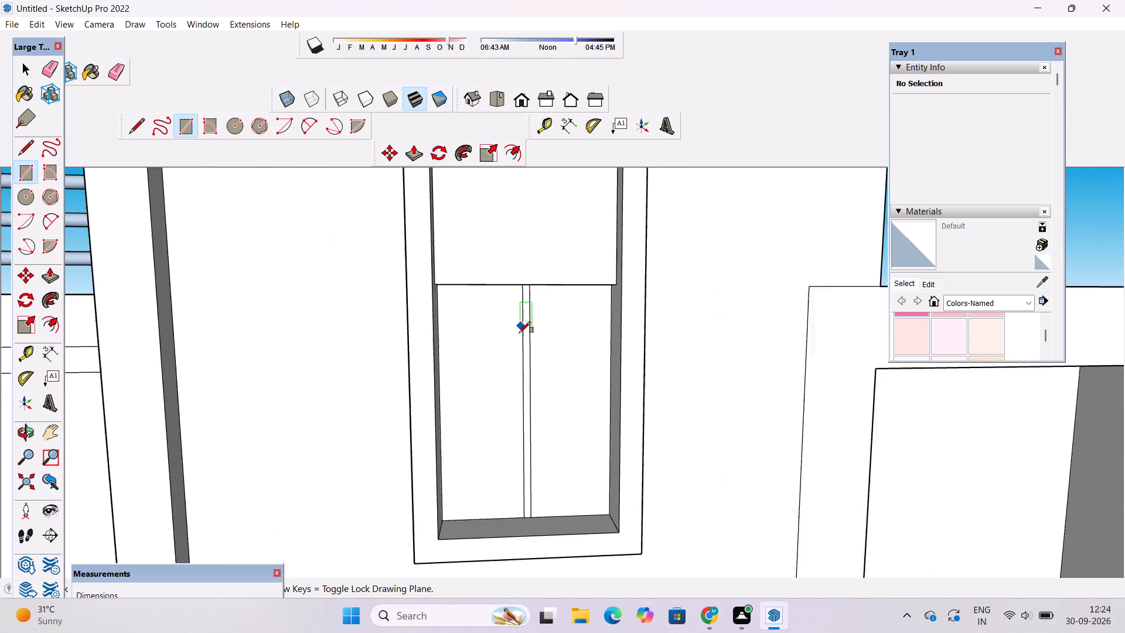
{"action": "scroll", "coordinate": [519, 333], "scroll_direction": "down", "scroll_amount": 17}
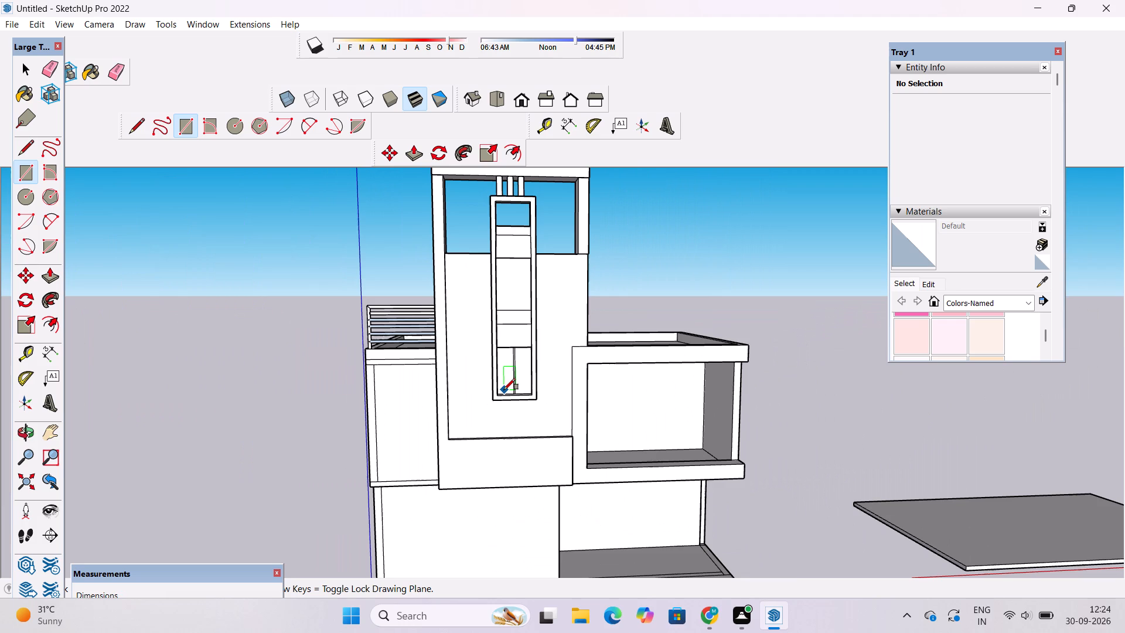
Draw a vertical strip rectangle about 3 9/16" by 9' 9 1/4" on the recessed face below the upper panel, from bottom-edge midpoint to top edge.
{"action": "scroll", "coordinate": [499, 413], "scroll_direction": "down", "scroll_amount": 4}
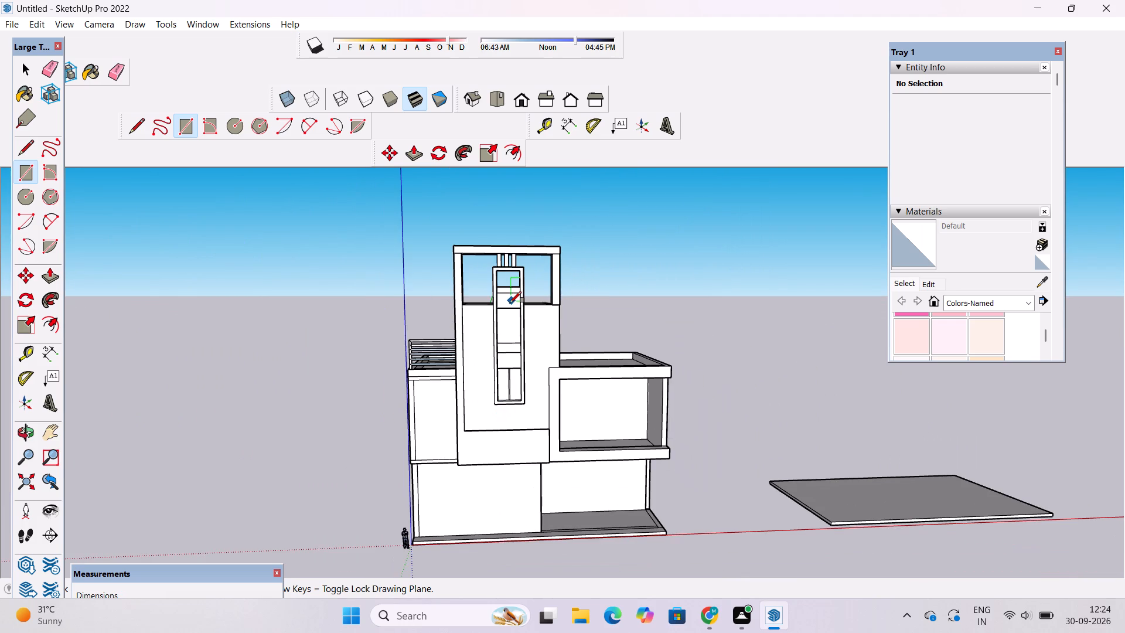
{"action": "scroll", "coordinate": [535, 305], "scroll_direction": "up", "scroll_amount": 3}
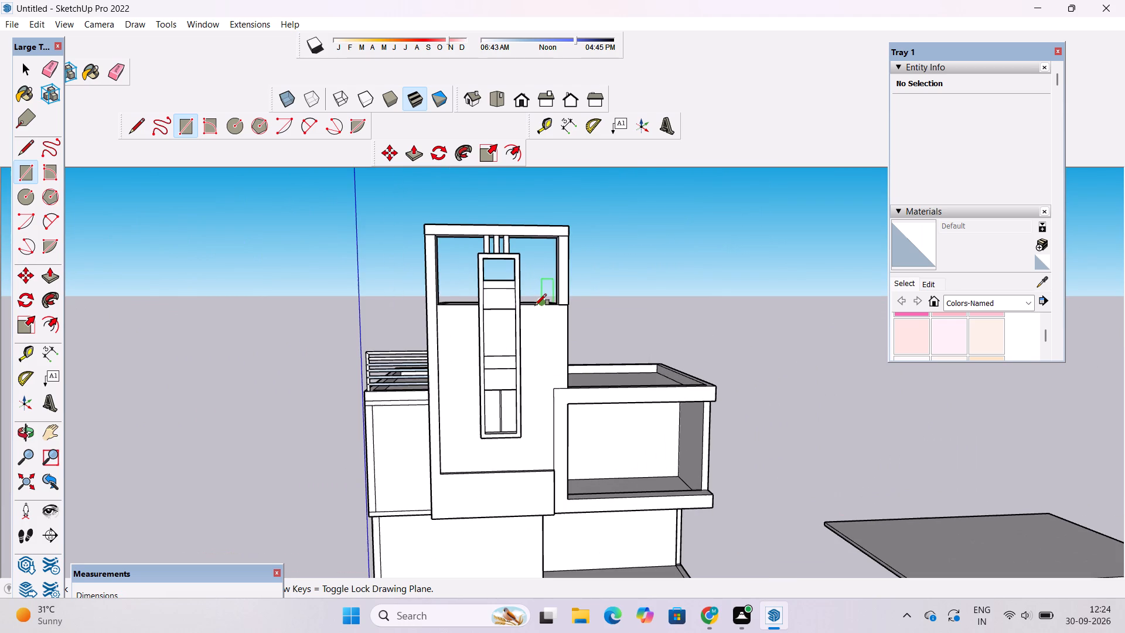
{"action": "scroll", "coordinate": [535, 305], "scroll_direction": "up", "scroll_amount": 6}
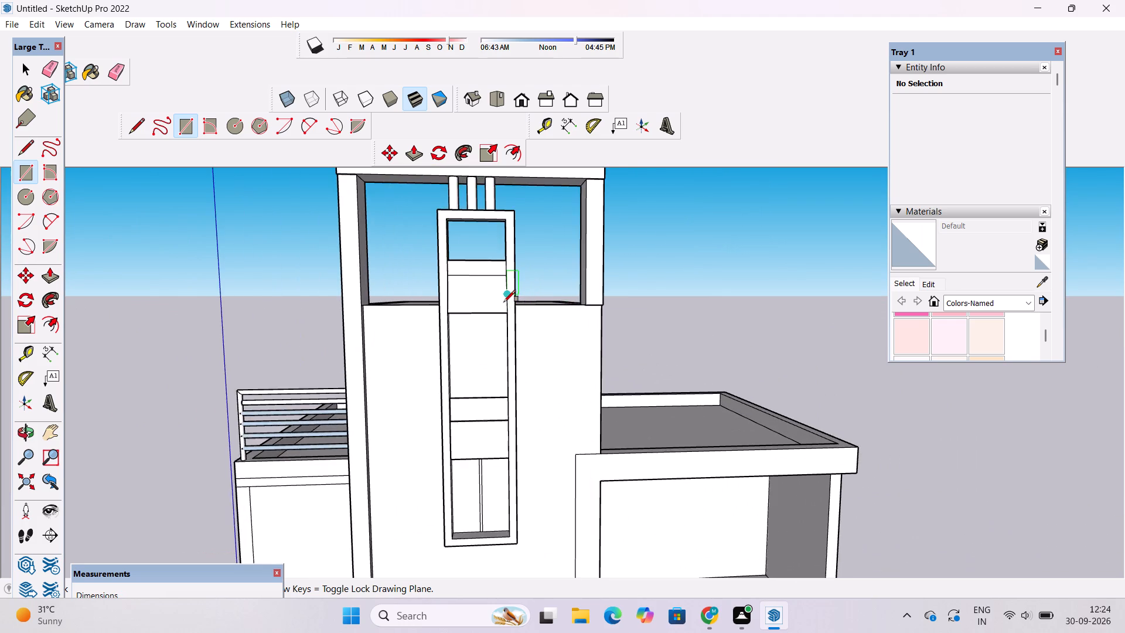
{"action": "scroll", "coordinate": [503, 302], "scroll_direction": "up", "scroll_amount": 8}
{"action": "scroll", "coordinate": [464, 383], "scroll_direction": "up", "scroll_amount": 6}
{"action": "scroll", "coordinate": [454, 346], "scroll_direction": "down", "scroll_amount": 6}
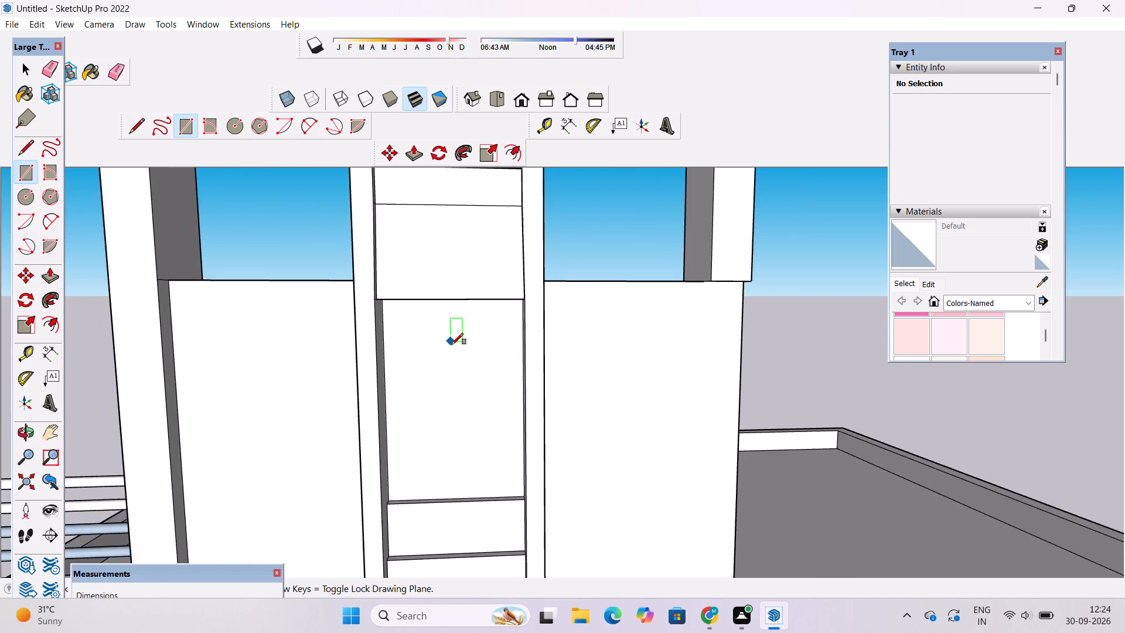
{"action": "scroll", "coordinate": [452, 345], "scroll_direction": "down", "scroll_amount": 6}
{"action": "scroll", "coordinate": [459, 402], "scroll_direction": "up", "scroll_amount": 7}
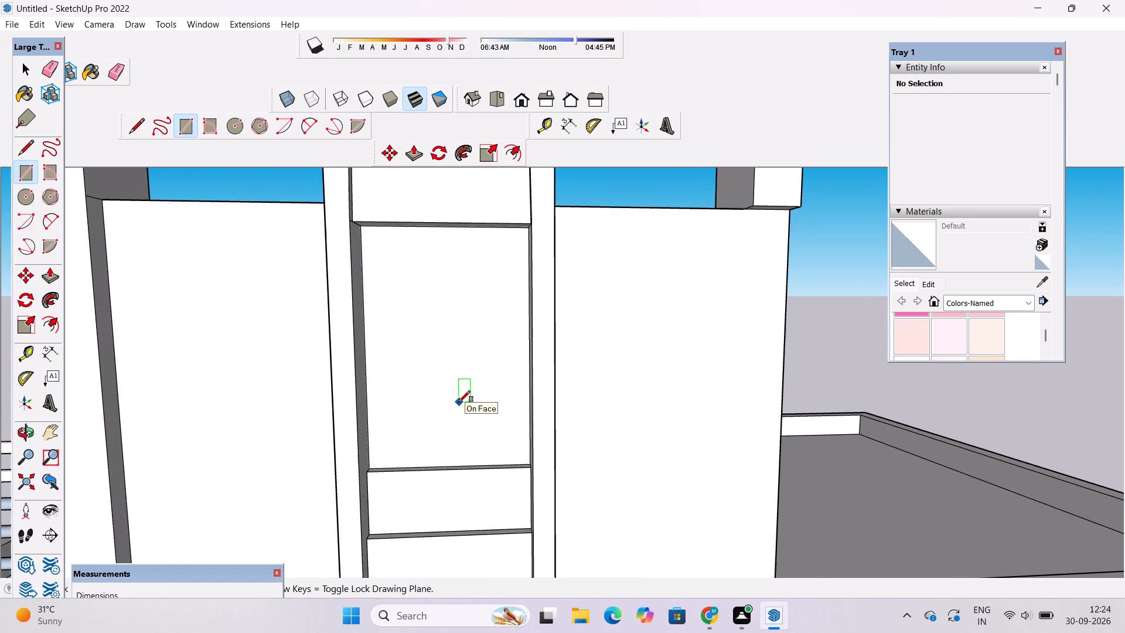
{"action": "scroll", "coordinate": [459, 402], "scroll_direction": "up", "scroll_amount": 5}
{"action": "scroll", "coordinate": [437, 374], "scroll_direction": "down", "scroll_amount": 5}
{"action": "scroll", "coordinate": [446, 436], "scroll_direction": "up", "scroll_amount": 7}
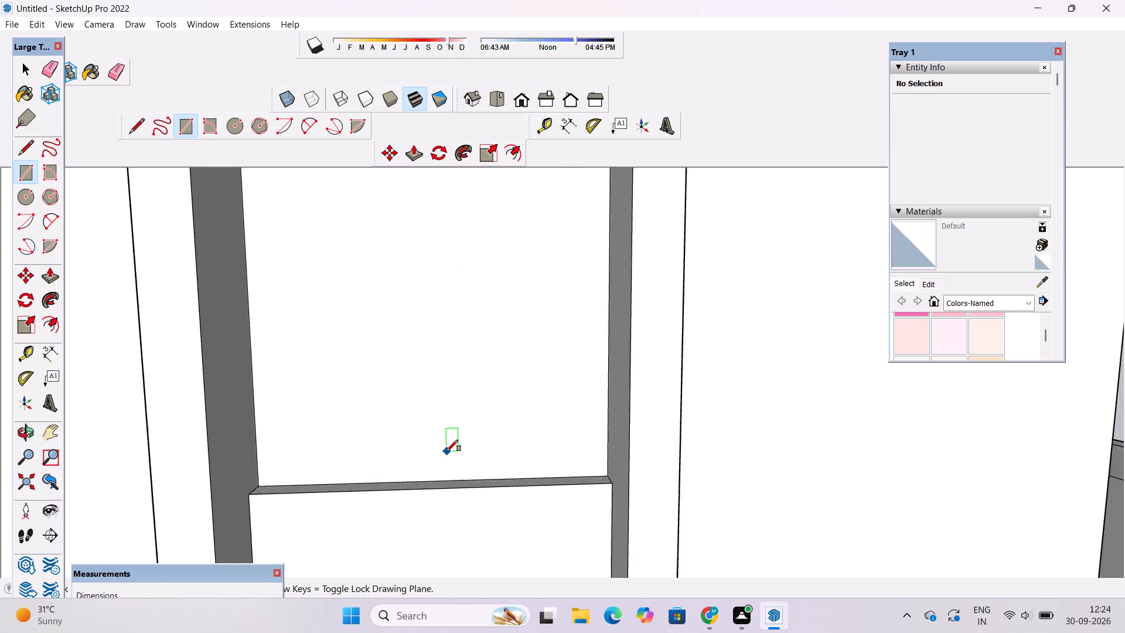
{"action": "scroll", "coordinate": [446, 451], "scroll_direction": "up", "scroll_amount": 9}
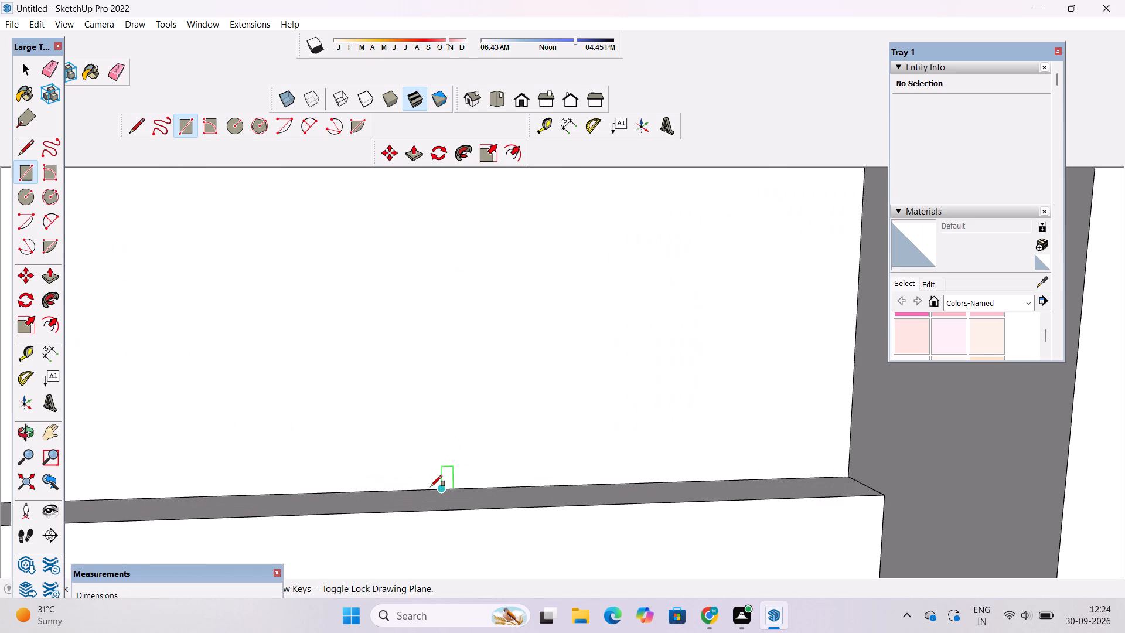
{"action": "scroll", "coordinate": [431, 486], "scroll_direction": "up", "scroll_amount": 4}
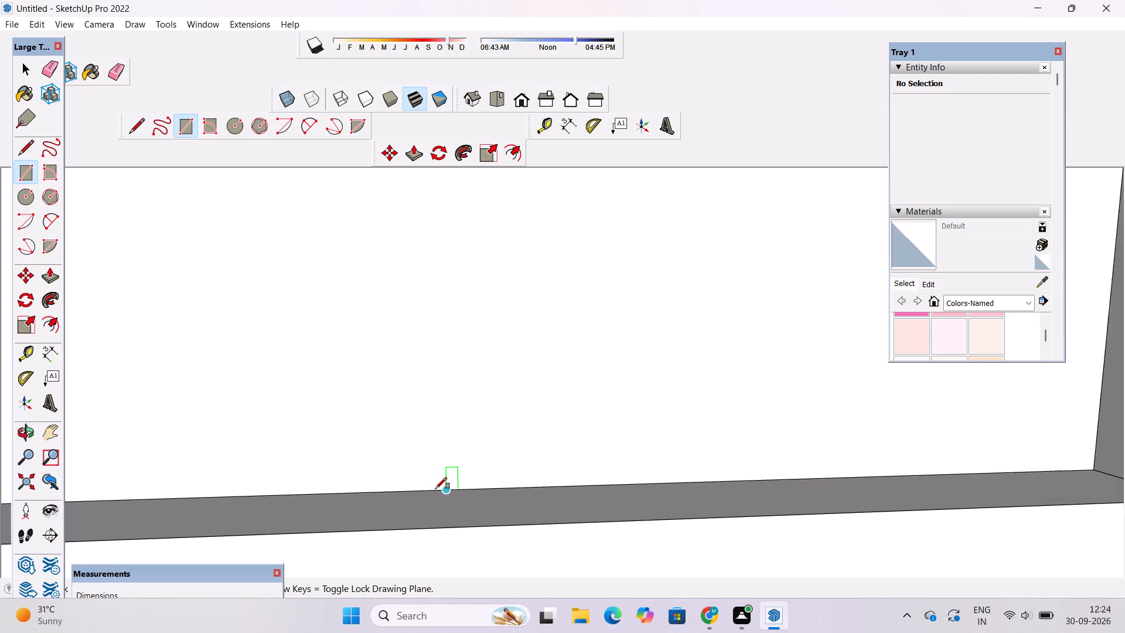
{"action": "scroll", "coordinate": [435, 489], "scroll_direction": "up", "scroll_amount": 2}
{"action": "left_click", "coordinate": [437, 491]}
{"action": "scroll", "coordinate": [437, 491], "scroll_direction": "down", "scroll_amount": 11}
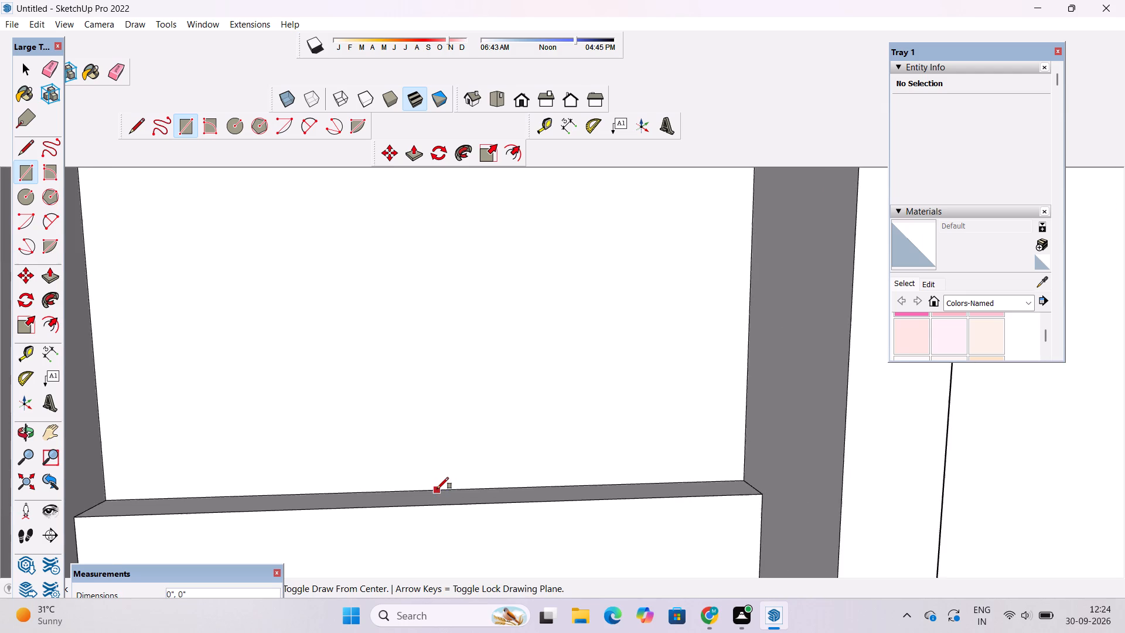
{"action": "scroll", "coordinate": [437, 489], "scroll_direction": "down", "scroll_amount": 14}
{"action": "scroll", "coordinate": [440, 448], "scroll_direction": "up", "scroll_amount": 5}
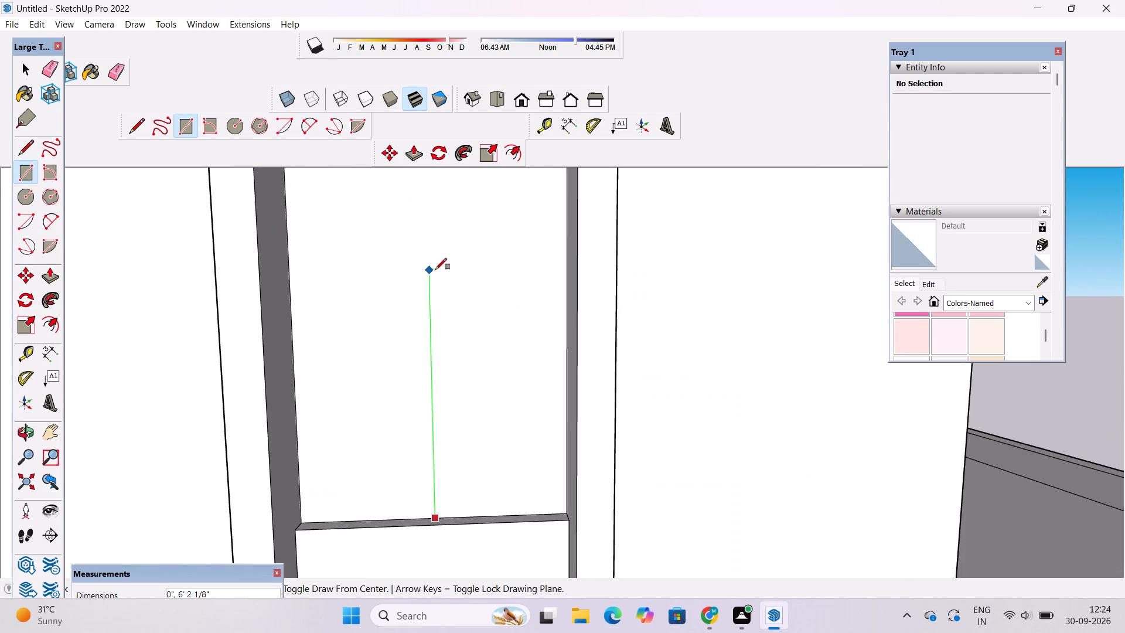
{"action": "scroll", "coordinate": [433, 280], "scroll_direction": "down", "scroll_amount": 4}
{"action": "scroll", "coordinate": [449, 215], "scroll_direction": "down", "scroll_amount": 4}
{"action": "scroll", "coordinate": [435, 190], "scroll_direction": "up", "scroll_amount": 10}
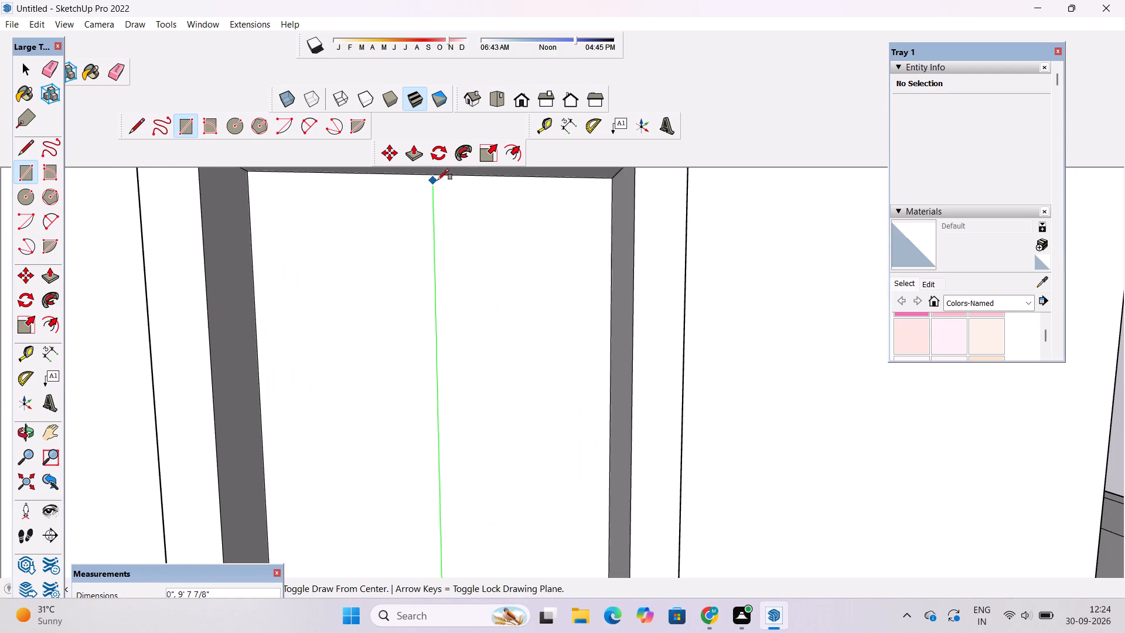
{"action": "left_click", "coordinate": [449, 175]}
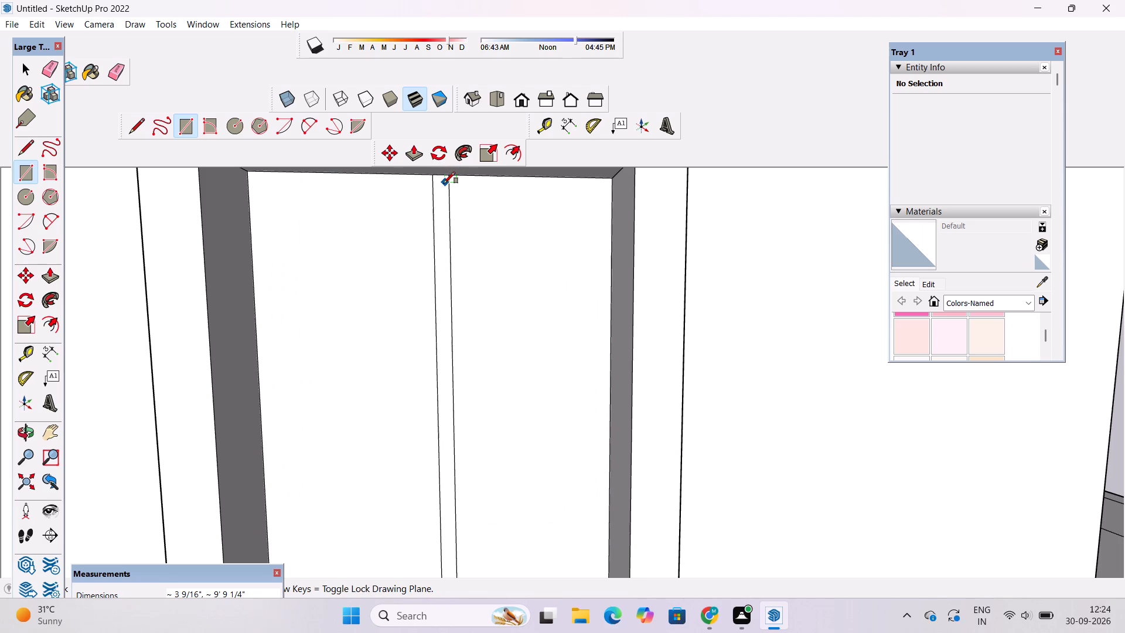
{"action": "scroll", "coordinate": [444, 183], "scroll_direction": "down", "scroll_amount": 19}
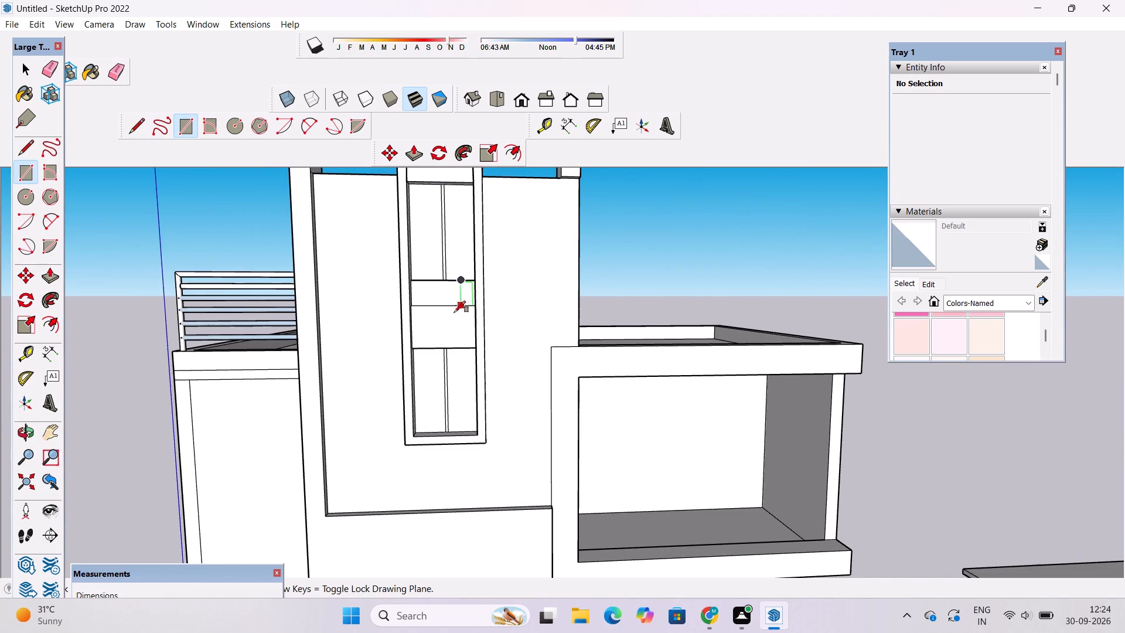
Place a horizontal guide 1.5' below the top edge of the wall face behind the narrow projecting frame.
{"action": "scroll", "coordinate": [455, 329], "scroll_direction": "down", "scroll_amount": 1}
{"action": "key", "text": "space"}
{"action": "key", "text": "o"}
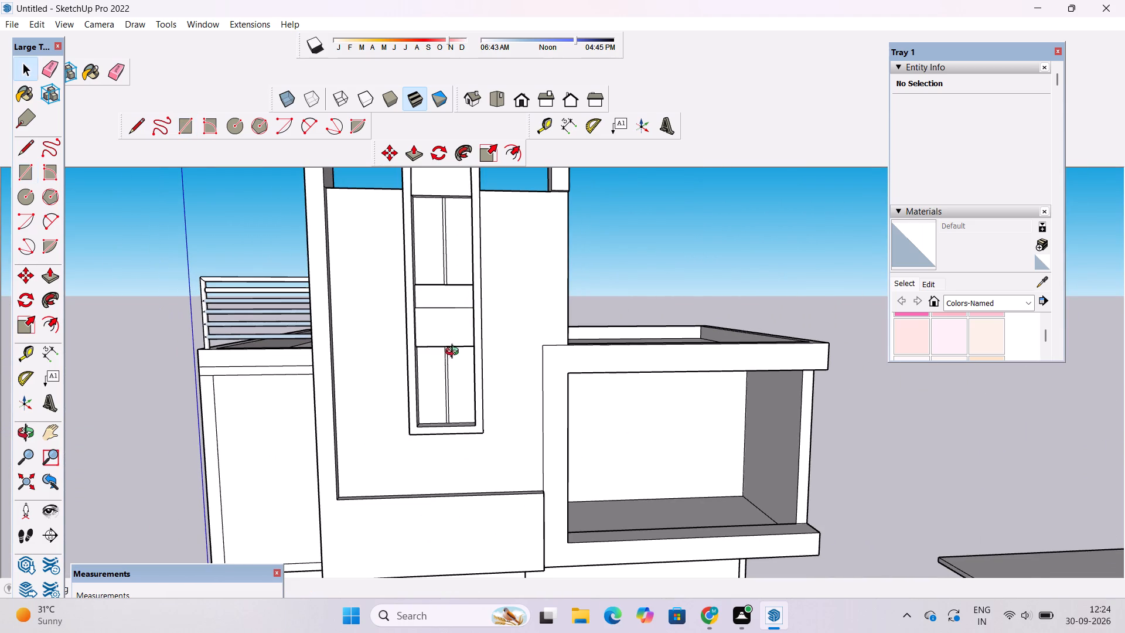
{"action": "scroll", "coordinate": [451, 363], "scroll_direction": "down", "scroll_amount": 4}
{"action": "left_click_drag", "start_coordinate": [459, 347], "coordinate": [476, 428], "text": "shift"}
{"action": "scroll", "coordinate": [503, 332], "scroll_direction": "up", "scroll_amount": 4}
{"action": "left_click", "coordinate": [505, 347]}
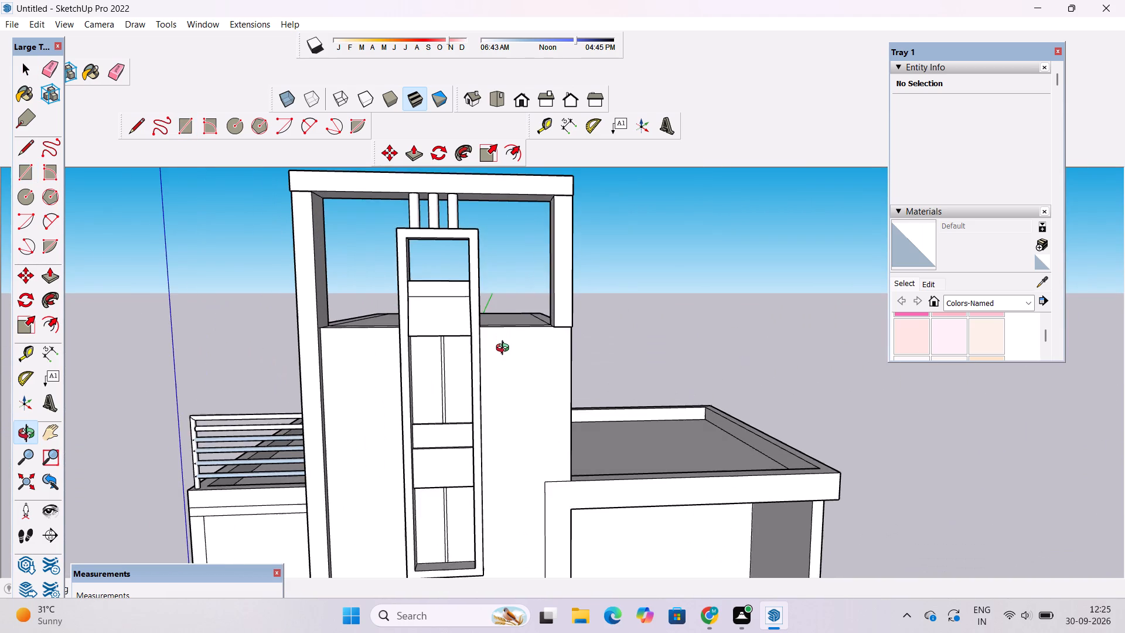
{"action": "scroll", "coordinate": [505, 350], "scroll_direction": "up", "scroll_amount": 2}
{"action": "left_click_drag", "start_coordinate": [503, 350], "coordinate": [495, 340]}
{"action": "scroll", "coordinate": [492, 331], "scroll_direction": "up", "scroll_amount": 5}
{"action": "left_click_drag", "start_coordinate": [489, 343], "coordinate": [485, 326]}
{"action": "left_click_drag", "start_coordinate": [479, 337], "coordinate": [475, 337]}
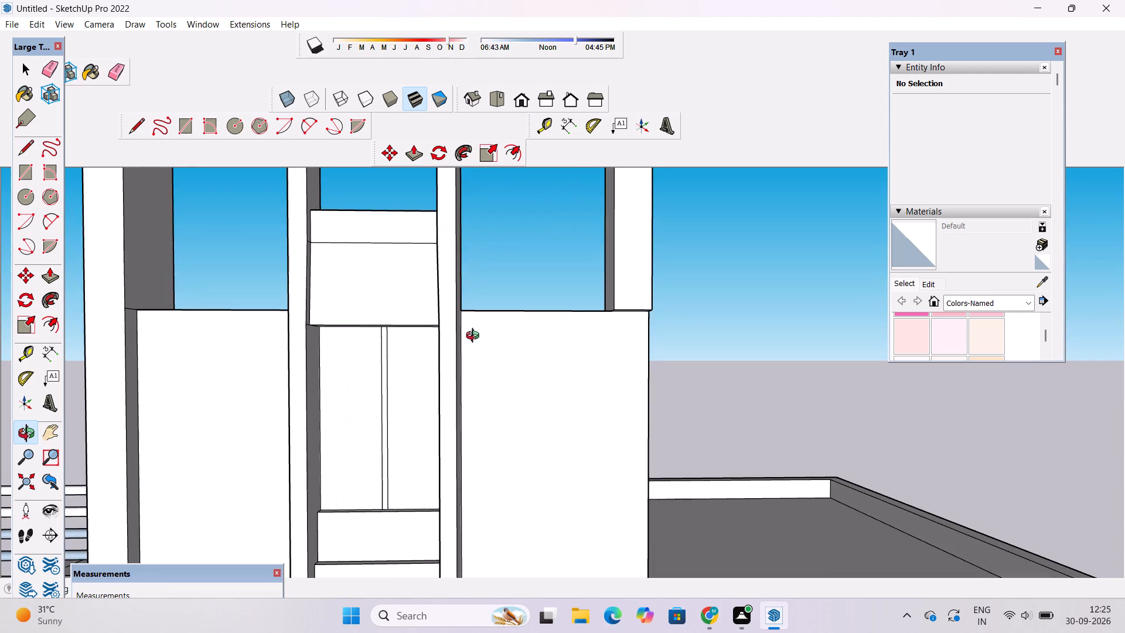
{"action": "left_click_drag", "start_coordinate": [475, 337], "coordinate": [441, 341]}
{"action": "key", "text": "t"}
{"action": "left_click", "coordinate": [506, 314]}
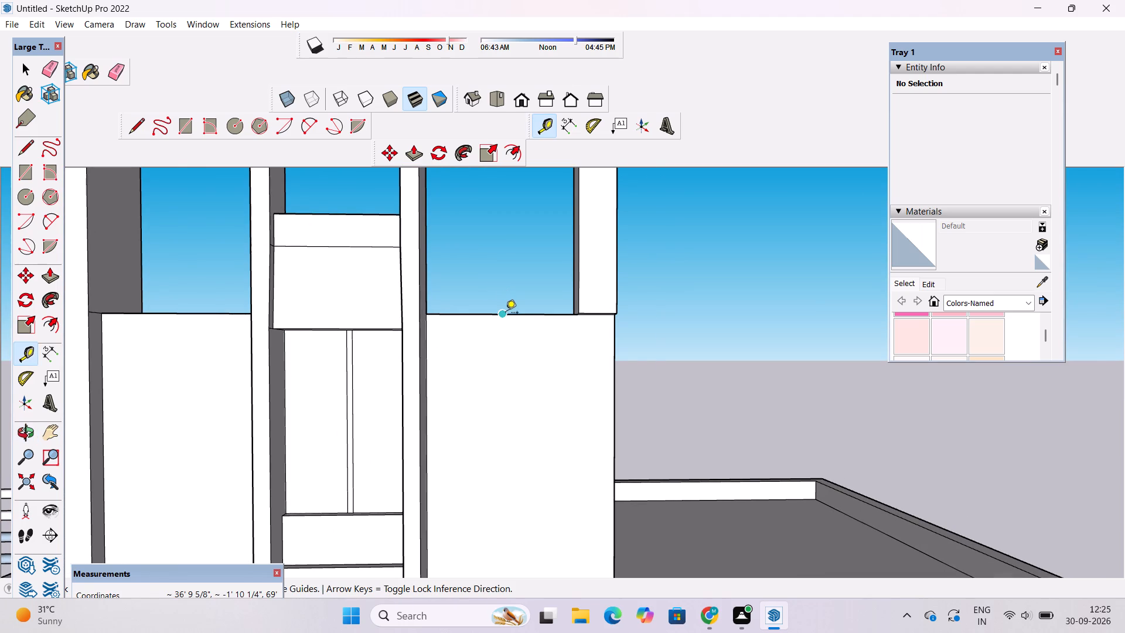
{"action": "type", "text": "1.5'"}
{"action": "key", "text": "Return"}
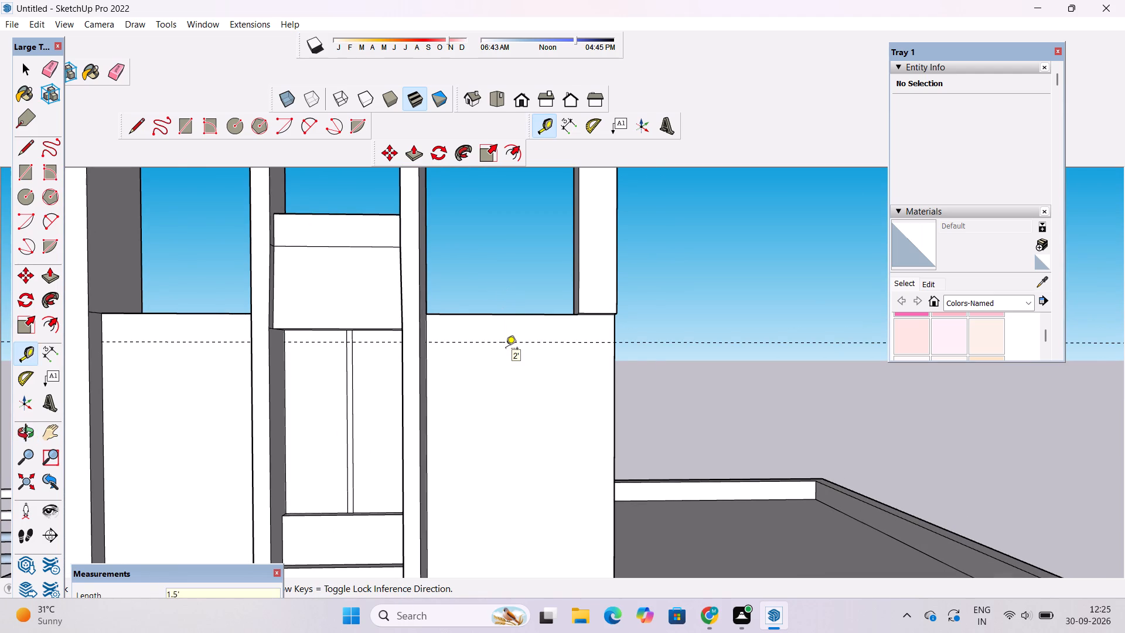
Draw a line about 10' 1 1/4" along the guide from the projecting frame's side to the wall's outer corner.
{"action": "key", "text": "l"}
{"action": "scroll", "coordinate": [575, 335], "scroll_direction": "down", "scroll_amount": 1}
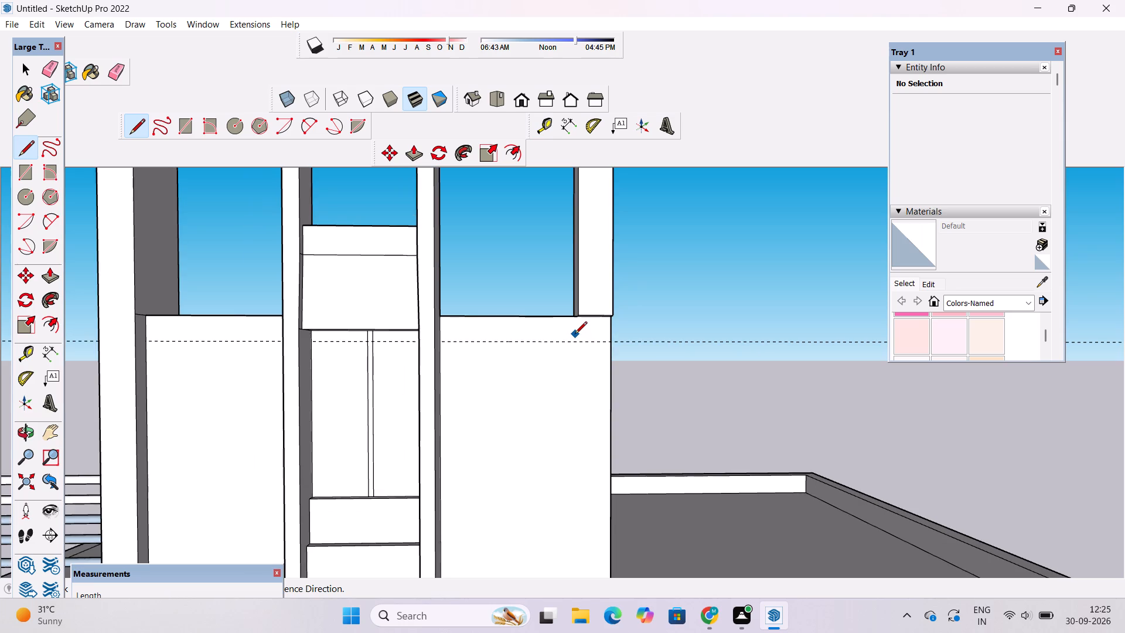
{"action": "scroll", "coordinate": [575, 335], "scroll_direction": "up", "scroll_amount": 3}
{"action": "left_click", "coordinate": [389, 344]}
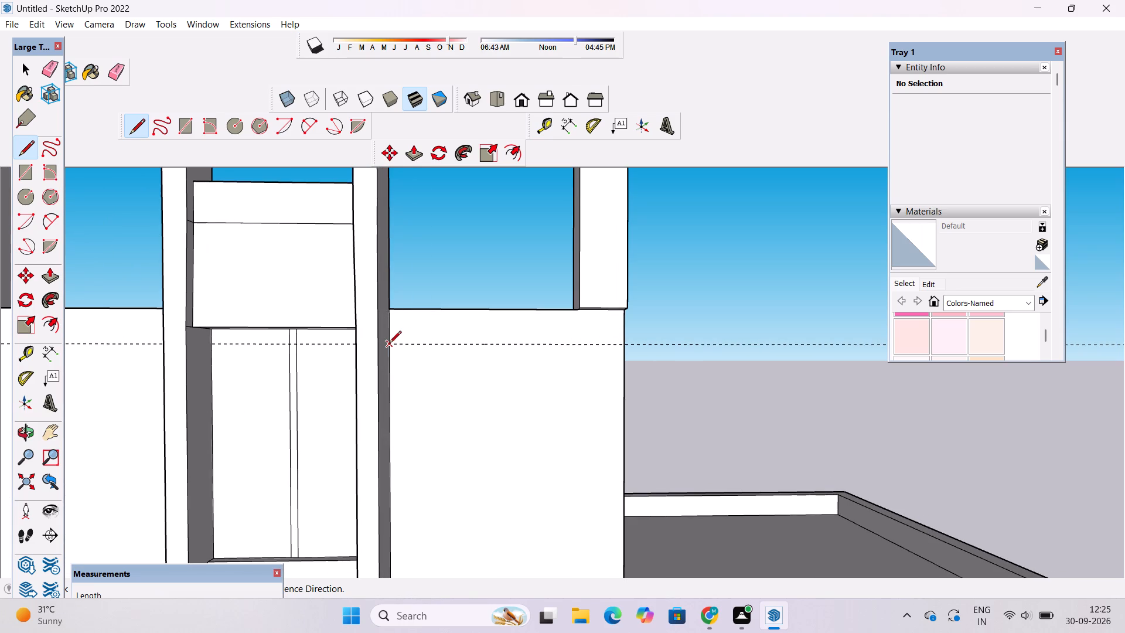
{"action": "left_click", "coordinate": [624, 346]}
{"action": "scroll", "coordinate": [624, 346], "scroll_direction": "down", "scroll_amount": 1}
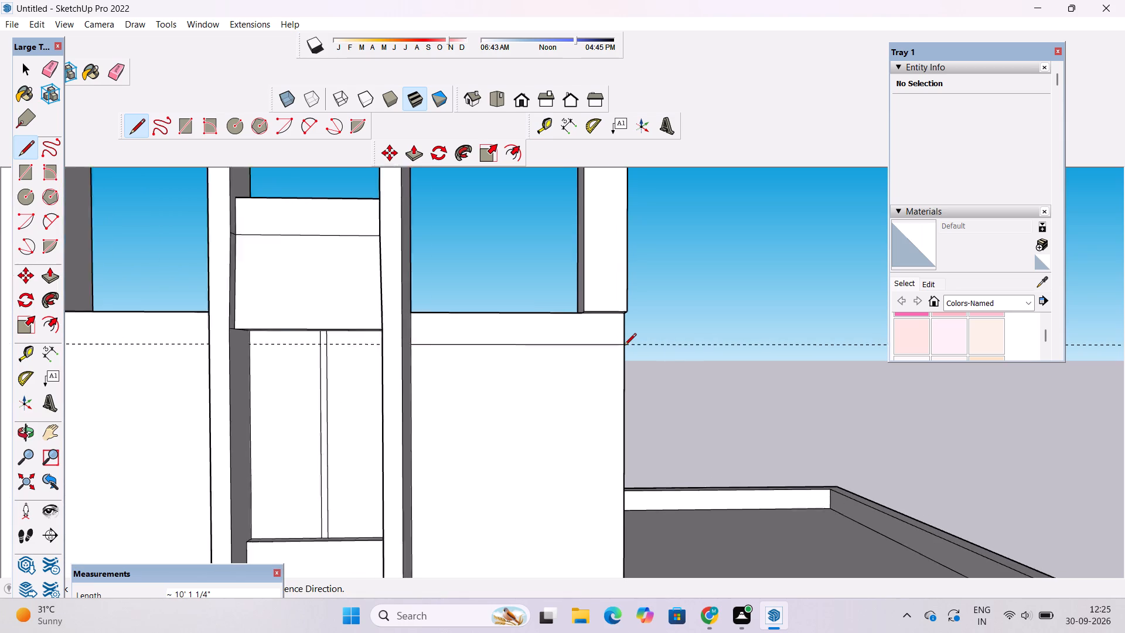
Draw a 13' line outward along the red axis from the end of that horizontal line at the wall's corner.
{"action": "scroll", "coordinate": [624, 346], "scroll_direction": "down", "scroll_amount": 6}
{"action": "scroll", "coordinate": [624, 346], "scroll_direction": "up", "scroll_amount": 2}
{"action": "left_click", "coordinate": [623, 347]}
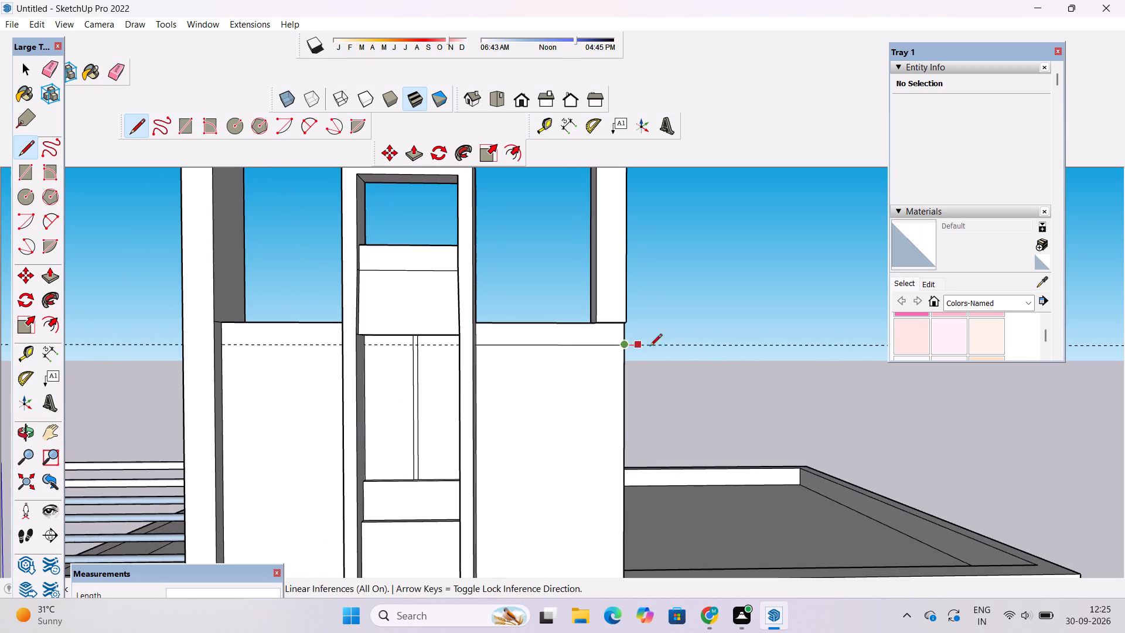
{"action": "scroll", "coordinate": [682, 347], "scroll_direction": "down", "scroll_amount": 4}
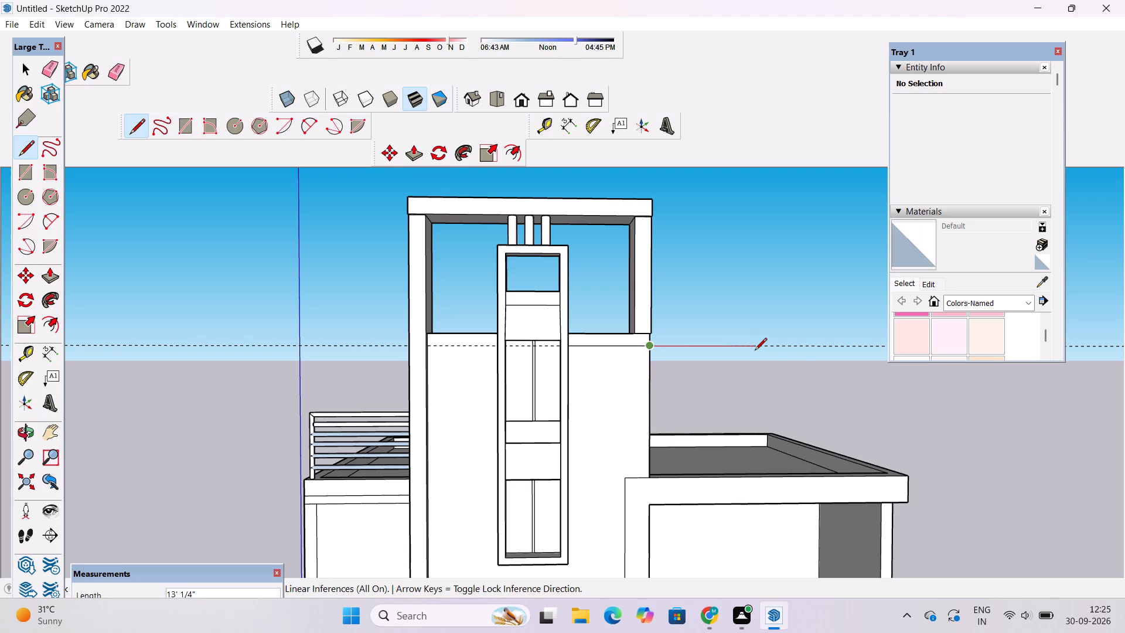
{"action": "type", "text": "13'"}
{"action": "key", "text": "Return"}
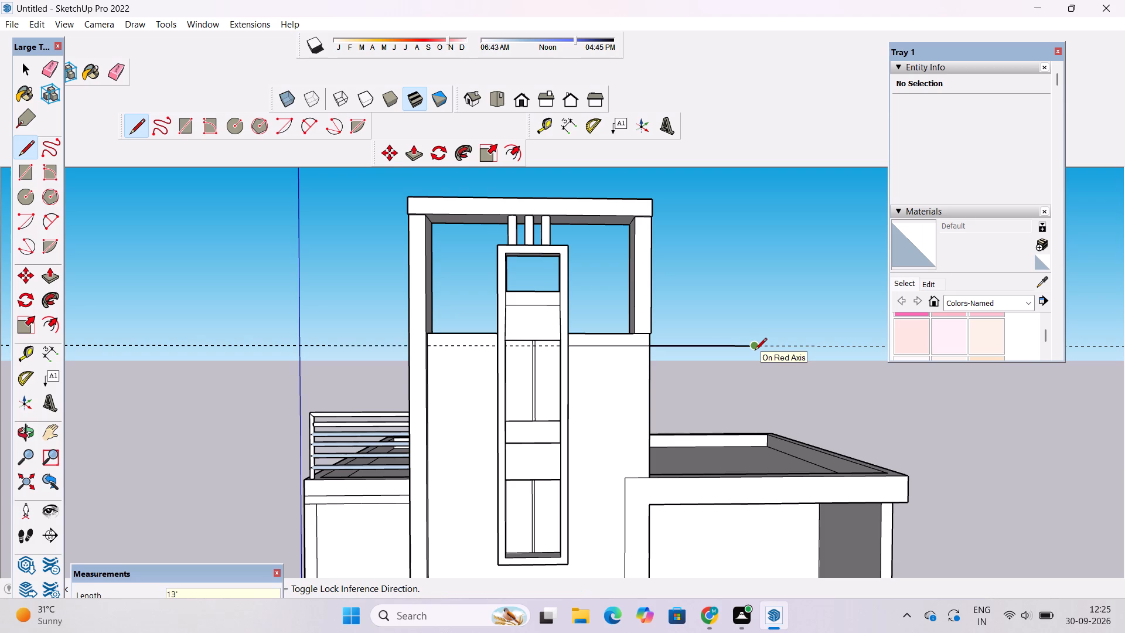
{"action": "key", "text": "o"}
{"action": "key", "text": "l"}
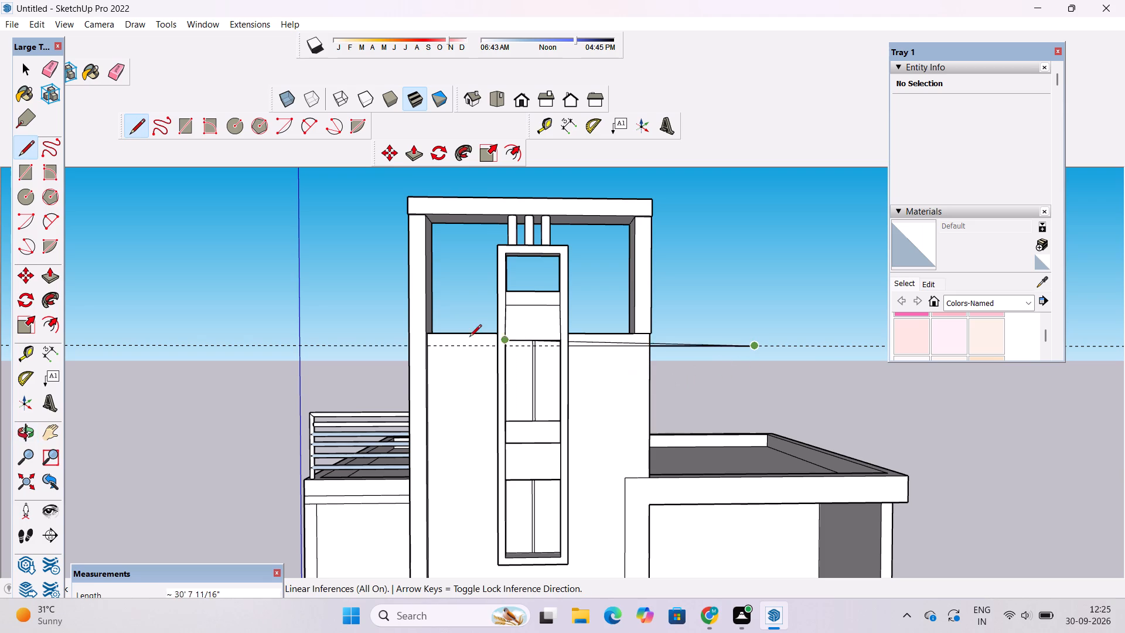
{"action": "key", "text": "space"}
Draw a line along the guide on the wall face across the frame's other side, from the column to the frame.
{"action": "key", "text": "l"}
{"action": "scroll", "coordinate": [489, 351], "scroll_direction": "up", "scroll_amount": 6}
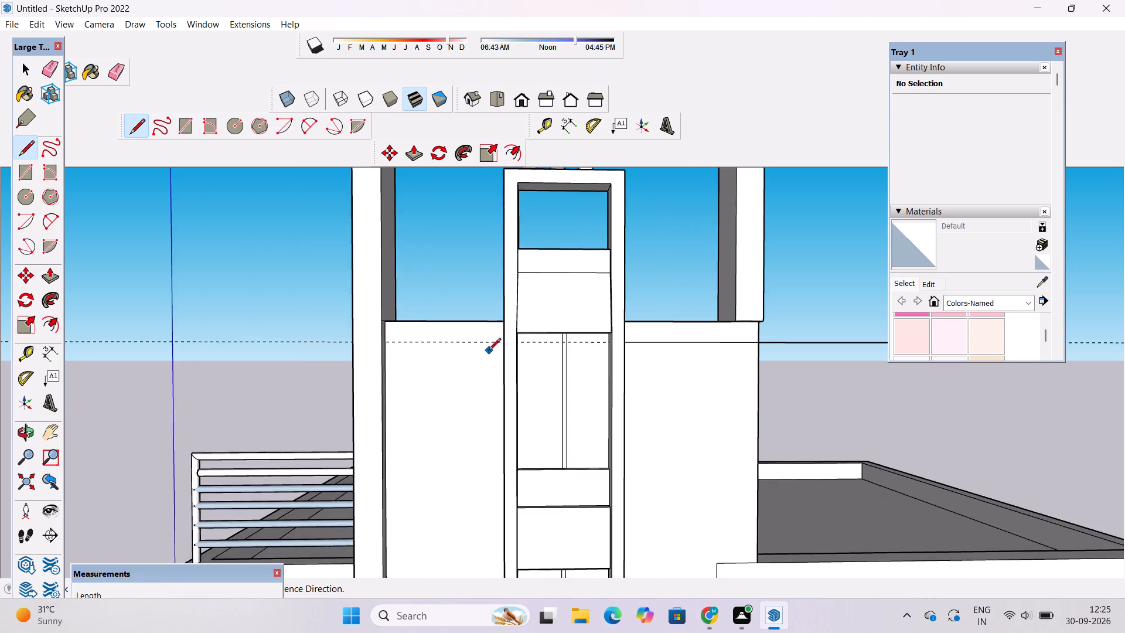
{"action": "scroll", "coordinate": [489, 351], "scroll_direction": "up", "scroll_amount": 3}
{"action": "scroll", "coordinate": [396, 341], "scroll_direction": "up", "scroll_amount": 6}
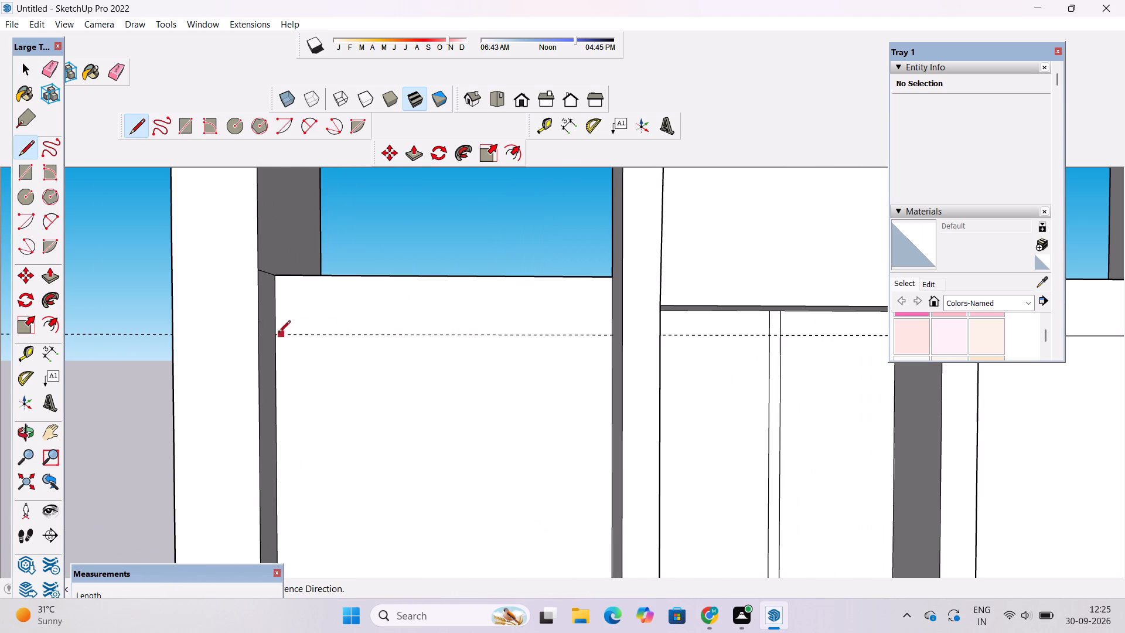
{"action": "scroll", "coordinate": [279, 336], "scroll_direction": "up", "scroll_amount": 3}
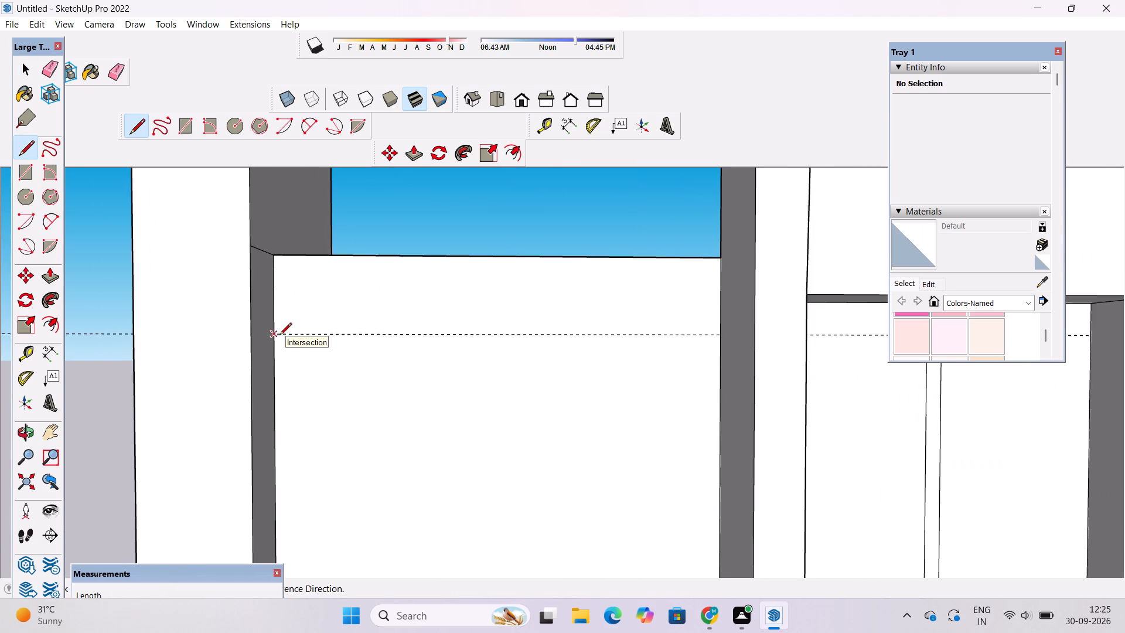
{"action": "left_click", "coordinate": [275, 335]}
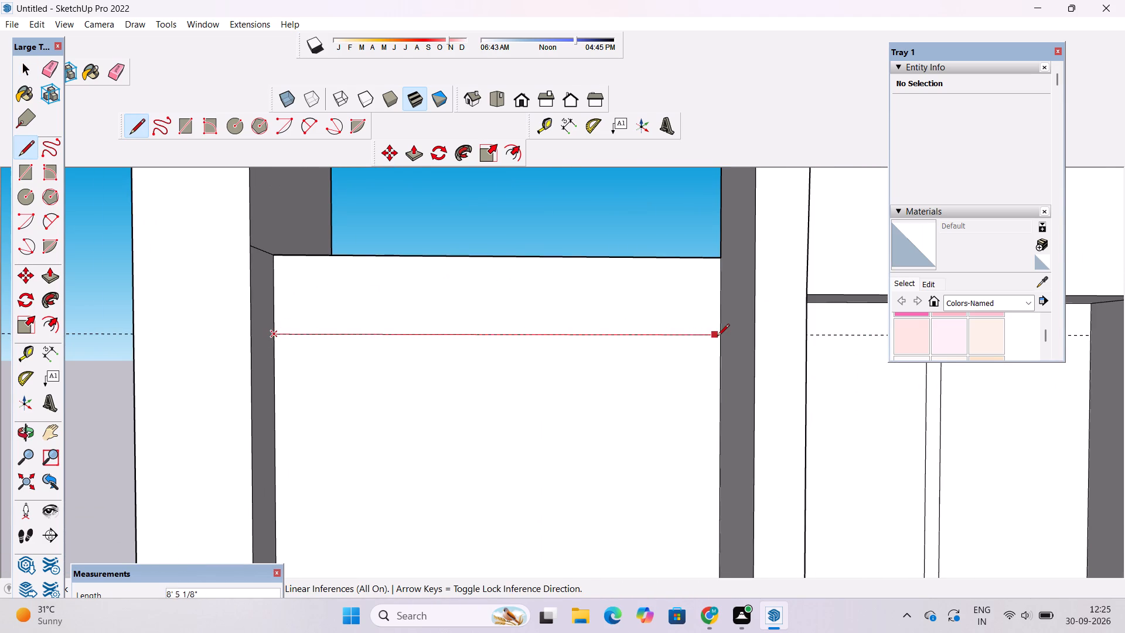
{"action": "left_click", "coordinate": [720, 337]}
Erase the horizontal guide that runs across the wall face.
{"action": "scroll", "coordinate": [606, 332], "scroll_direction": "down", "scroll_amount": 10}
{"action": "key", "text": "e"}
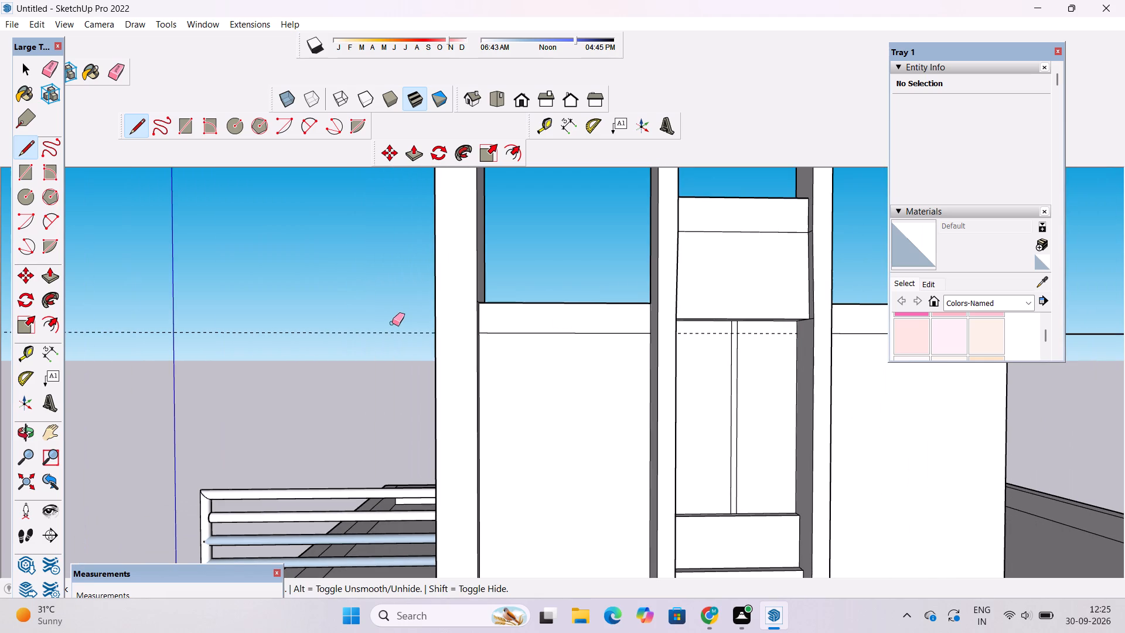
{"action": "left_click_drag", "start_coordinate": [390, 322], "coordinate": [386, 336]}
Place a vertical guide on the wall face 1.5' from the projecting frame's side, toward the outer corner with the extended line.
{"action": "scroll", "coordinate": [386, 336], "scroll_direction": "down", "scroll_amount": 8}
{"action": "key", "text": "o"}
{"action": "scroll", "coordinate": [612, 343], "scroll_direction": "up", "scroll_amount": 4}
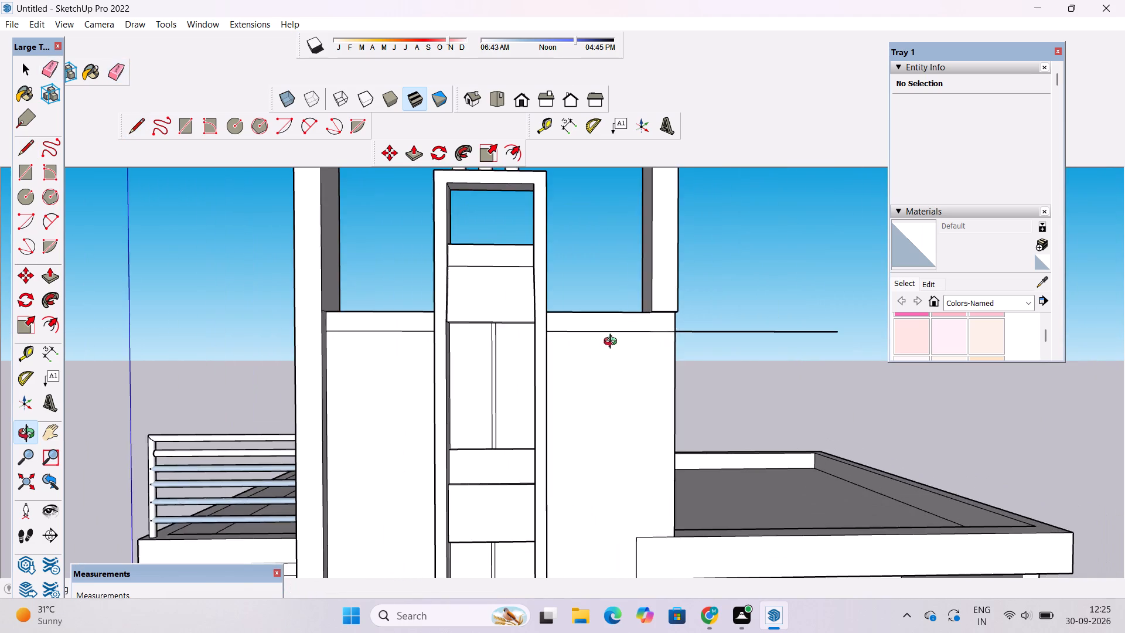
{"action": "left_click_drag", "start_coordinate": [705, 343], "coordinate": [618, 358]}
{"action": "scroll", "coordinate": [609, 358], "scroll_direction": "down", "scroll_amount": 5}
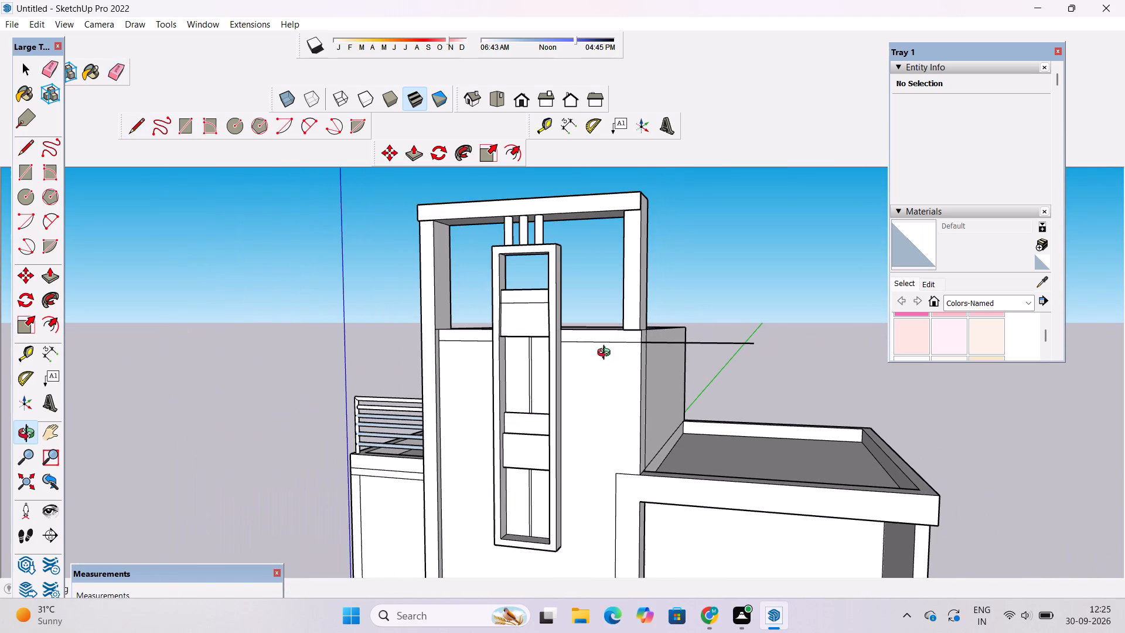
{"action": "left_click_drag", "start_coordinate": [604, 355], "coordinate": [636, 366]}
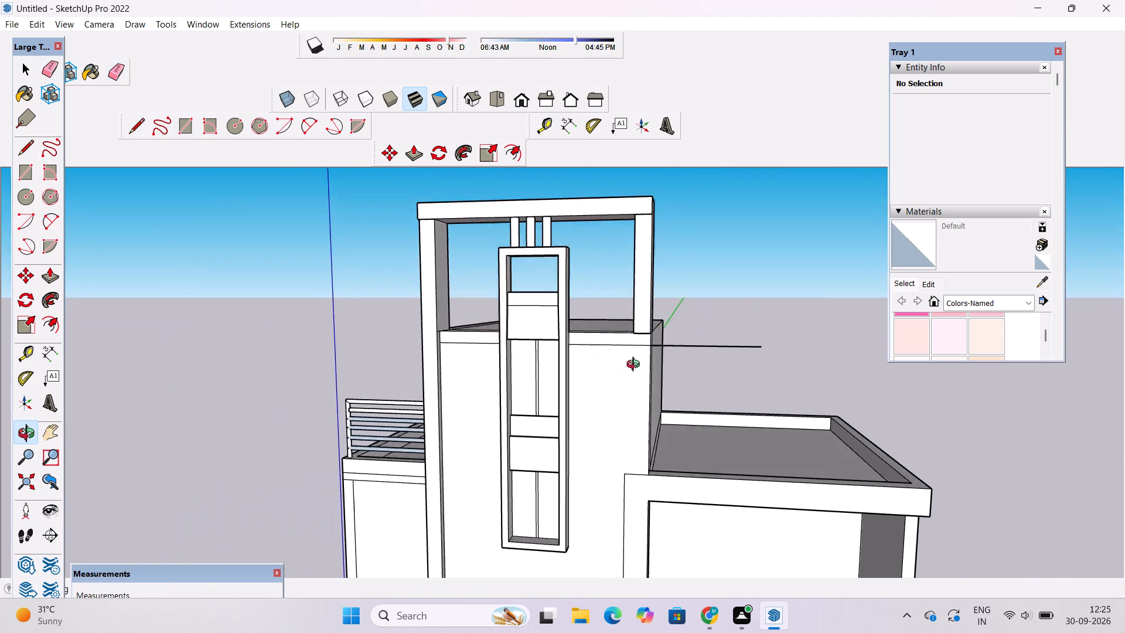
{"action": "left_click_drag", "start_coordinate": [636, 366], "coordinate": [662, 411]}
{"action": "scroll", "coordinate": [544, 351], "scroll_direction": "up", "scroll_amount": 4}
{"action": "left_click_drag", "start_coordinate": [605, 352], "coordinate": [465, 365], "text": "shift"}
{"action": "scroll", "coordinate": [465, 364], "scroll_direction": "up", "scroll_amount": 4}
{"action": "left_click_drag", "start_coordinate": [466, 374], "coordinate": [524, 375]}
{"action": "scroll", "coordinate": [525, 376], "scroll_direction": "up", "scroll_amount": 4}
{"action": "left_click_drag", "start_coordinate": [522, 381], "coordinate": [435, 381]}
{"action": "left_click_drag", "start_coordinate": [425, 386], "coordinate": [398, 386], "text": "shift"}
{"action": "key", "text": "t"}
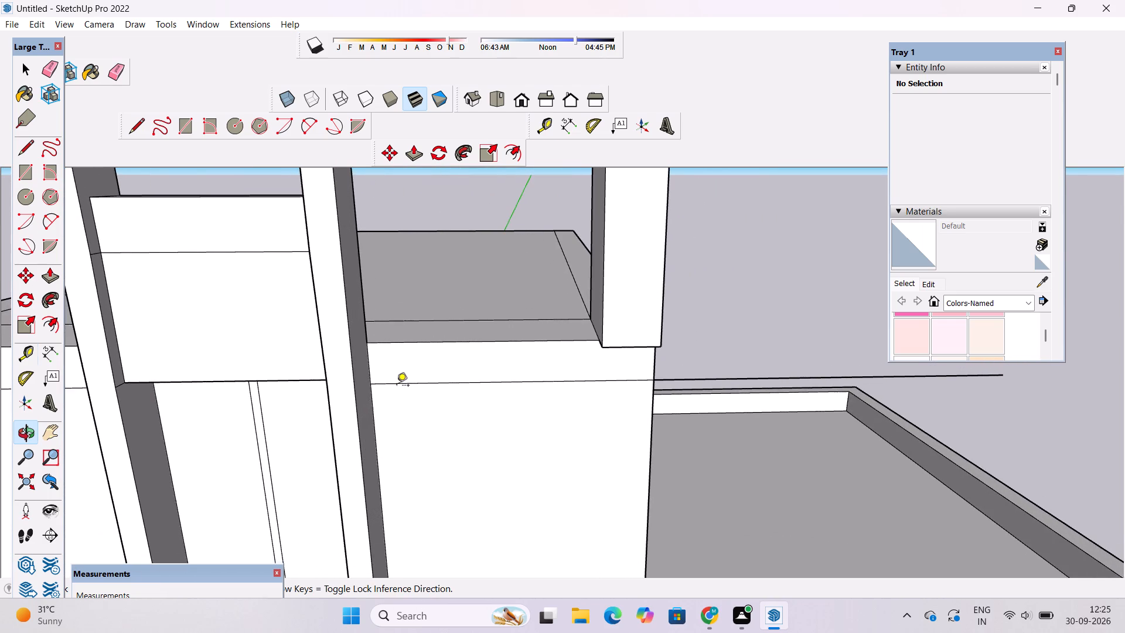
{"action": "scroll", "coordinate": [390, 382], "scroll_direction": "up", "scroll_amount": 4}
{"action": "left_click", "coordinate": [359, 355]}
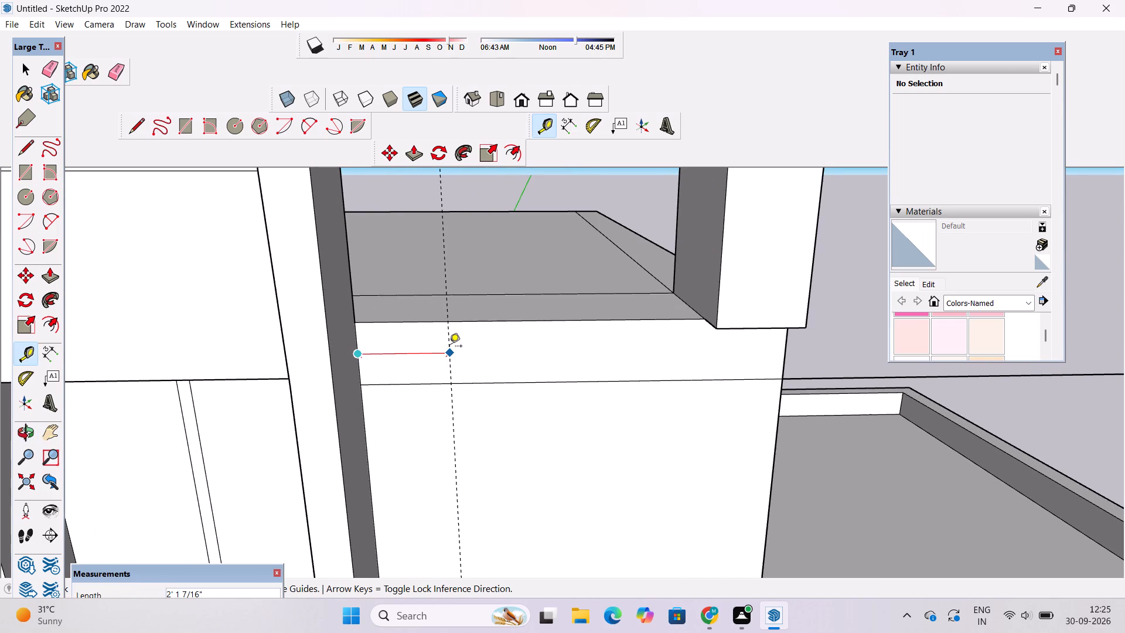
{"action": "type", "text": "1.5'"}
{"action": "key", "text": "Return"}
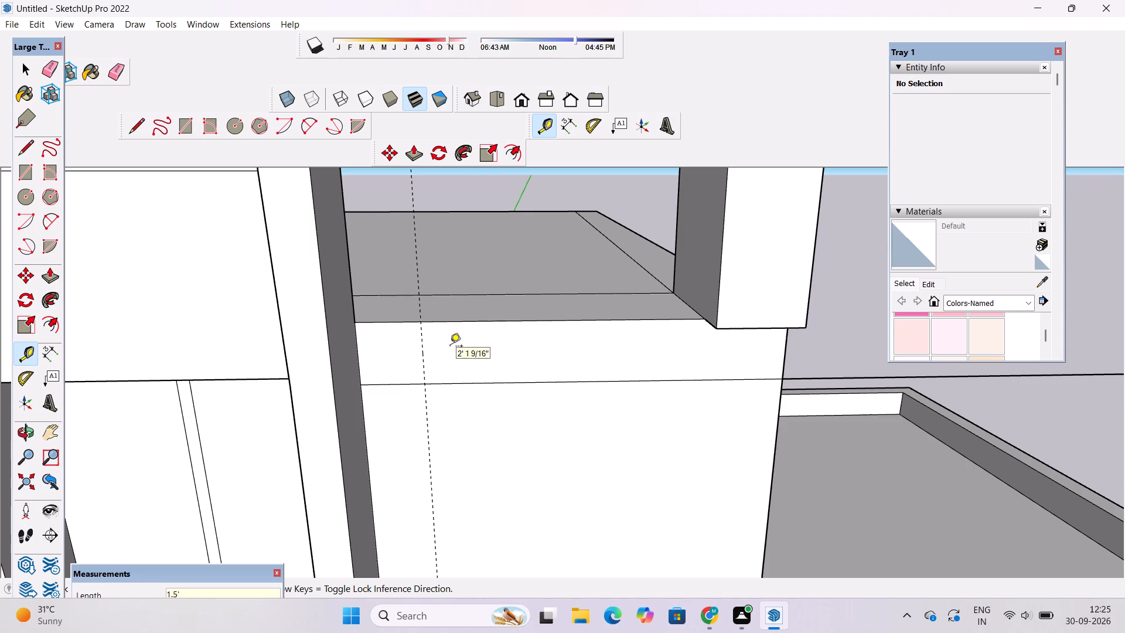
Place a second vertical guide about 6' 7 1/4" from the first, at the upper column's inner edge.
{"action": "scroll", "coordinate": [439, 357], "scroll_direction": "down", "scroll_amount": 8}
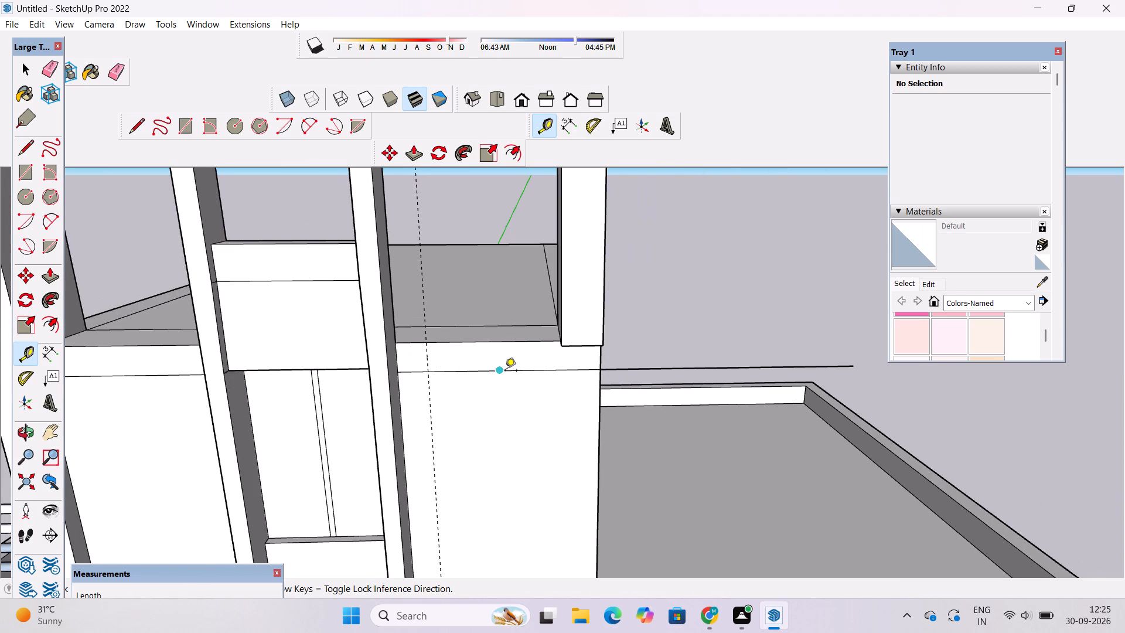
{"action": "scroll", "coordinate": [505, 372], "scroll_direction": "up", "scroll_amount": 6}
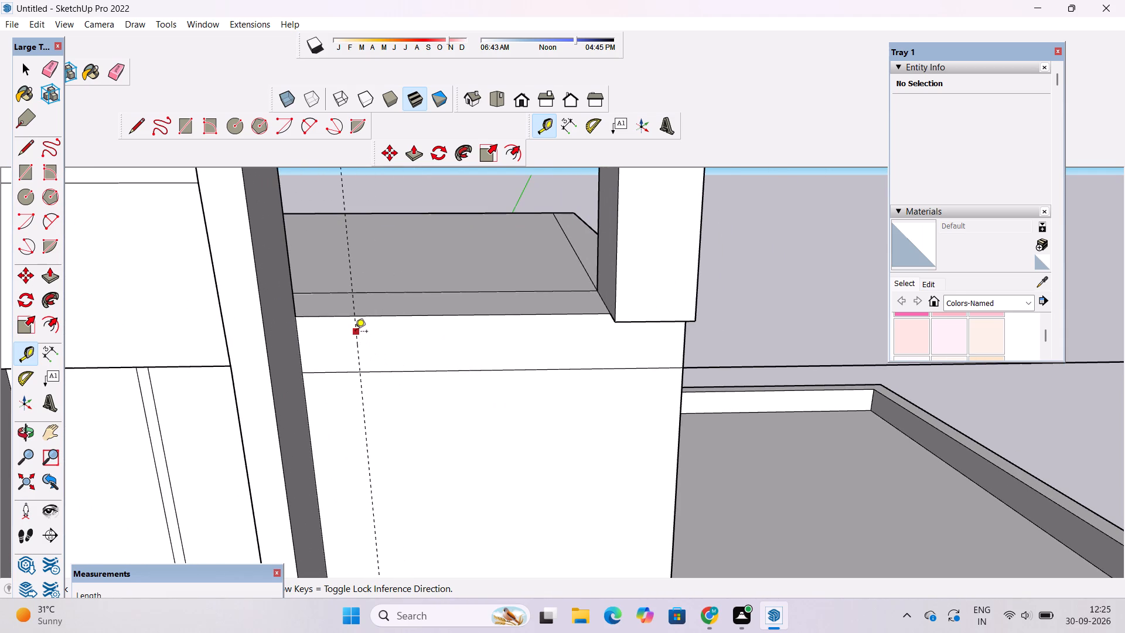
{"action": "left_click", "coordinate": [355, 332]}
{"action": "scroll", "coordinate": [602, 319], "scroll_direction": "up", "scroll_amount": 8}
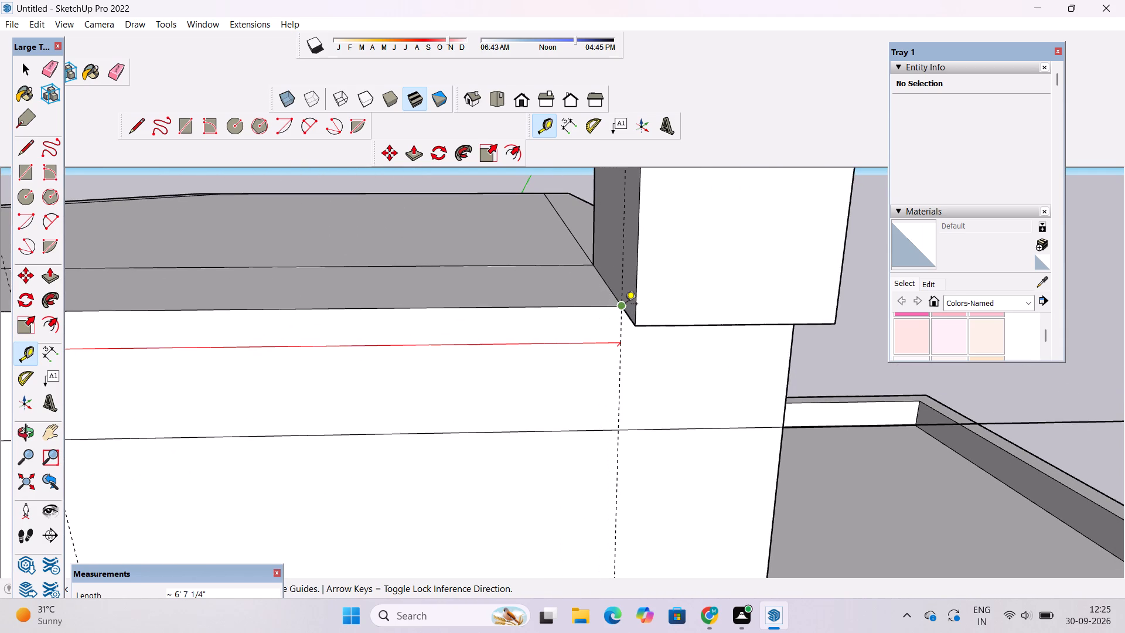
{"action": "left_click", "coordinate": [625, 305]}
{"action": "left_click", "coordinate": [621, 349]}
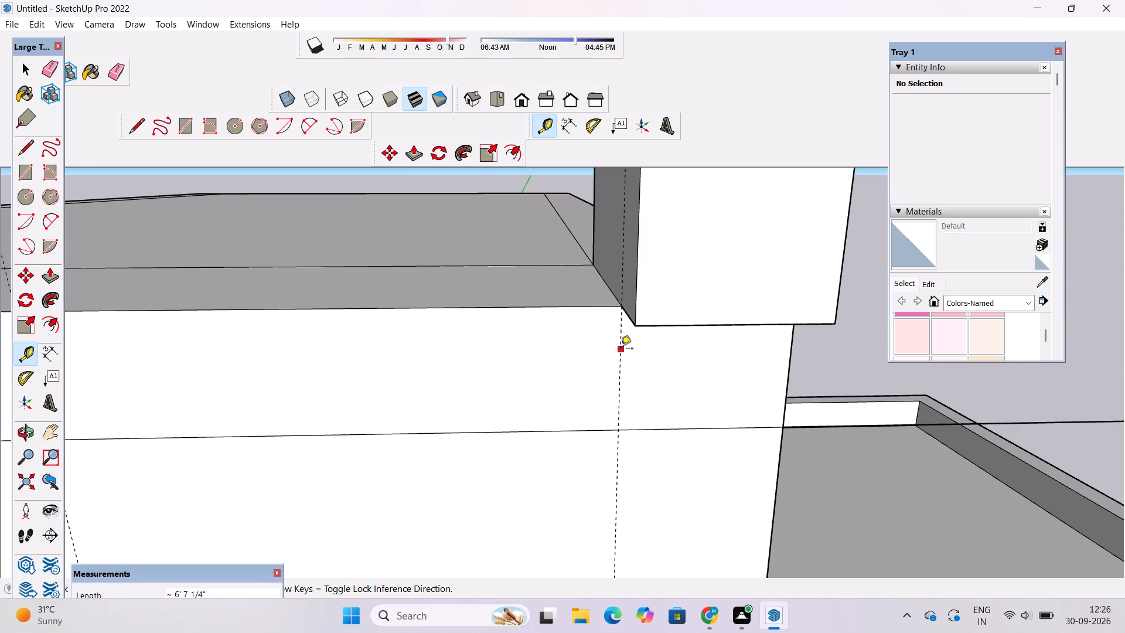
Place a third vertical guide offset from the second guide to the wall's outer corner below the upper column.
{"action": "scroll", "coordinate": [621, 349], "scroll_direction": "down", "scroll_amount": 9}
{"action": "key", "text": "o"}
{"action": "left_click_drag", "start_coordinate": [741, 349], "coordinate": [667, 280]}
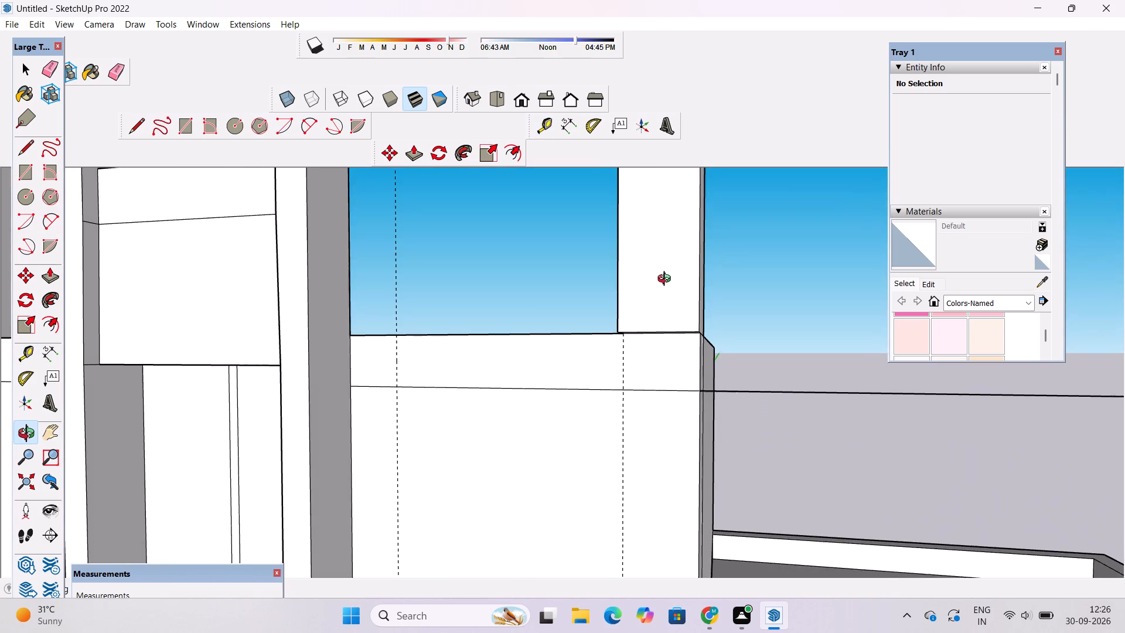
{"action": "left_click_drag", "start_coordinate": [698, 341], "coordinate": [667, 306]}
{"action": "left_click_drag", "start_coordinate": [670, 324], "coordinate": [572, 325], "text": "shift"}
{"action": "scroll", "coordinate": [554, 353], "scroll_direction": "up", "scroll_amount": 4}
{"action": "left_click_drag", "start_coordinate": [554, 357], "coordinate": [538, 329], "text": "shift"}
{"action": "left_click", "coordinate": [538, 328]}
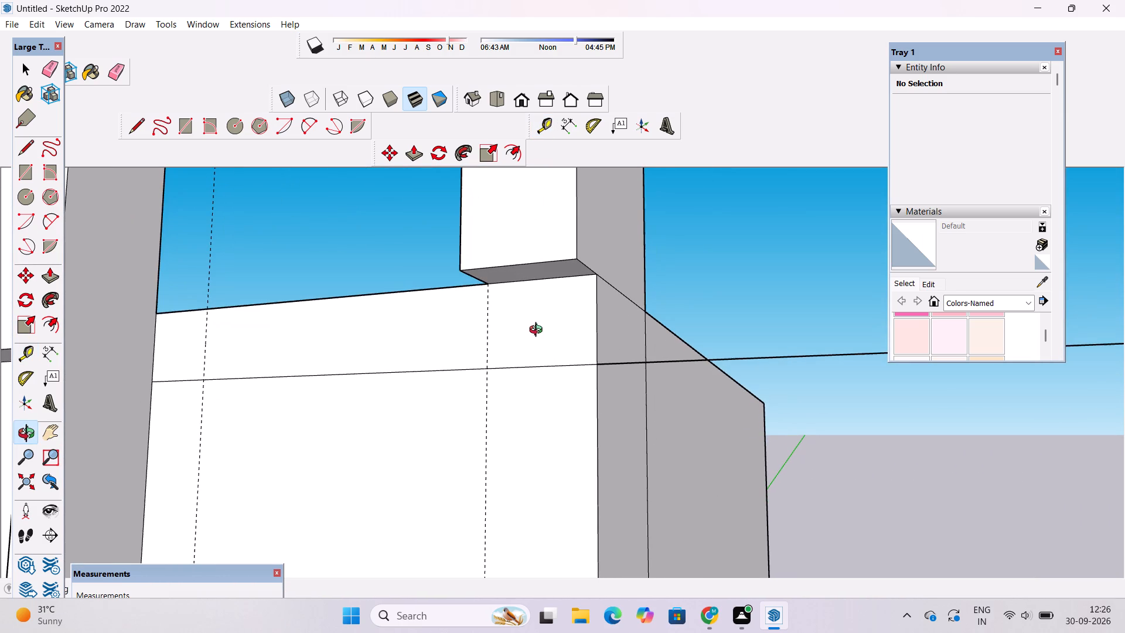
{"action": "key", "text": "l"}
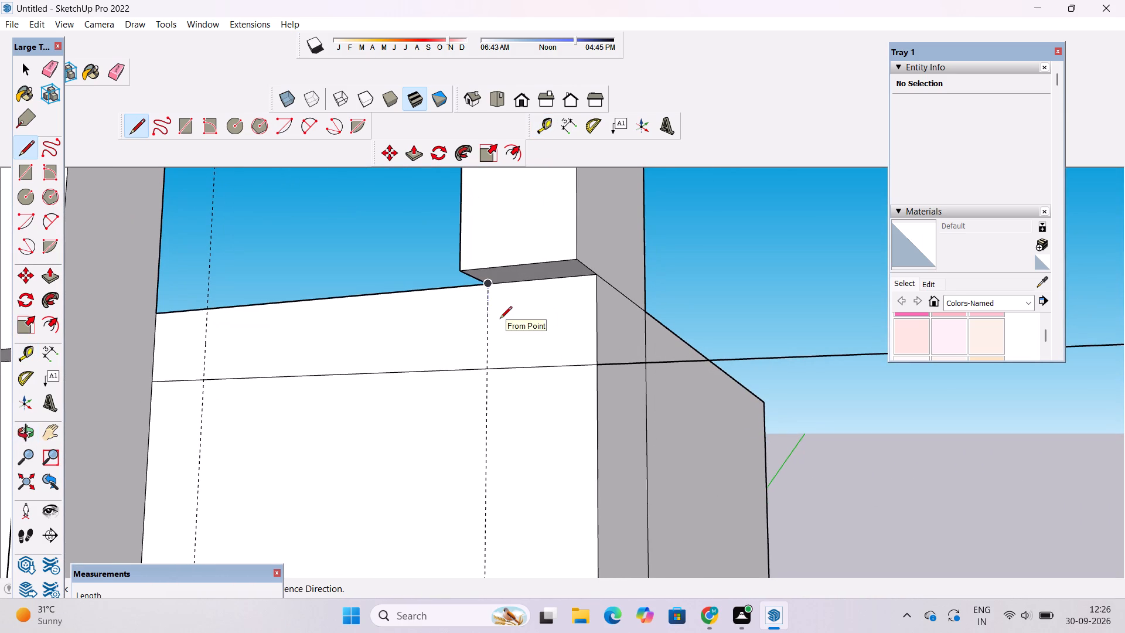
{"action": "key", "text": "t"}
{"action": "left_click", "coordinate": [486, 308]}
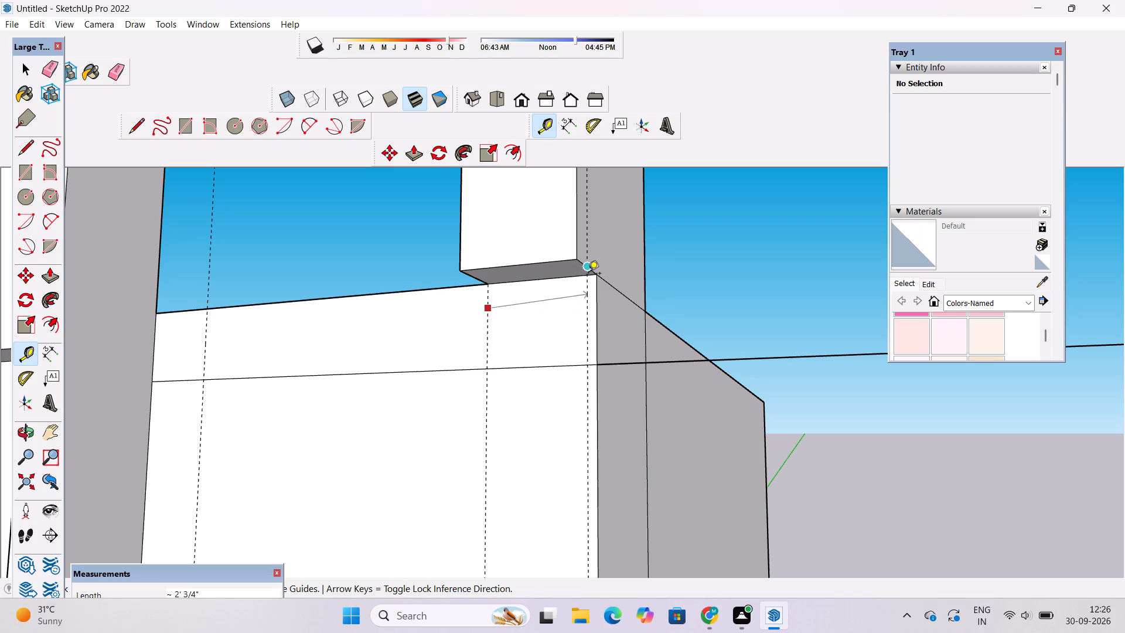
{"action": "left_click", "coordinate": [597, 277]}
Examine the tower's vertical guides and the horizontal line extending past its corner from several angles.
{"action": "scroll", "coordinate": [597, 277], "scroll_direction": "down", "scroll_amount": 11}
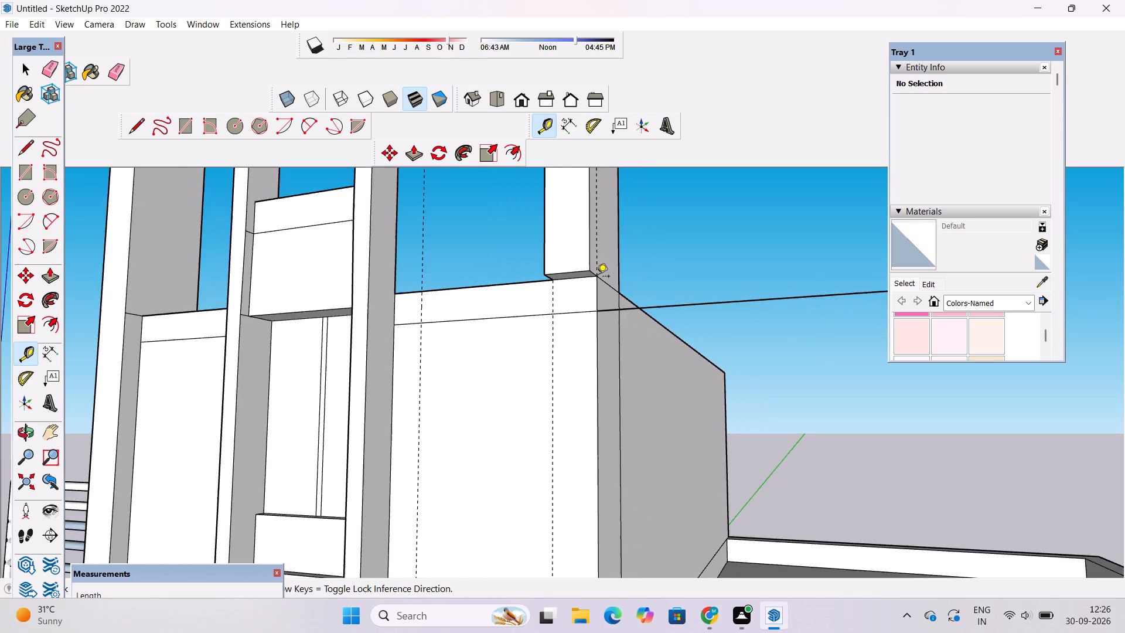
{"action": "scroll", "coordinate": [597, 277], "scroll_direction": "down", "scroll_amount": 8}
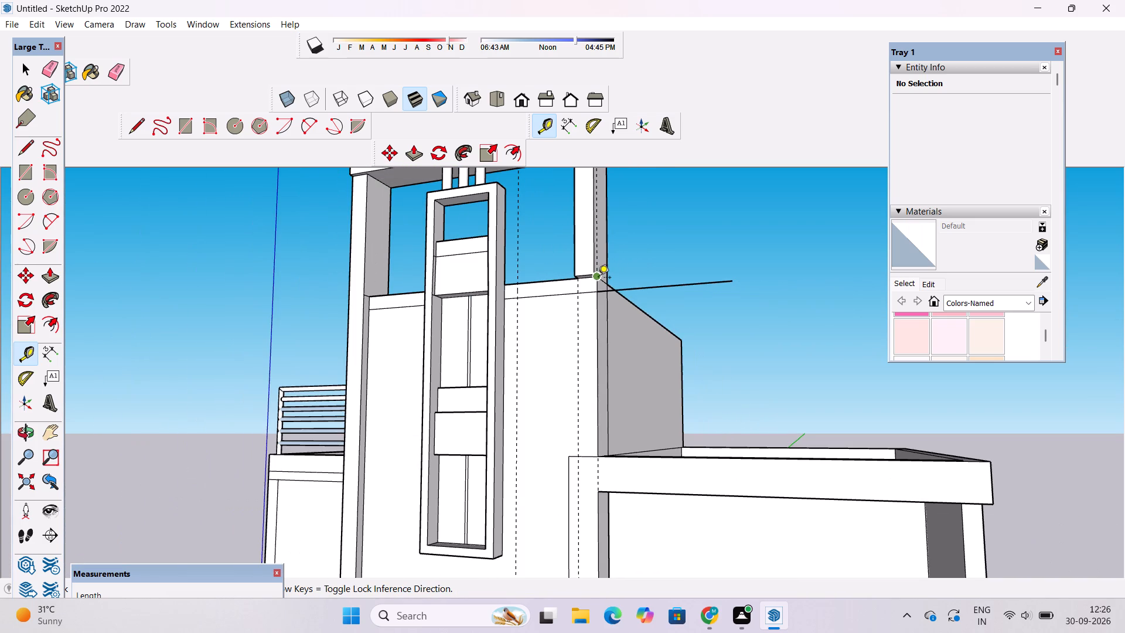
{"action": "key", "text": "o"}
{"action": "scroll", "coordinate": [598, 278], "scroll_direction": "down", "scroll_amount": 4}
{"action": "left_click_drag", "start_coordinate": [599, 291], "coordinate": [670, 396]}
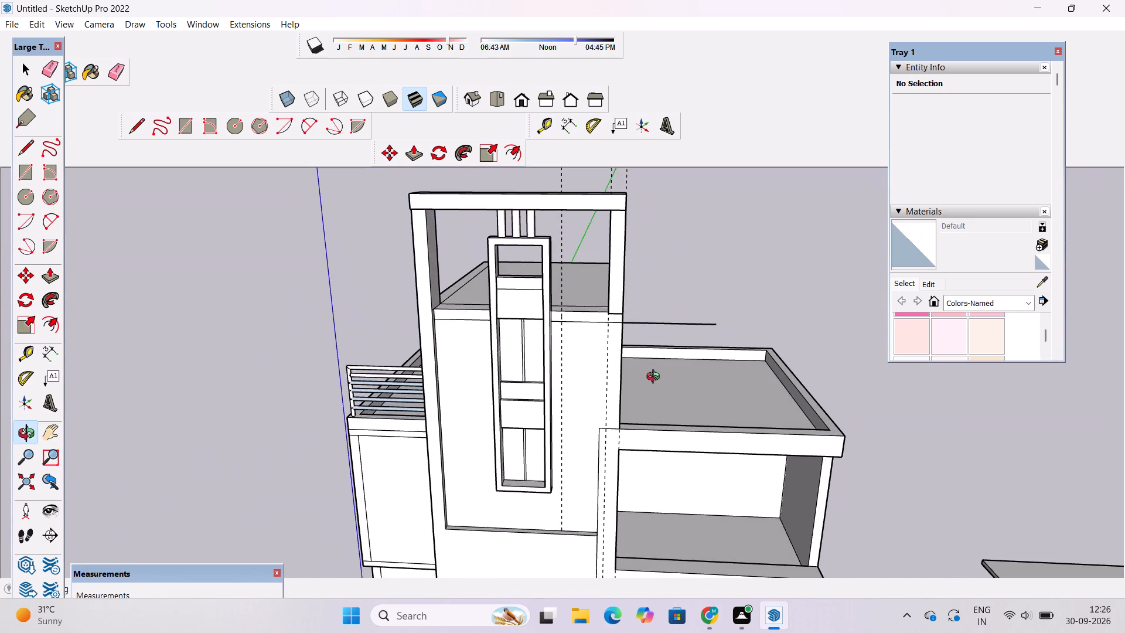
{"action": "scroll", "coordinate": [618, 347], "scroll_direction": "up", "scroll_amount": 3}
{"action": "left_click_drag", "start_coordinate": [617, 346], "coordinate": [524, 346]}
{"action": "left_click_drag", "start_coordinate": [517, 352], "coordinate": [570, 336]}
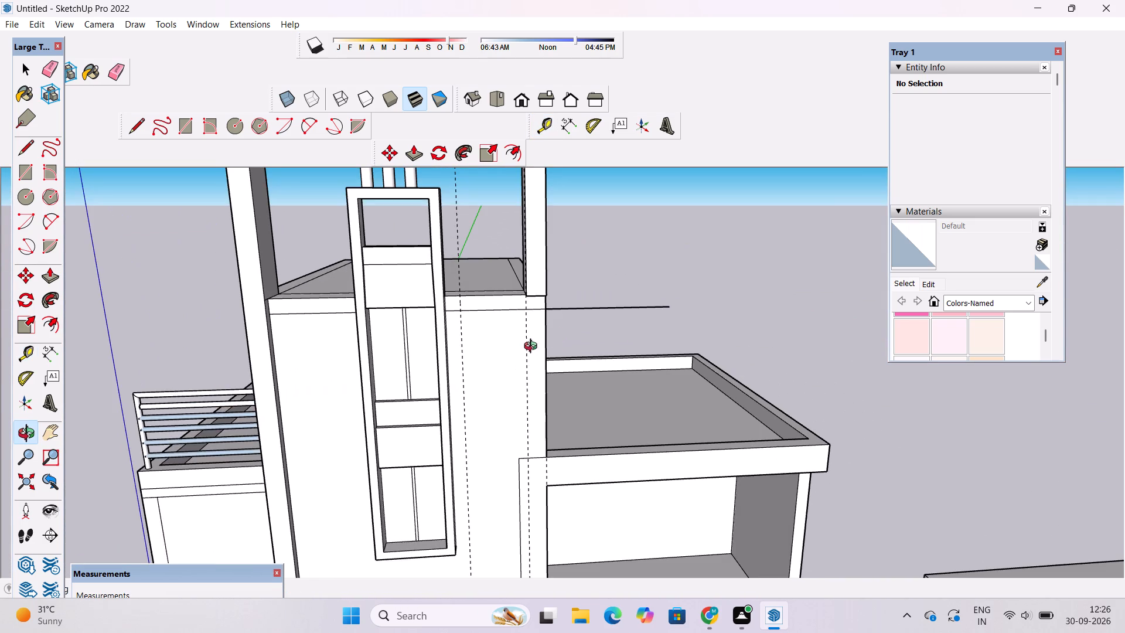
Draw a 1' 6" high rectangle on the tower's top band, between the first vertical guide and the projecting frame's side.
{"action": "left_click_drag", "start_coordinate": [533, 348], "coordinate": [516, 395], "text": "shift"}
{"action": "scroll", "coordinate": [452, 357], "scroll_direction": "up", "scroll_amount": 5}
{"action": "left_click_drag", "start_coordinate": [452, 357], "coordinate": [446, 361], "text": "shift"}
{"action": "left_click", "coordinate": [446, 362], "text": "shift"}
{"action": "key", "text": "r"}
{"action": "scroll", "coordinate": [431, 352], "scroll_direction": "up", "scroll_amount": 3}
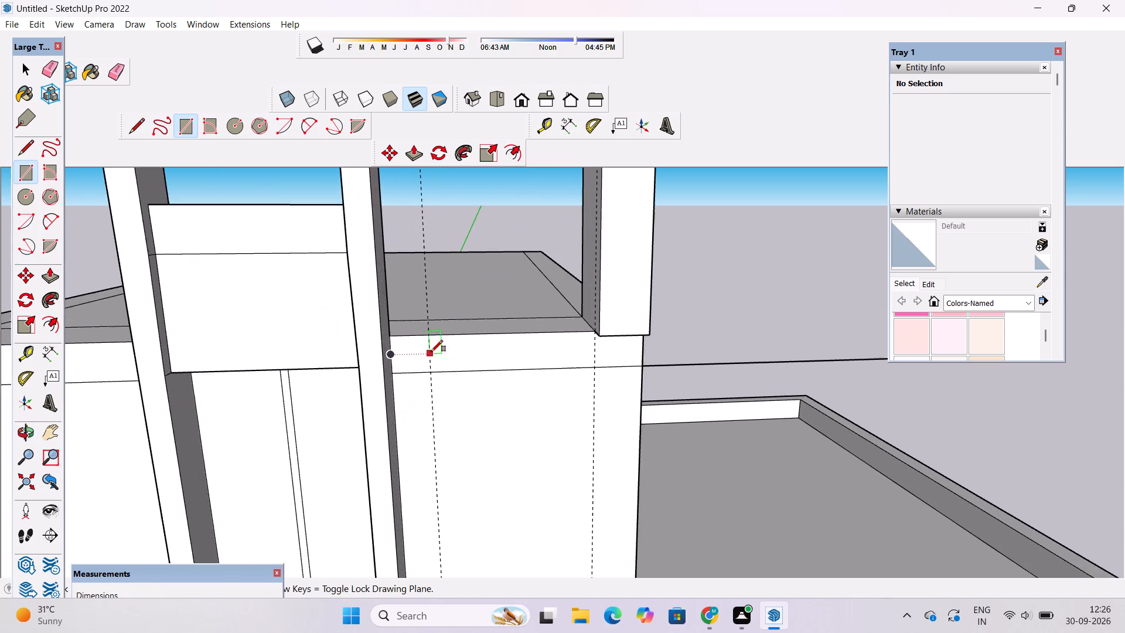
{"action": "scroll", "coordinate": [431, 352], "scroll_direction": "up", "scroll_amount": 5}
{"action": "left_click", "coordinate": [431, 338]}
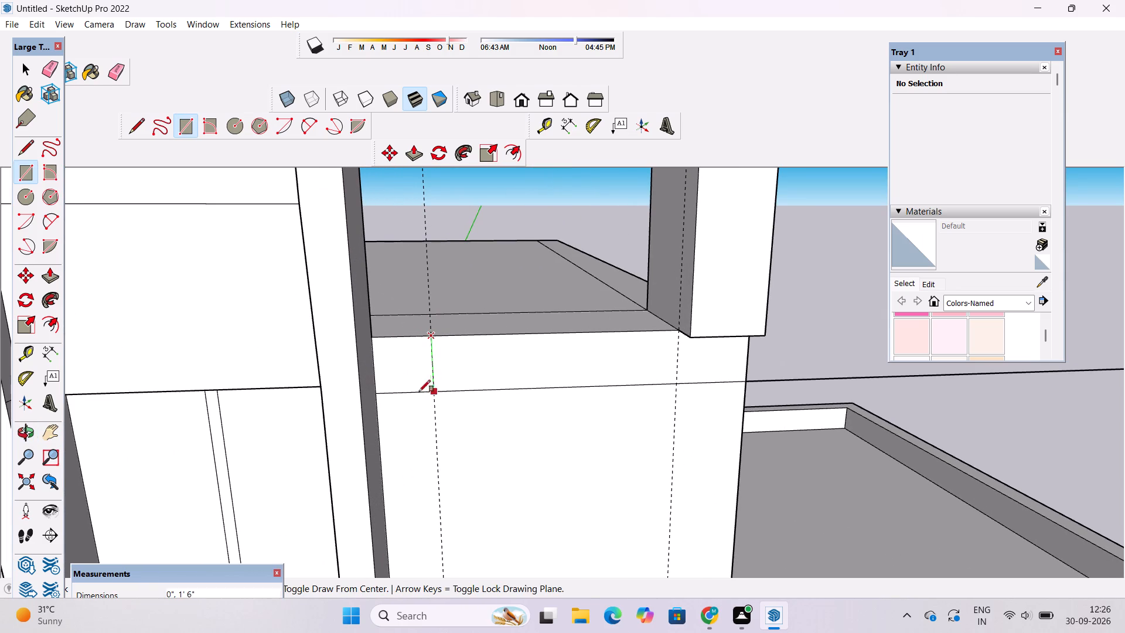
{"action": "left_click", "coordinate": [373, 394]}
{"action": "scroll", "coordinate": [373, 394], "scroll_direction": "down", "scroll_amount": 4}
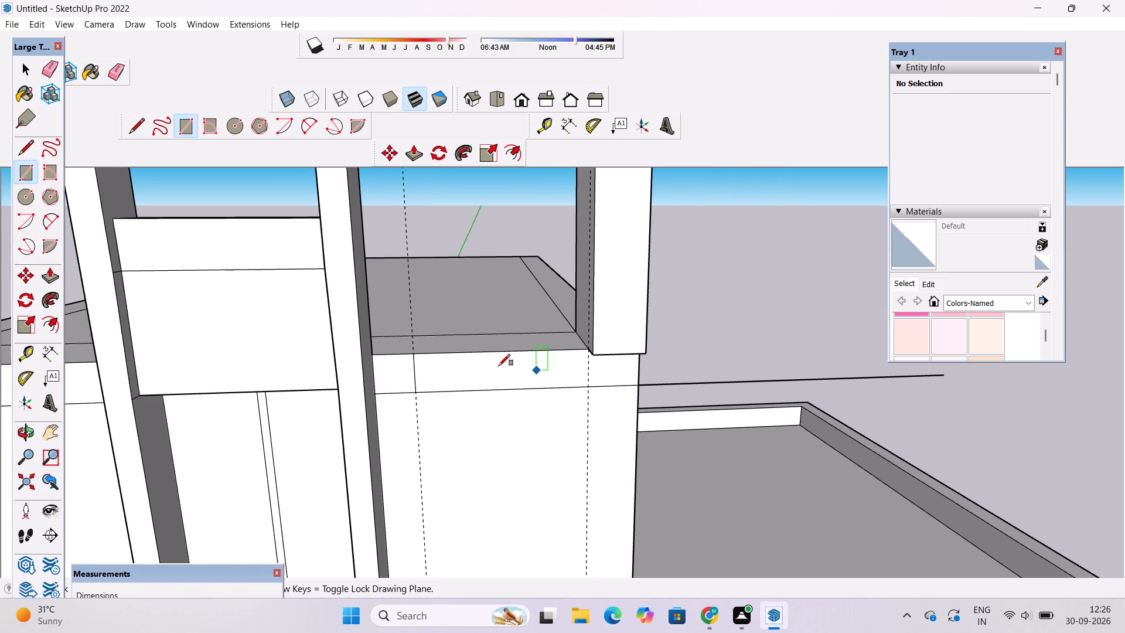
Draw a 2' by 1' 6" rectangle on the top band, from the second vertical guide to the wall's outer corner.
{"action": "scroll", "coordinate": [458, 358], "scroll_direction": "down", "scroll_amount": 6}
{"action": "scroll", "coordinate": [535, 373], "scroll_direction": "up", "scroll_amount": 19}
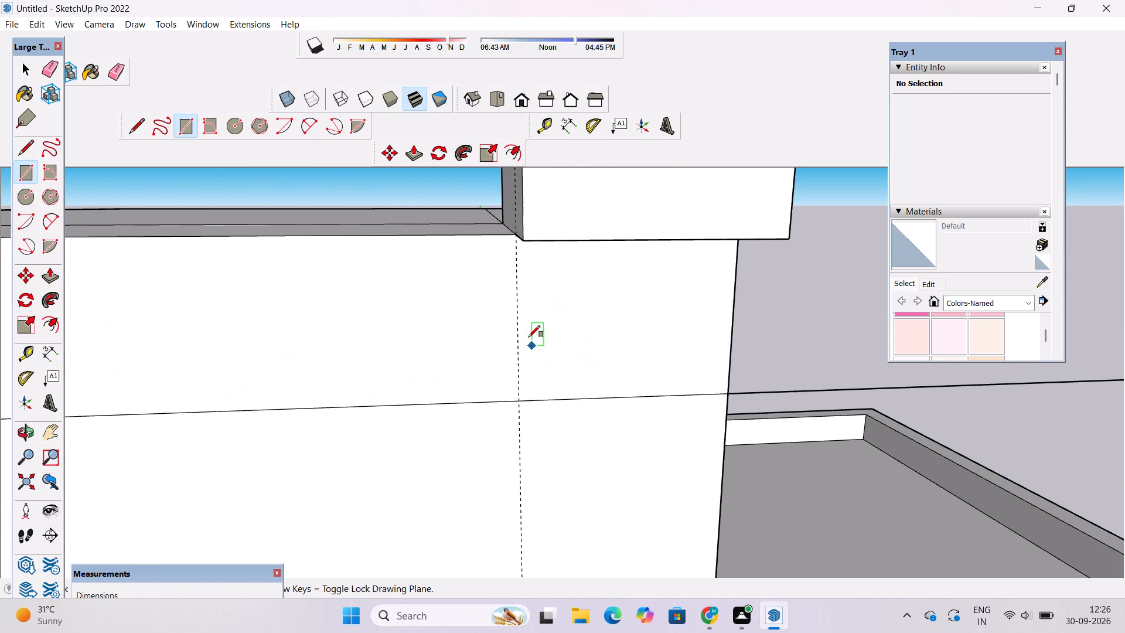
{"action": "left_click", "coordinate": [515, 236]}
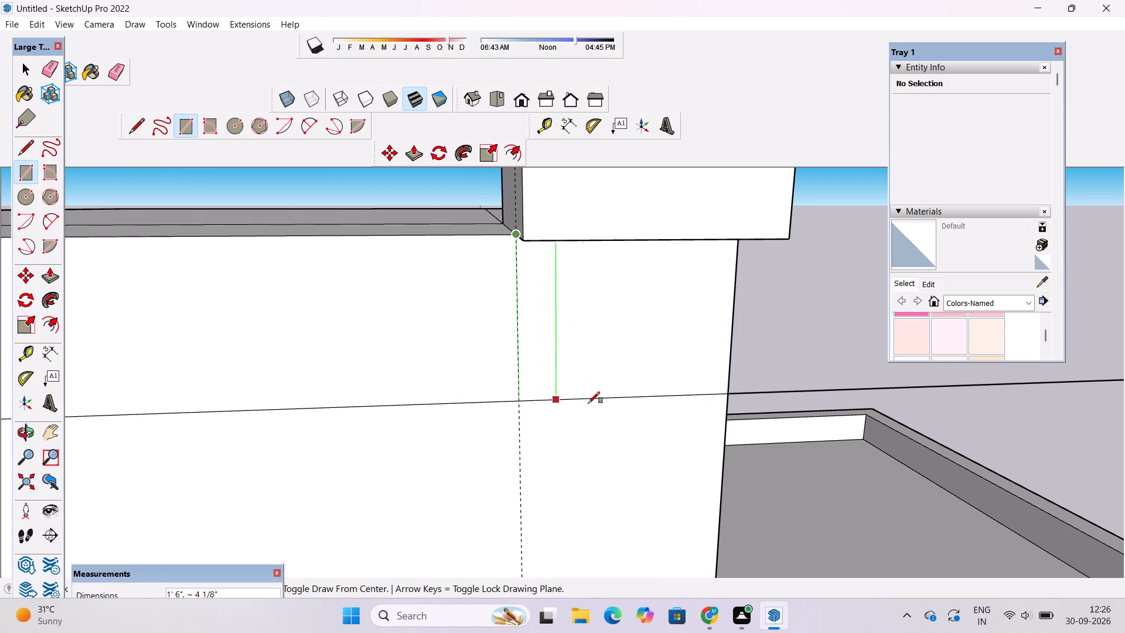
{"action": "left_click", "coordinate": [732, 393]}
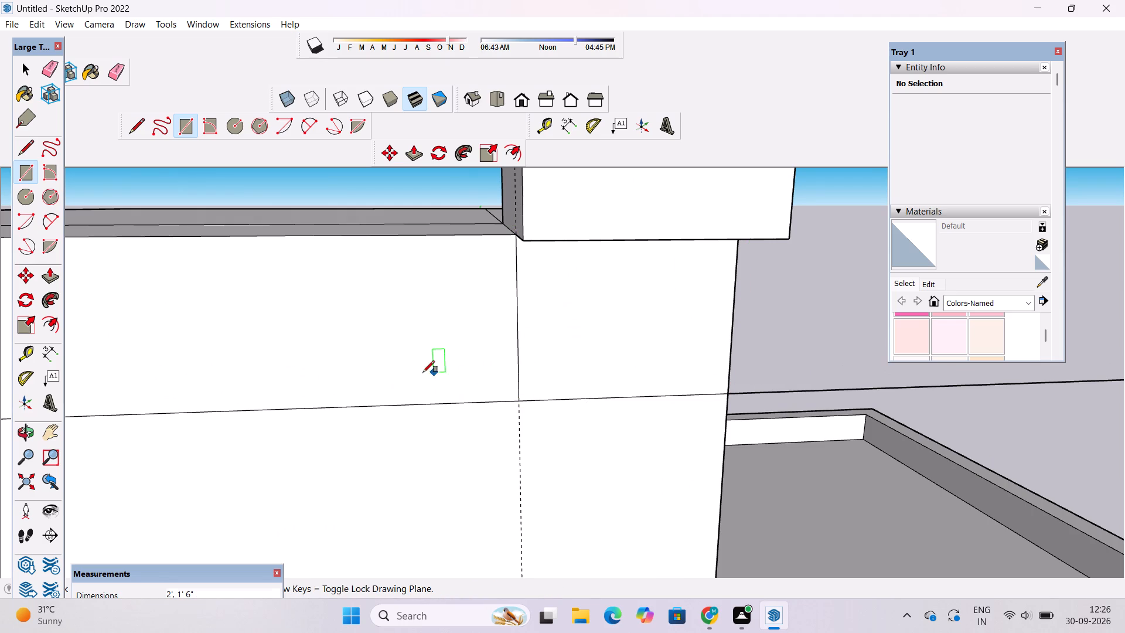
{"action": "scroll", "coordinate": [422, 372], "scroll_direction": "down", "scroll_amount": 20}
{"action": "scroll", "coordinate": [422, 372], "scroll_direction": "down", "scroll_amount": 1}
{"action": "scroll", "coordinate": [571, 307], "scroll_direction": "up", "scroll_amount": 1}
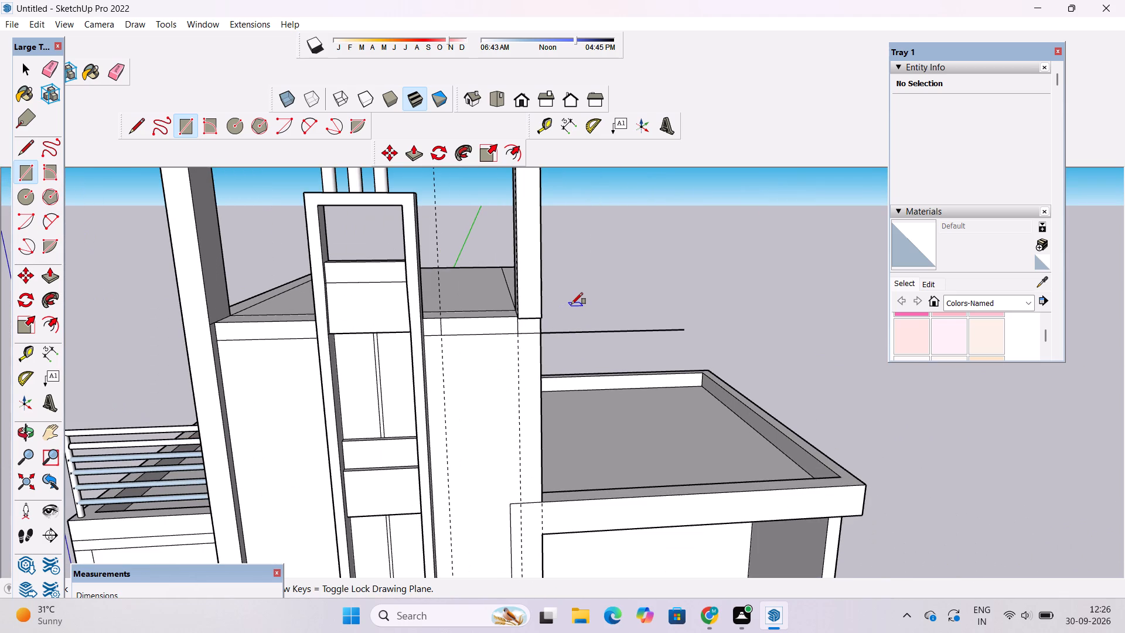
Erase the two vertical guides on the wall face between the projecting frame and the outer corner.
{"action": "key", "text": "space"}
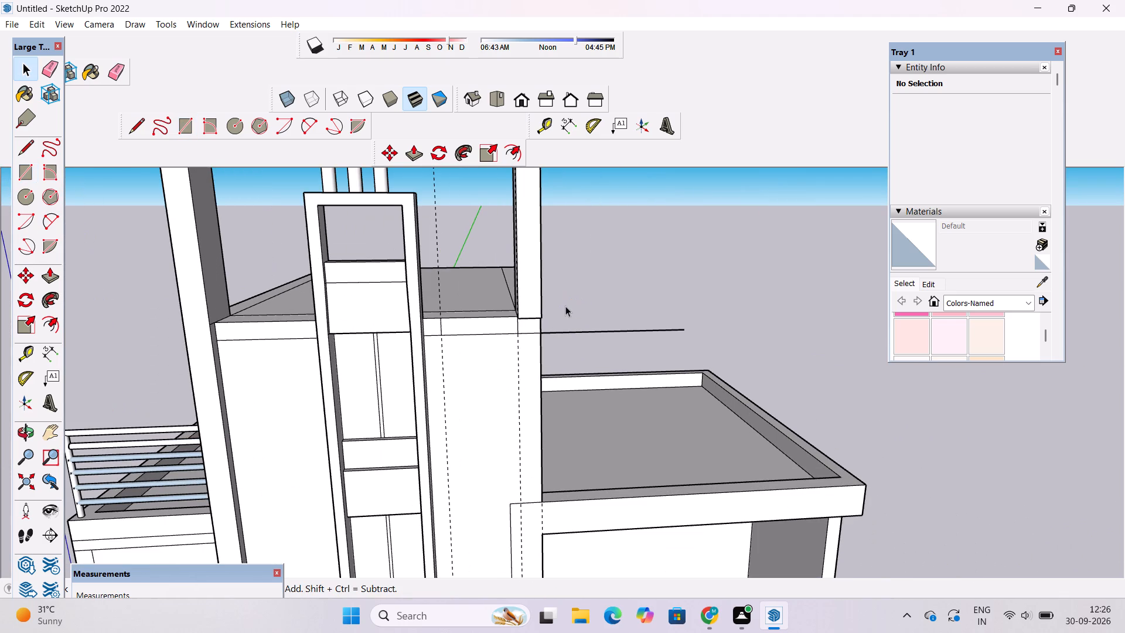
{"action": "key", "text": "e"}
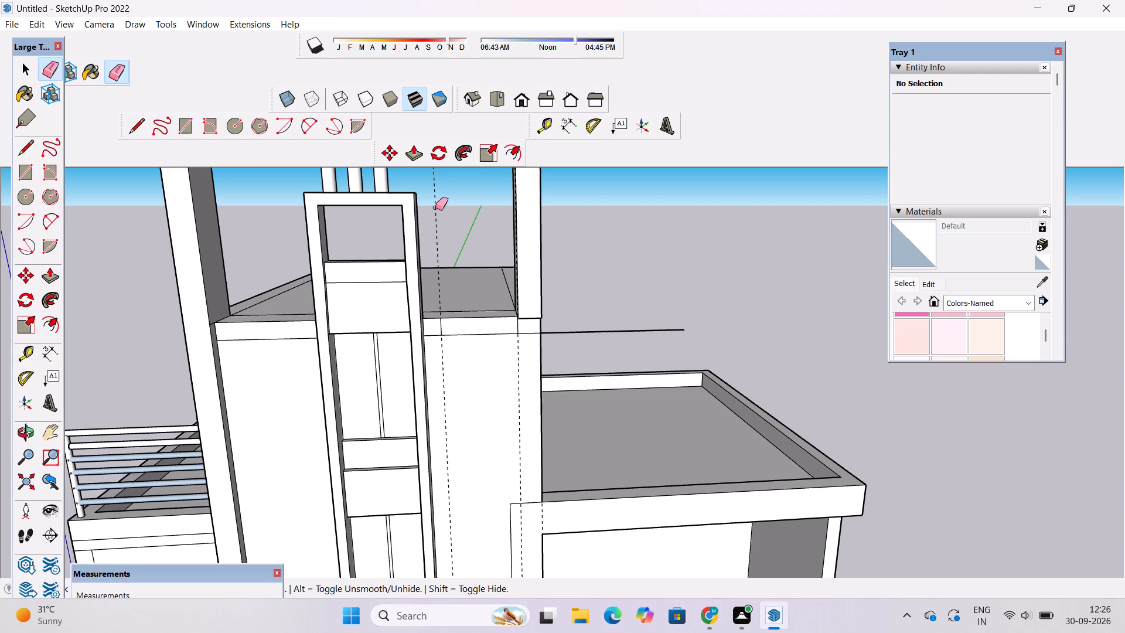
{"action": "left_click", "coordinate": [435, 207]}
{"action": "left_click_drag", "start_coordinate": [524, 362], "coordinate": [516, 370]}
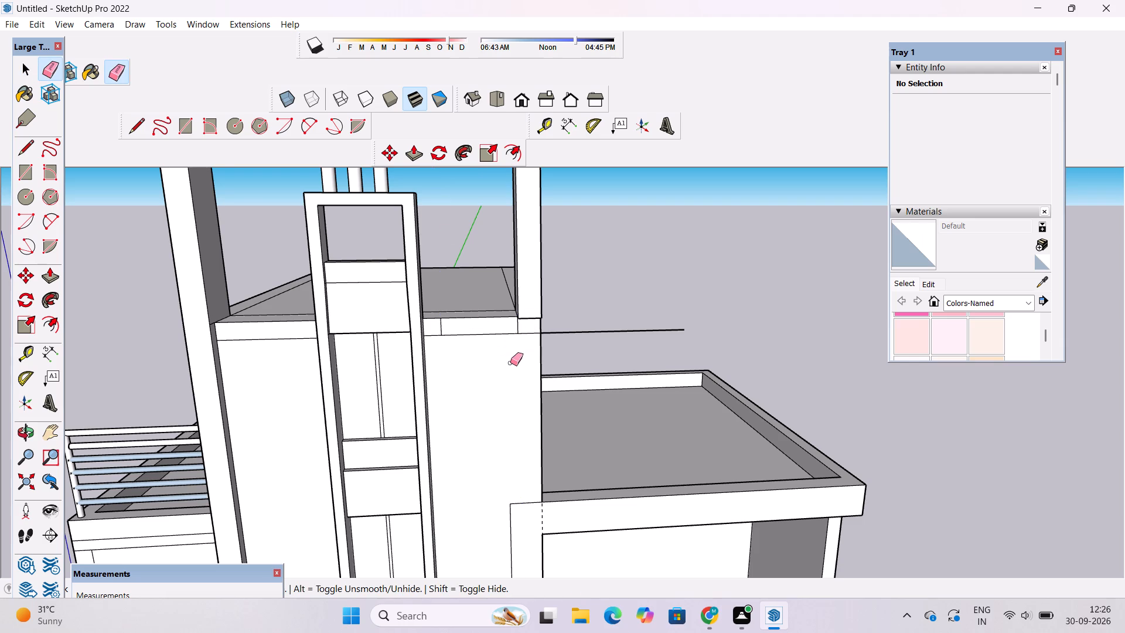
Measure the distance along the band's lower line from the projecting frame's side to the wall's outer corner.
{"action": "scroll", "coordinate": [510, 363], "scroll_direction": "down", "scroll_amount": 3}
{"action": "scroll", "coordinate": [510, 363], "scroll_direction": "up", "scroll_amount": 3}
{"action": "scroll", "coordinate": [553, 329], "scroll_direction": "up", "scroll_amount": 1}
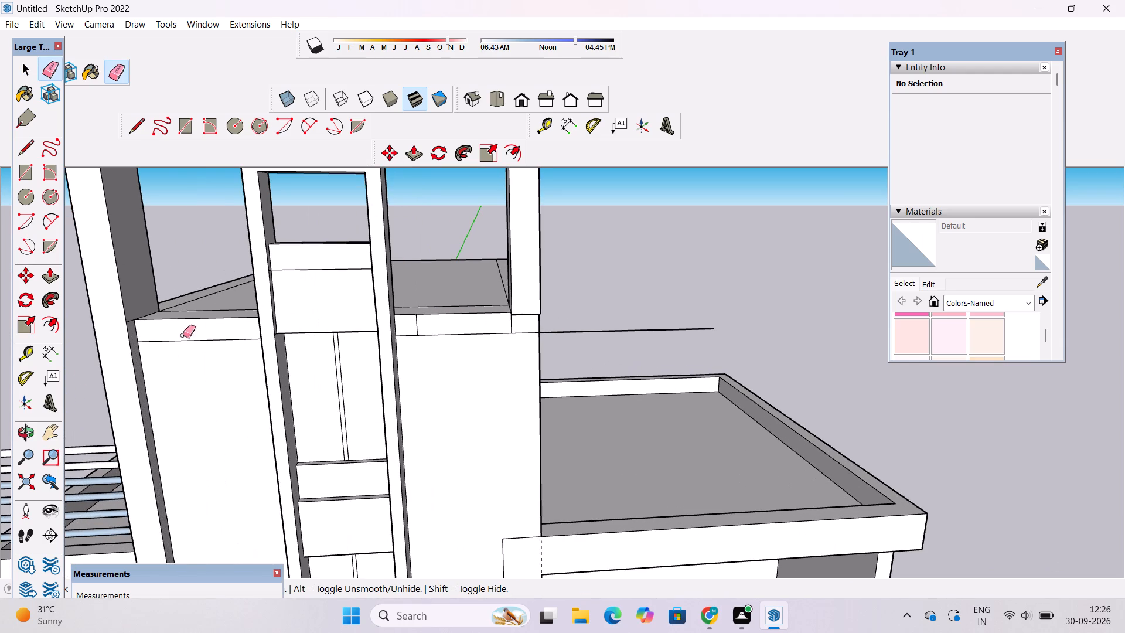
{"action": "left_click", "coordinate": [44, 358]}
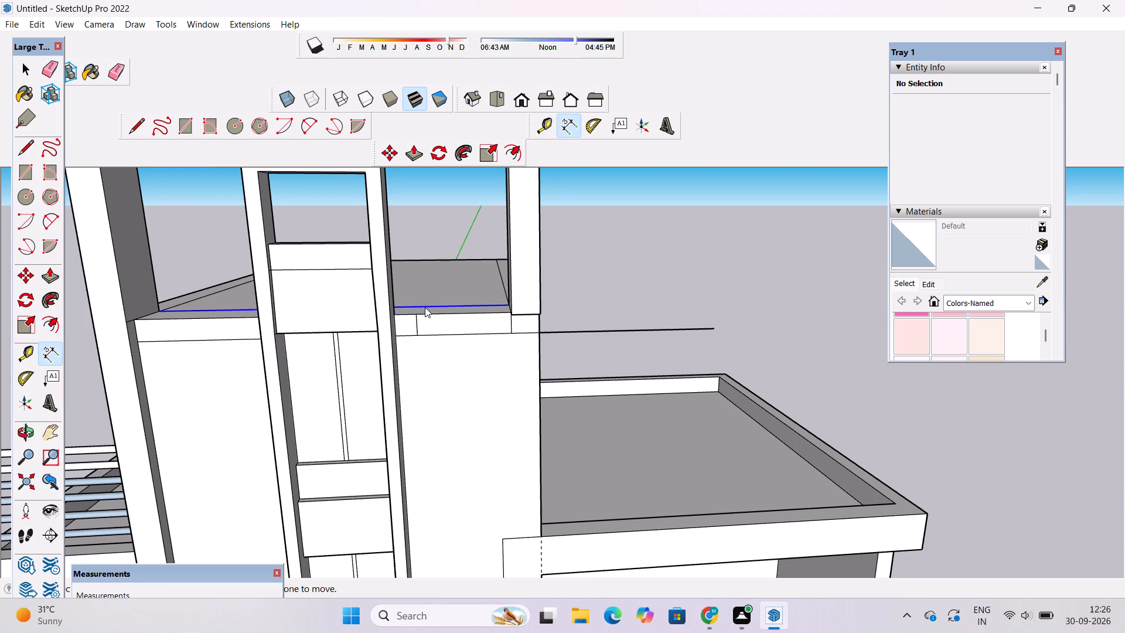
{"action": "scroll", "coordinate": [428, 328], "scroll_direction": "up", "scroll_amount": 5}
{"action": "left_click", "coordinate": [373, 340]}
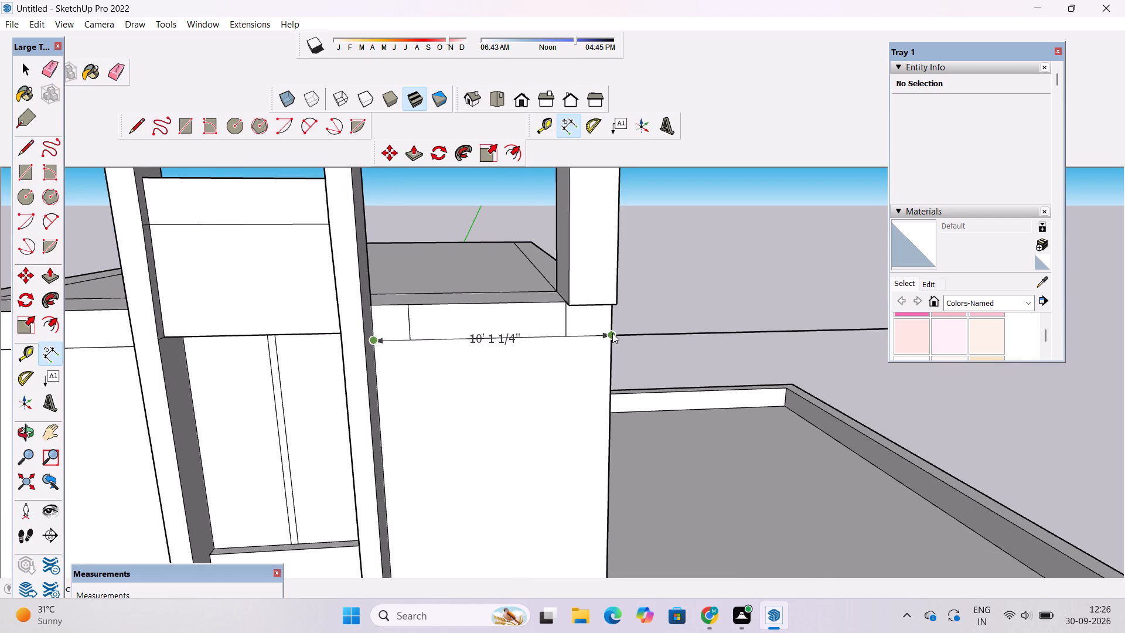
{"action": "key", "text": "space"}
{"action": "scroll", "coordinate": [352, 338], "scroll_direction": "down", "scroll_amount": 5}
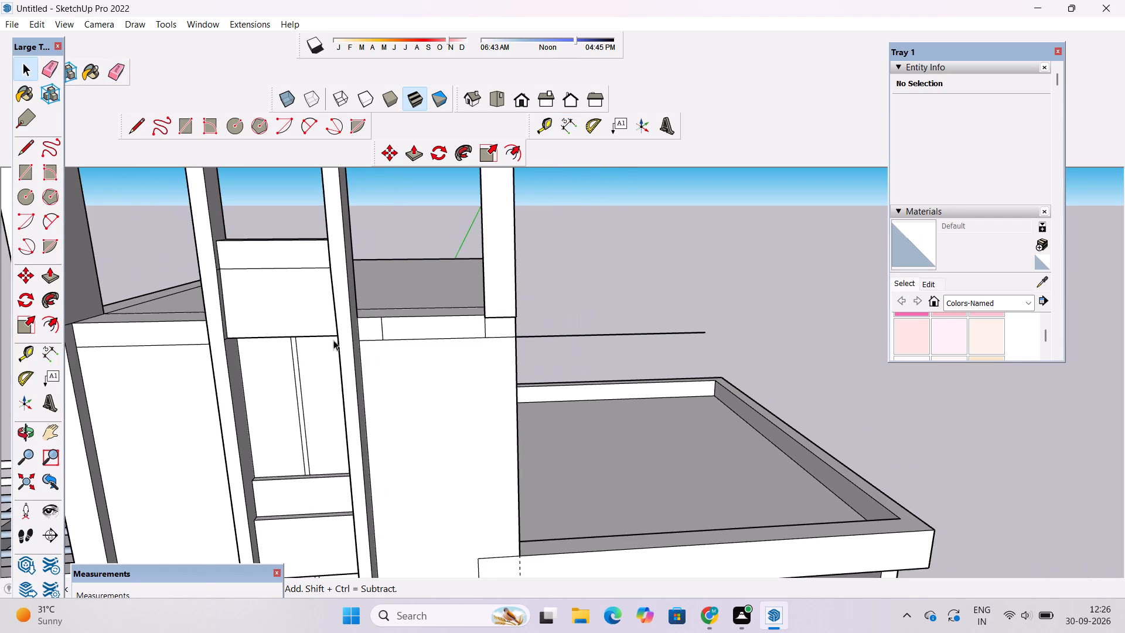
Draw a 10' 11" line from the wall's outer corner along the horizontal line extending past it.
{"action": "scroll", "coordinate": [507, 328], "scroll_direction": "up", "scroll_amount": 1}
{"action": "key", "text": "l"}
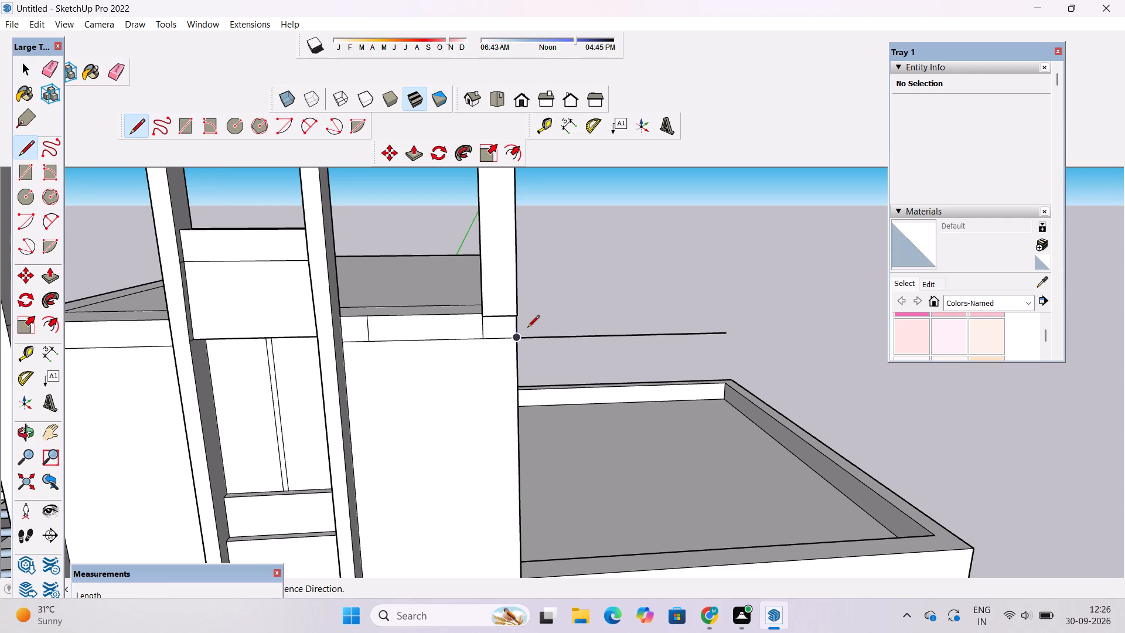
{"action": "left_click", "coordinate": [518, 335]}
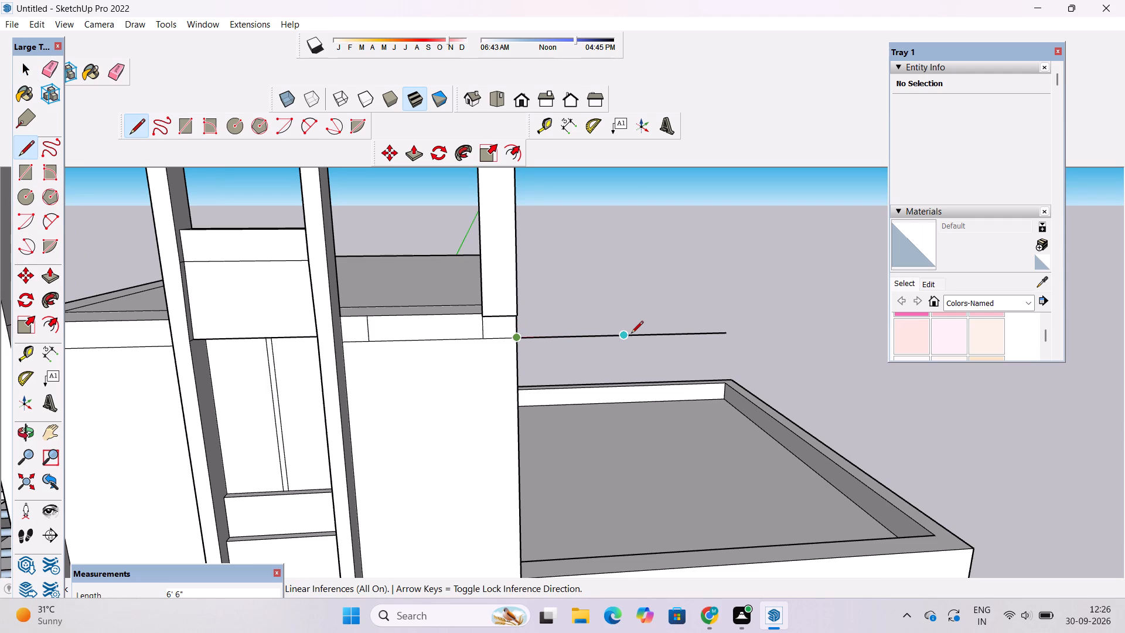
{"action": "type", "text": "10'"}
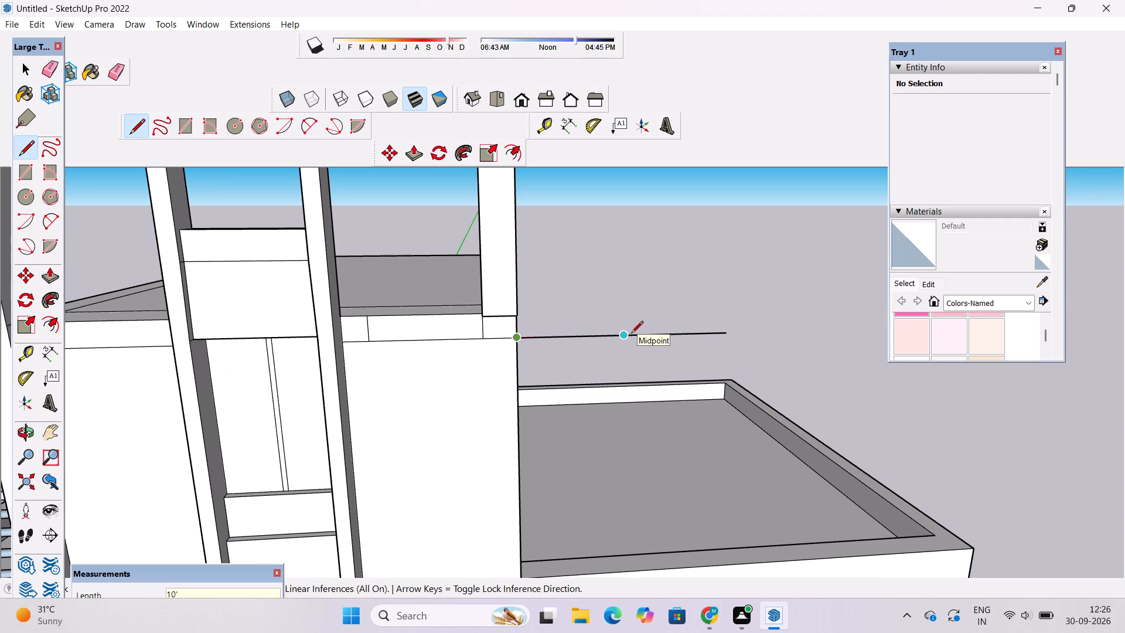
{"action": "type", "text": "11\""}
{"action": "key", "text": "Return"}
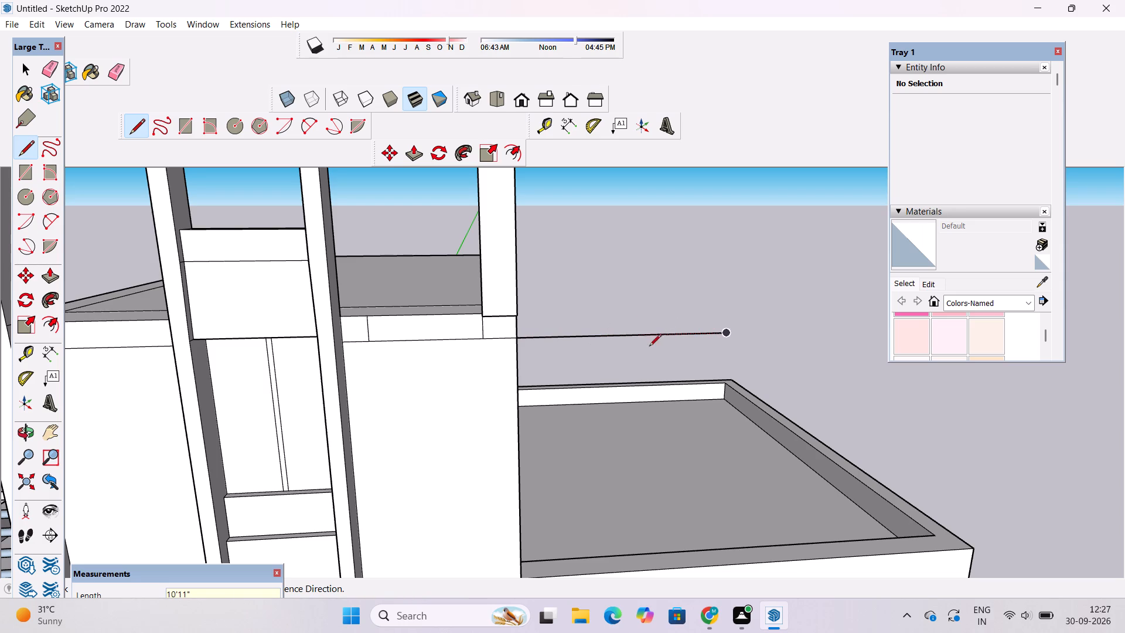
Draw a line about 48' 9" long from the 10' 11" line's end toward the back, parallel to the green axis.
{"action": "left_click", "coordinate": [690, 336]}
{"action": "key", "text": "o"}
{"action": "left_click_drag", "start_coordinate": [741, 346], "coordinate": [557, 383]}
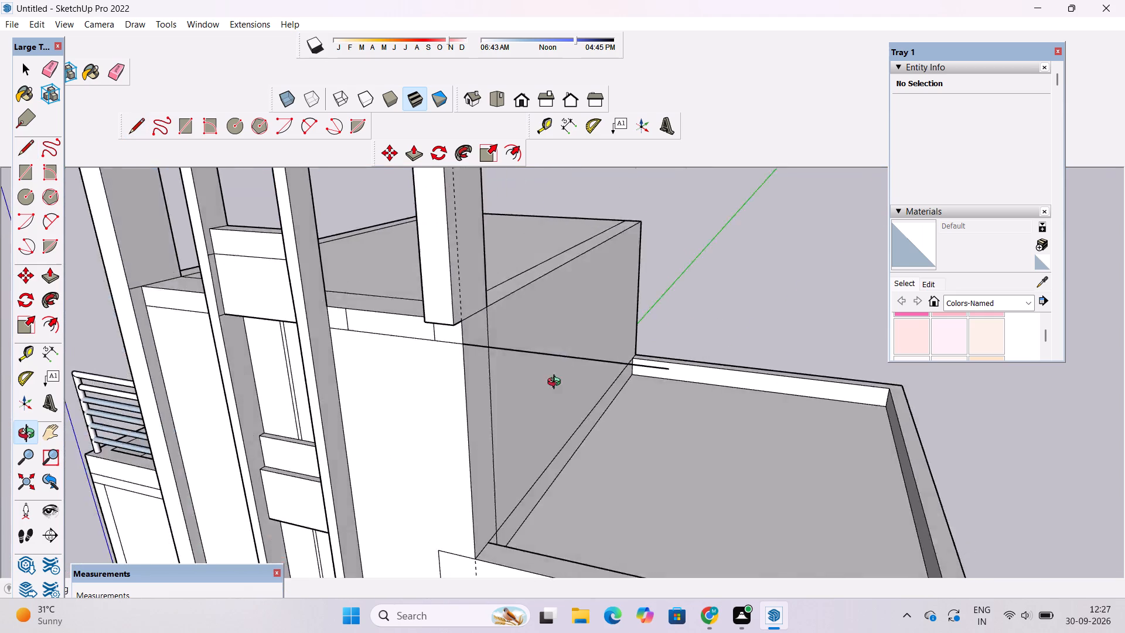
{"action": "left_click_drag", "start_coordinate": [557, 383], "coordinate": [330, 417]}
{"action": "key", "text": "l"}
{"action": "scroll", "coordinate": [508, 351], "scroll_direction": "down", "scroll_amount": 2}
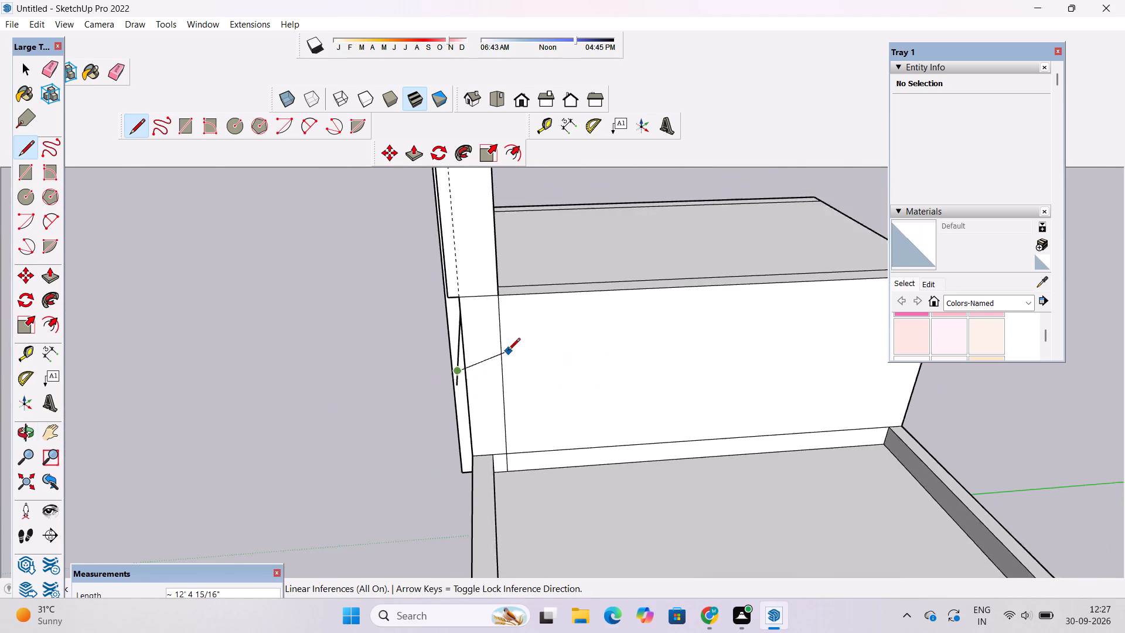
{"action": "scroll", "coordinate": [508, 351], "scroll_direction": "down", "scroll_amount": 6}
{"action": "scroll", "coordinate": [558, 354], "scroll_direction": "up", "scroll_amount": 2}
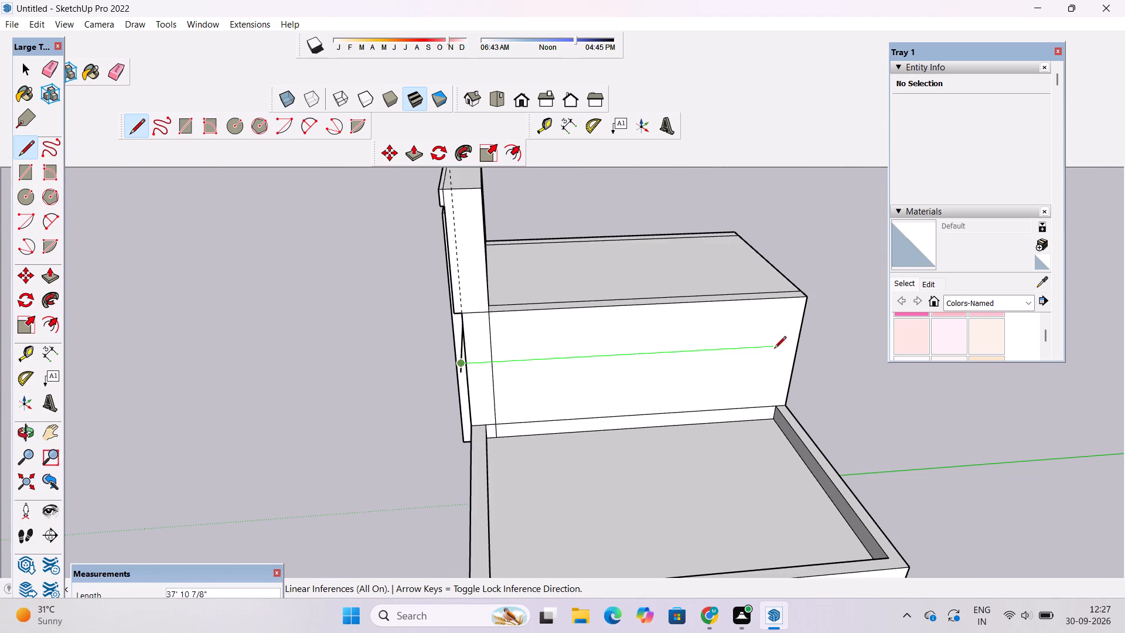
{"action": "left_click", "coordinate": [857, 336]}
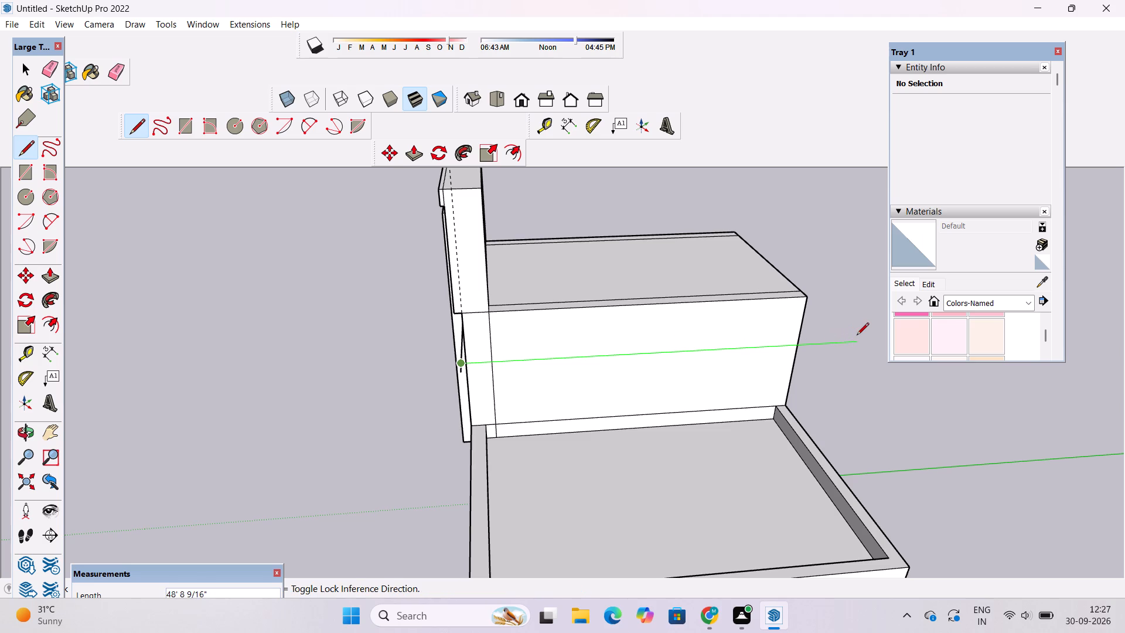
{"action": "key", "text": "space"}
Examine the two projecting lines beside the tower's outer corner from several angles.
{"action": "key", "text": "o"}
{"action": "scroll", "coordinate": [843, 352], "scroll_direction": "down", "scroll_amount": 4}
{"action": "left_click_drag", "start_coordinate": [604, 391], "coordinate": [814, 367]}
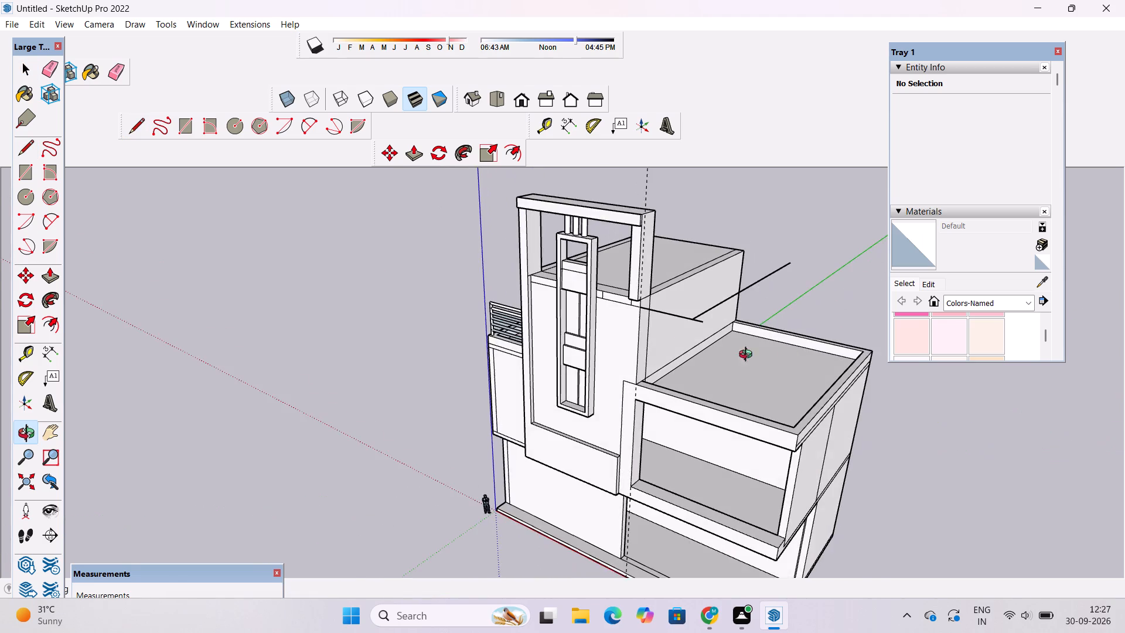
{"action": "scroll", "coordinate": [676, 345], "scroll_direction": "up", "scroll_amount": 3}
{"action": "left_click_drag", "start_coordinate": [652, 333], "coordinate": [567, 421], "text": "shift"}
{"action": "scroll", "coordinate": [554, 388], "scroll_direction": "up", "scroll_amount": 2}
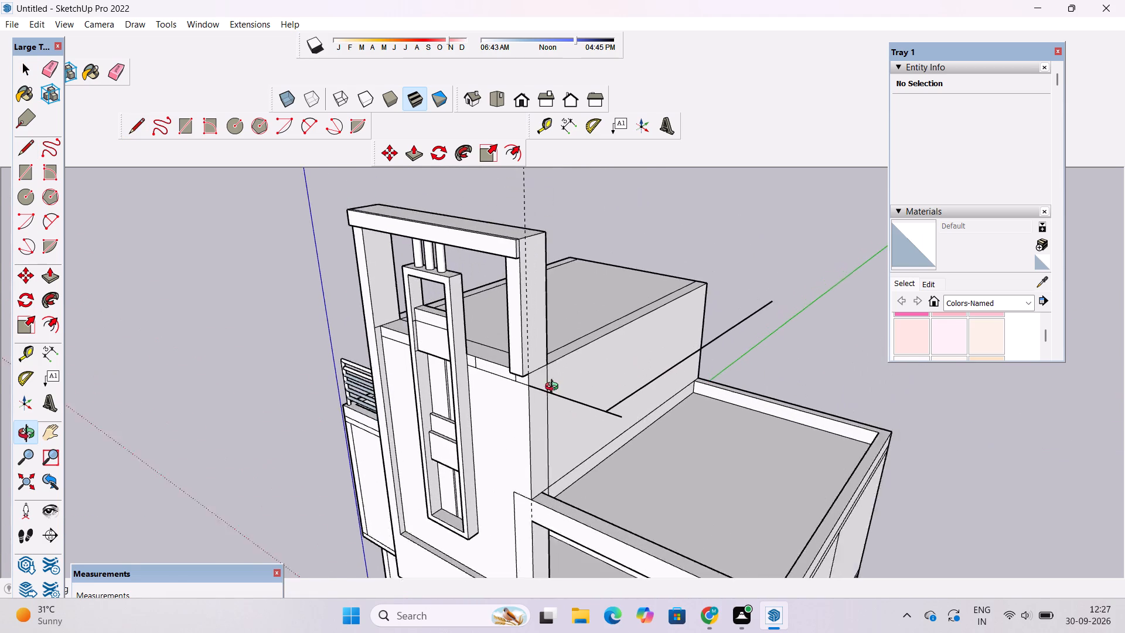
{"action": "scroll", "coordinate": [554, 388], "scroll_direction": "up", "scroll_amount": 2}
{"action": "left_click_drag", "start_coordinate": [496, 401], "coordinate": [601, 367]}
{"action": "scroll", "coordinate": [604, 358], "scroll_direction": "up", "scroll_amount": 4}
{"action": "left_click_drag", "start_coordinate": [591, 356], "coordinate": [536, 383], "text": "shift"}
{"action": "scroll", "coordinate": [533, 384], "scroll_direction": "up", "scroll_amount": 2}
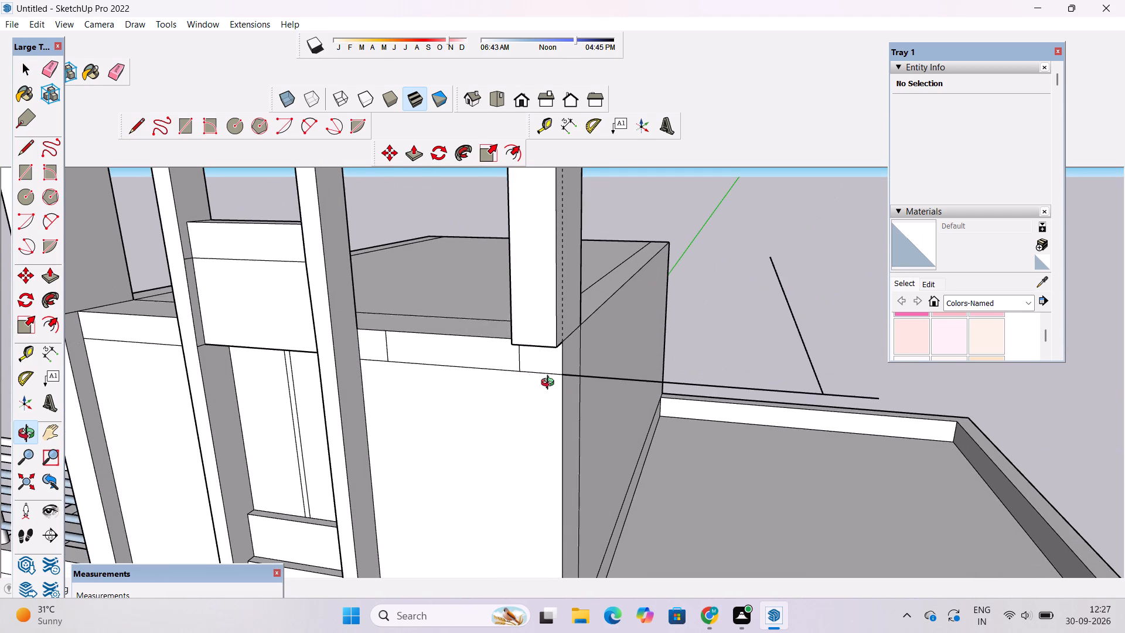
{"action": "left_click_drag", "start_coordinate": [646, 392], "coordinate": [479, 423]}
{"action": "left_click_drag", "start_coordinate": [466, 418], "coordinate": [534, 400], "text": "shift"}
{"action": "left_click_drag", "start_coordinate": [531, 400], "coordinate": [514, 406]}
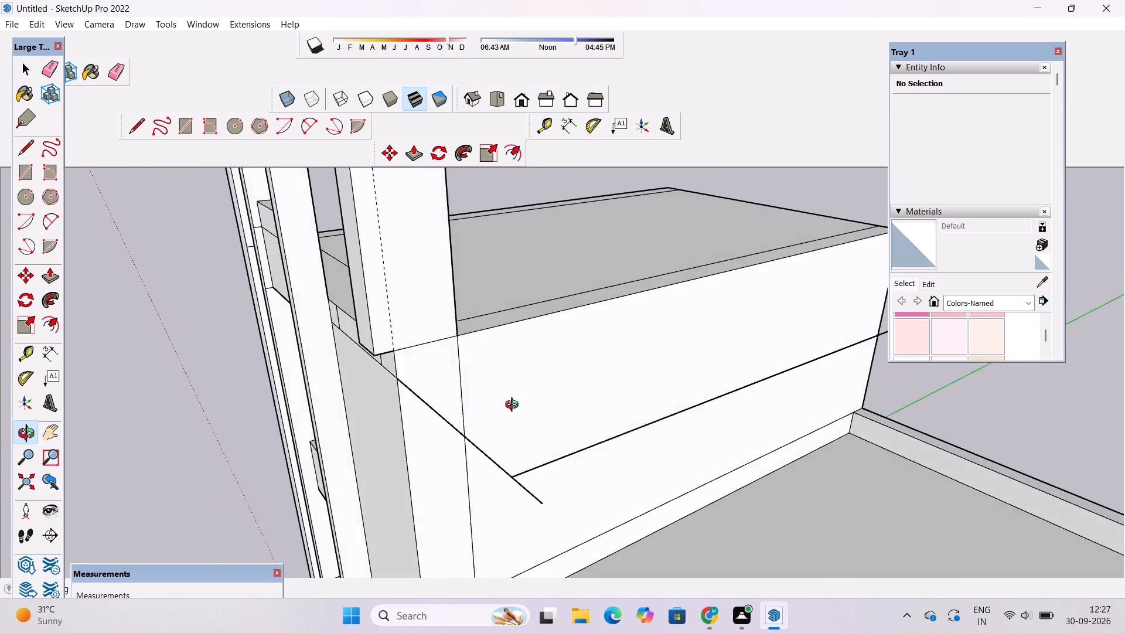
{"action": "left_click_drag", "start_coordinate": [514, 406], "coordinate": [445, 411]}
{"action": "scroll", "coordinate": [329, 384], "scroll_direction": "up", "scroll_amount": 3}
{"action": "left_click_drag", "start_coordinate": [340, 380], "coordinate": [455, 365], "text": "shift"}
{"action": "scroll", "coordinate": [455, 365], "scroll_direction": "down", "scroll_amount": 4}
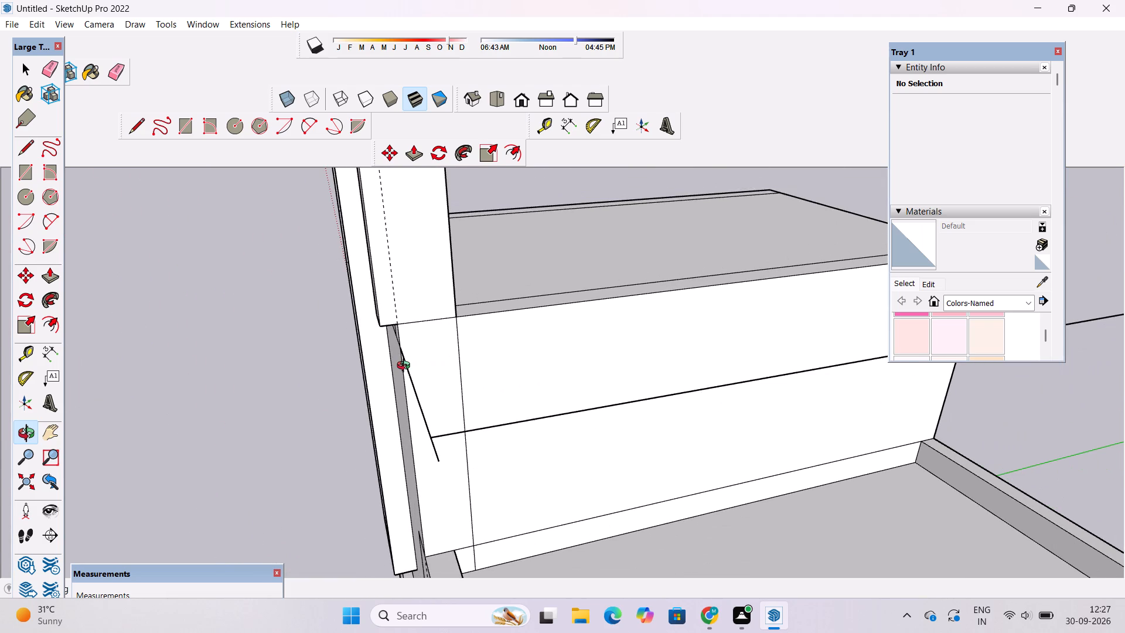
{"action": "scroll", "coordinate": [406, 367], "scroll_direction": "down", "scroll_amount": 1}
{"action": "left_click_drag", "start_coordinate": [425, 360], "coordinate": [370, 377]}
{"action": "left_click_drag", "start_coordinate": [370, 377], "coordinate": [421, 369], "text": "shift"}
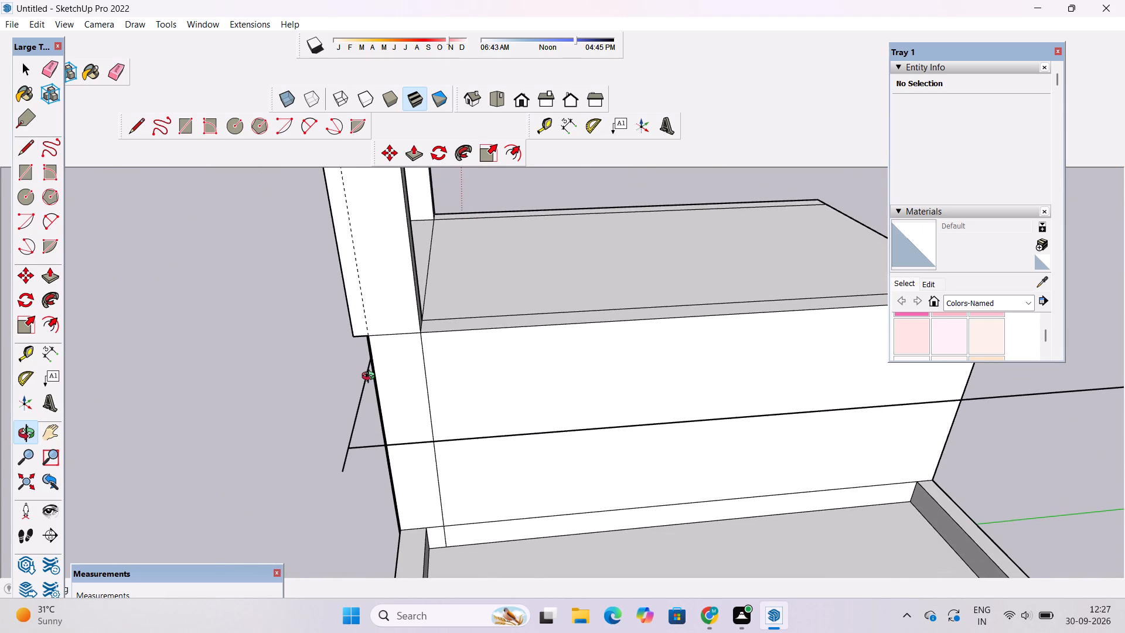
Draw a line across the tower's side face from the band's lower corner to the nearby vertical edge below the column.
{"action": "key", "text": "l"}
{"action": "scroll", "coordinate": [370, 372], "scroll_direction": "up", "scroll_amount": 4}
{"action": "left_click", "coordinate": [373, 325]}
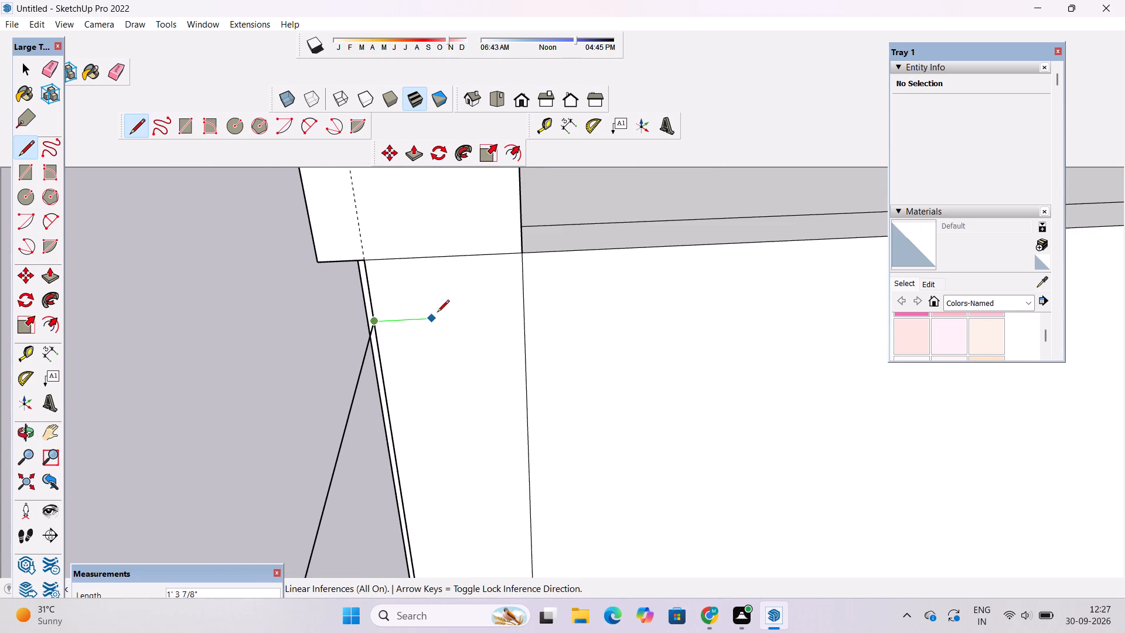
{"action": "left_click", "coordinate": [526, 315]}
Erase the leftover stub of the extended horizontal line beyond its junction with the long line running back.
{"action": "key", "text": "o"}
{"action": "scroll", "coordinate": [520, 319], "scroll_direction": "down", "scroll_amount": 6}
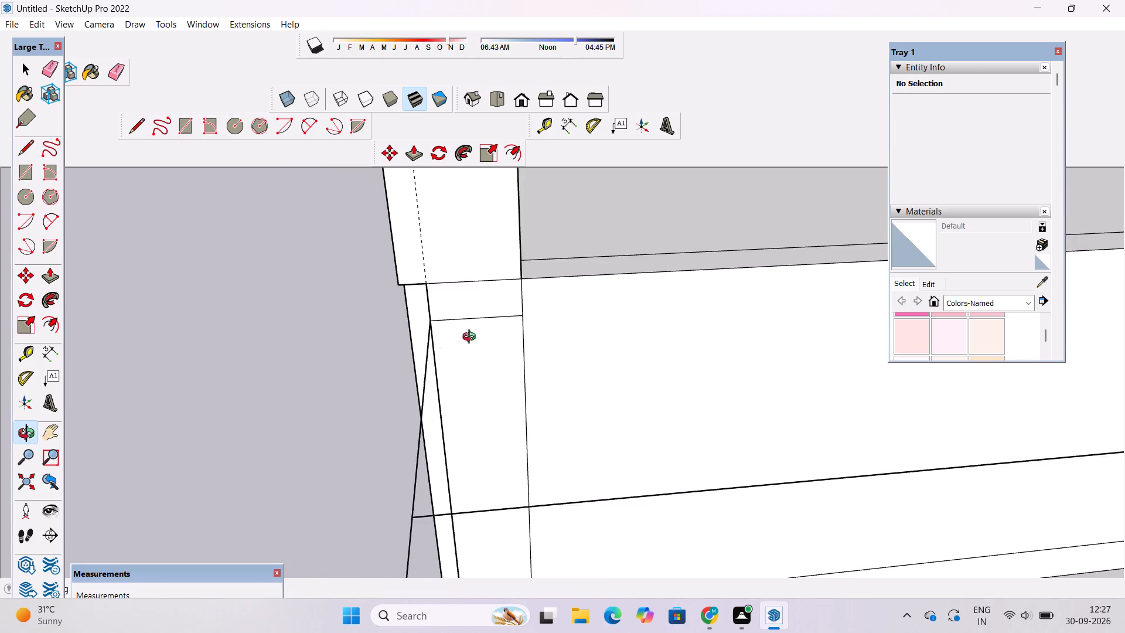
{"action": "left_click_drag", "start_coordinate": [411, 354], "coordinate": [495, 348]}
{"action": "left_click_drag", "start_coordinate": [505, 374], "coordinate": [470, 353], "text": "shift"}
{"action": "key", "text": "e"}
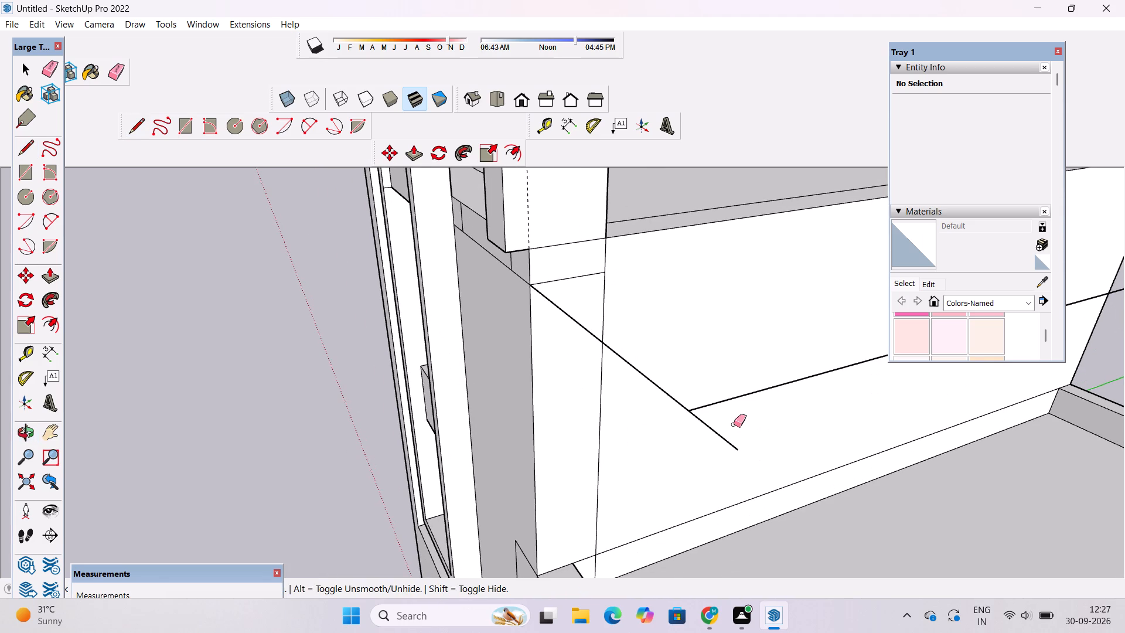
{"action": "left_click_drag", "start_coordinate": [734, 424], "coordinate": [715, 447]}
Push/pull the band's 5.25 ft² end face on the tower's side out 10' 11" to the end of the laid-out line.
{"action": "key", "text": "o"}
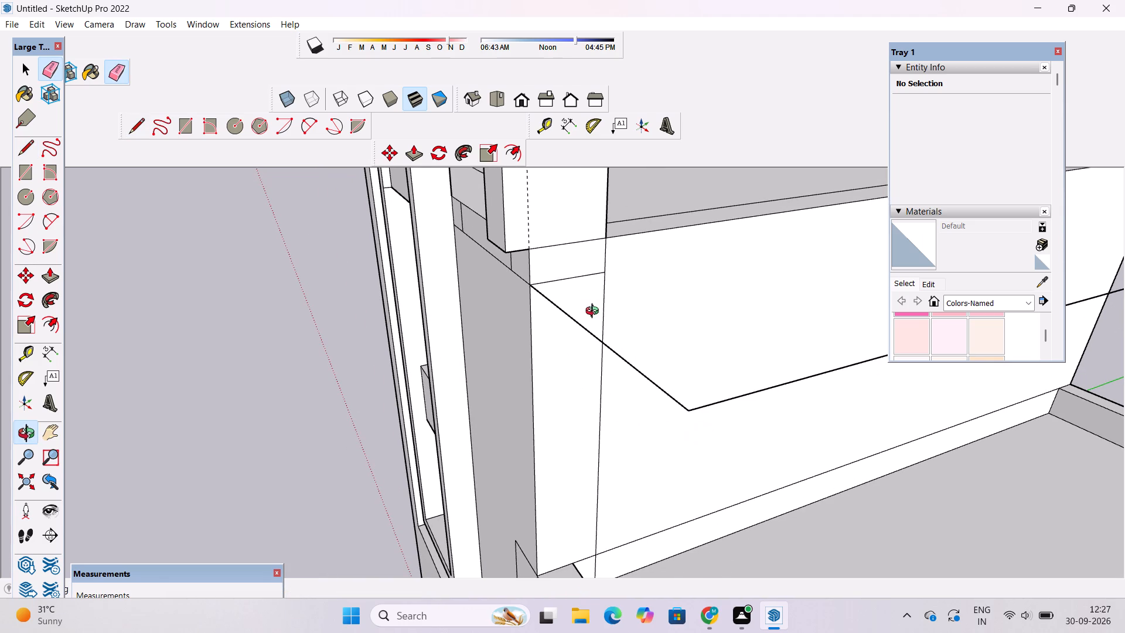
{"action": "key", "text": "p"}
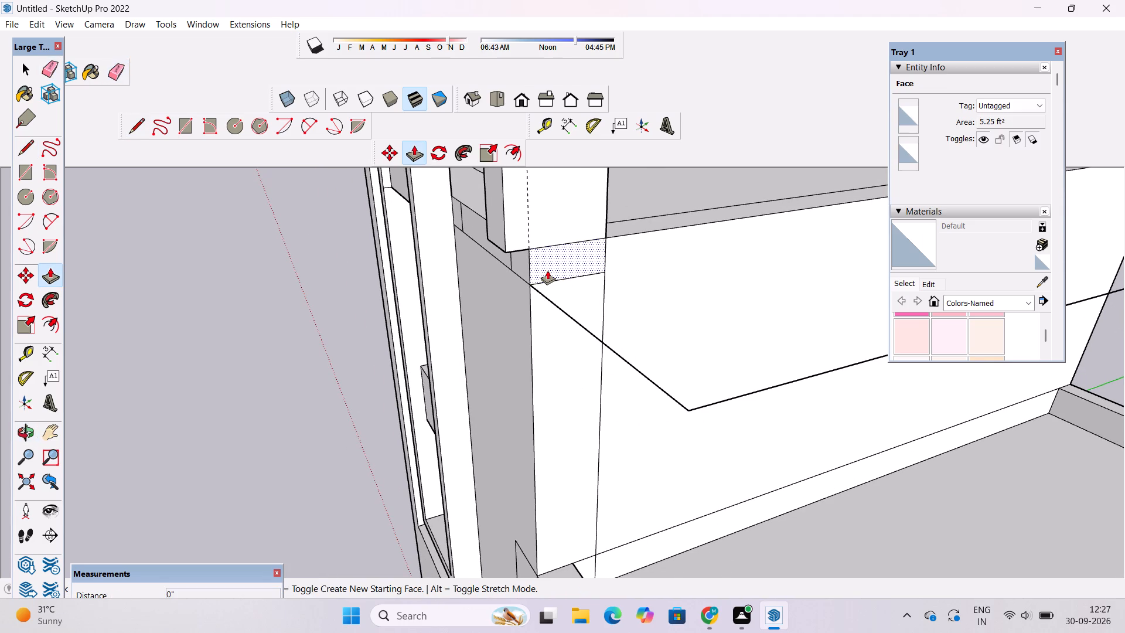
{"action": "left_click", "coordinate": [546, 269]}
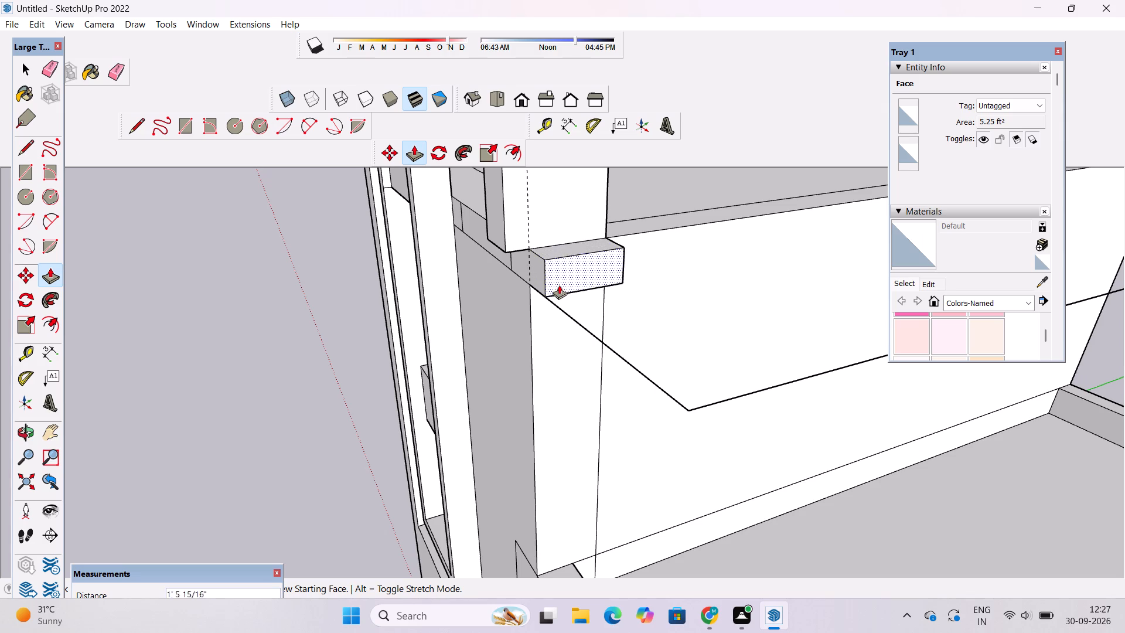
{"action": "left_click", "coordinate": [684, 409]}
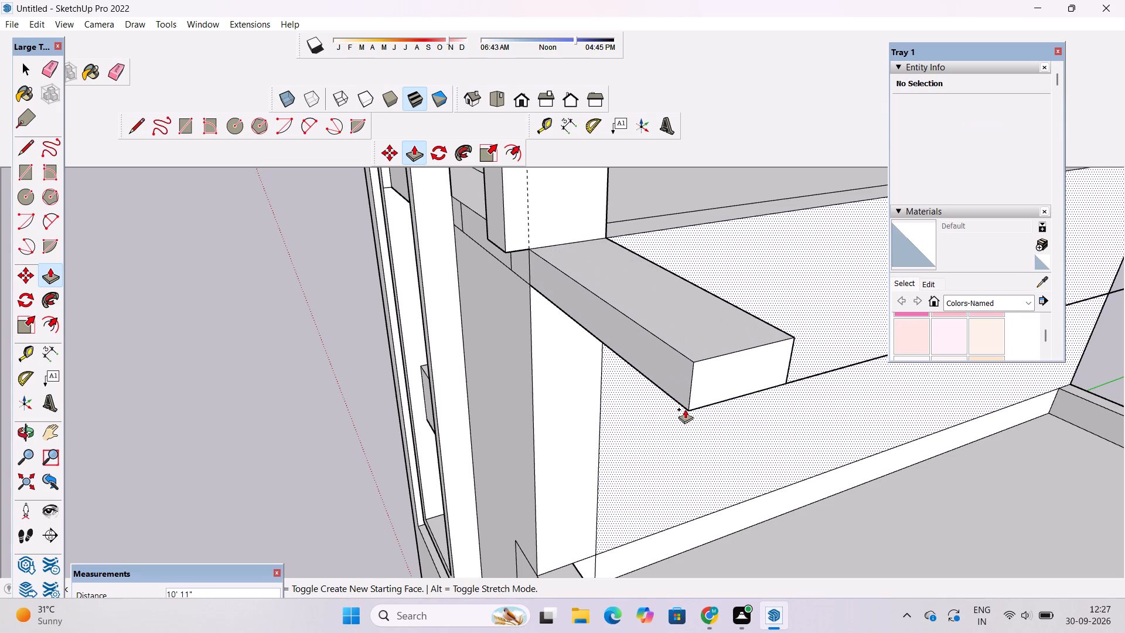
Extend the projecting beam's outer end face by a further 1.5'.
{"action": "key", "text": "o"}
{"action": "scroll", "coordinate": [622, 399], "scroll_direction": "down", "scroll_amount": 12}
{"action": "left_click_drag", "start_coordinate": [395, 404], "coordinate": [554, 369]}
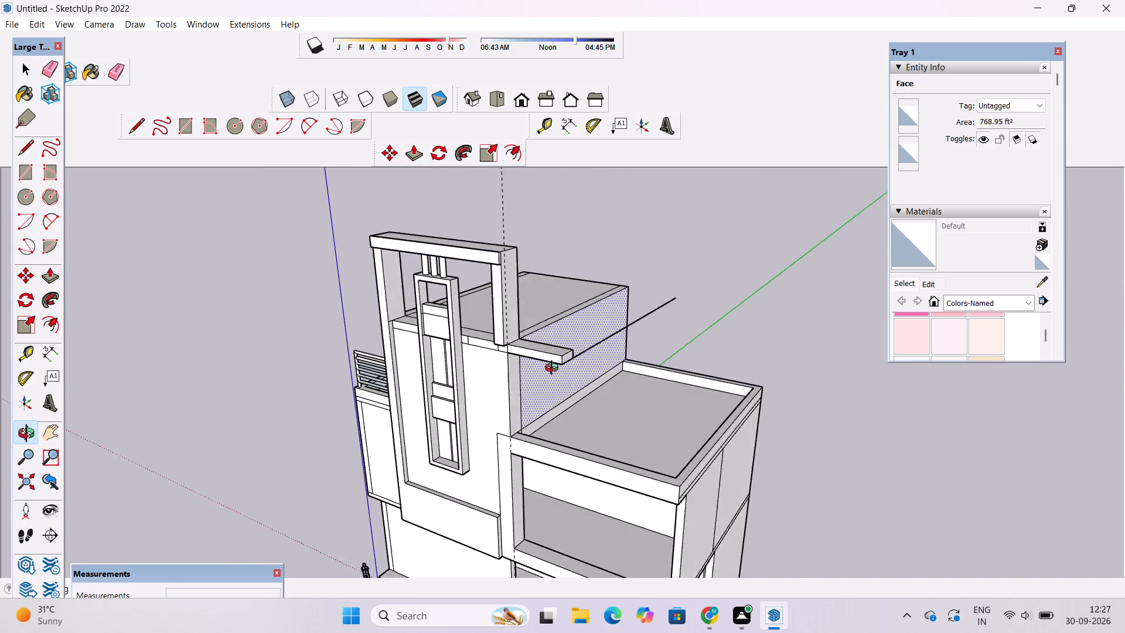
{"action": "left_click_drag", "start_coordinate": [554, 369], "coordinate": [577, 358]}
{"action": "scroll", "coordinate": [588, 343], "scroll_direction": "up", "scroll_amount": 1}
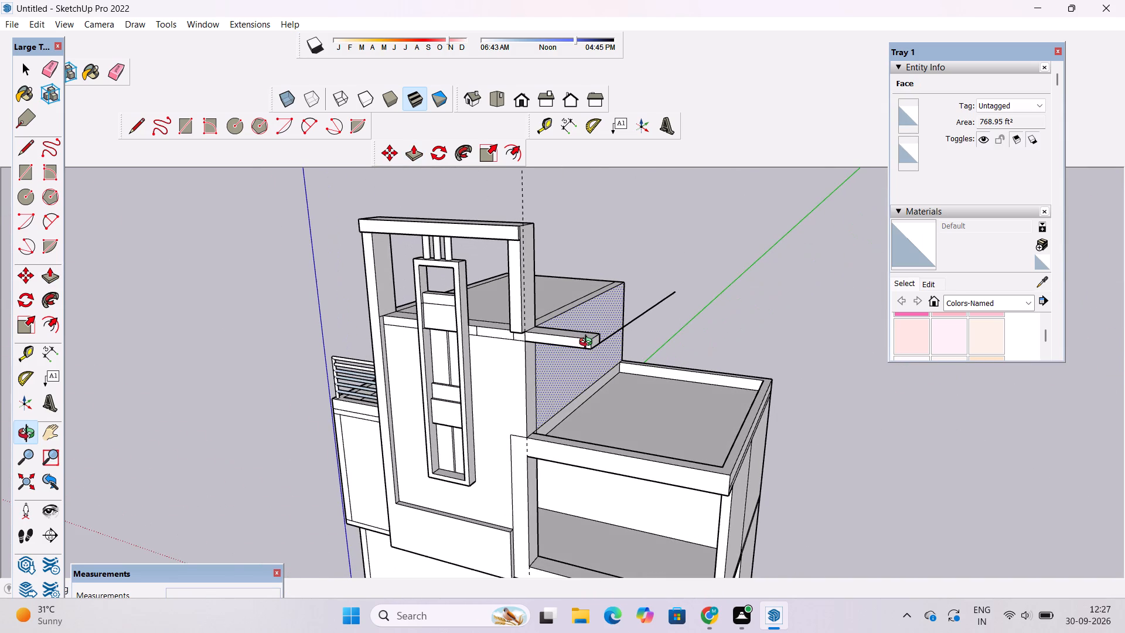
{"action": "scroll", "coordinate": [588, 343], "scroll_direction": "up", "scroll_amount": 1}
{"action": "left_click_drag", "start_coordinate": [588, 343], "coordinate": [524, 416], "text": "shift"}
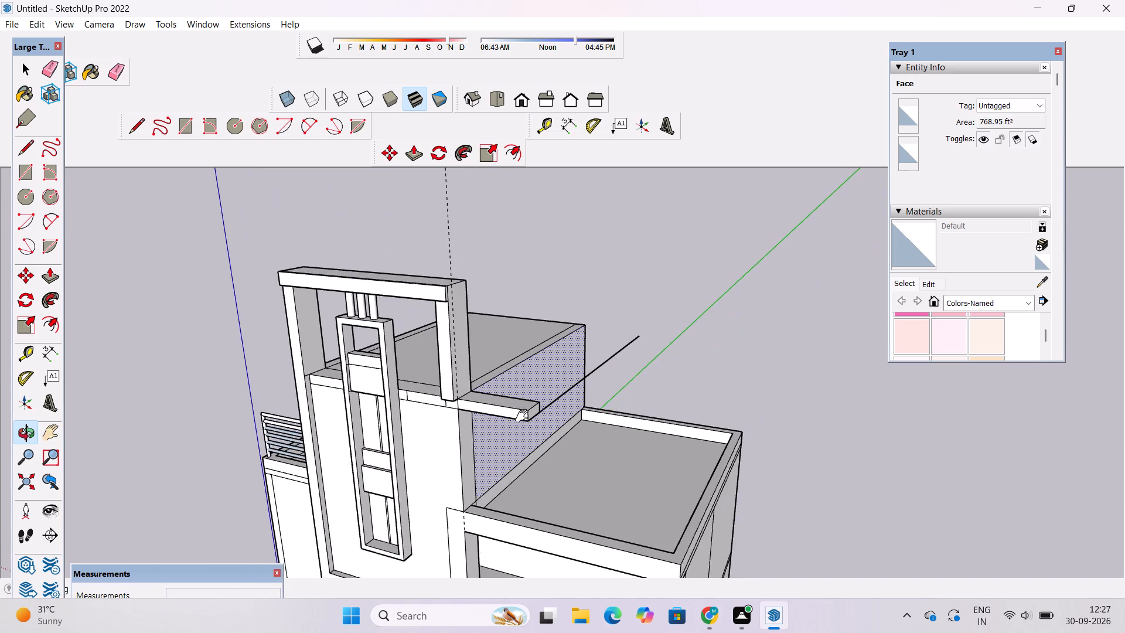
{"action": "scroll", "coordinate": [538, 407], "scroll_direction": "up", "scroll_amount": 9}
{"action": "left_click_drag", "start_coordinate": [540, 409], "coordinate": [487, 354], "text": "shift"}
{"action": "left_click_drag", "start_coordinate": [480, 378], "coordinate": [524, 374]}
{"action": "left_click_drag", "start_coordinate": [525, 374], "coordinate": [517, 374], "text": "shift"}
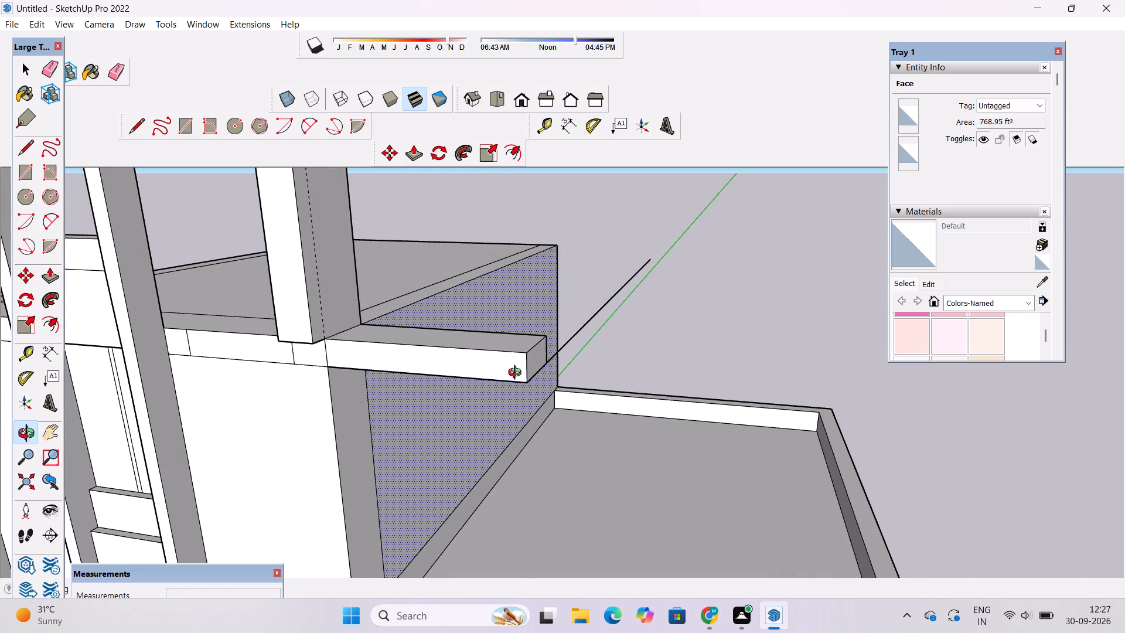
{"action": "key", "text": "space"}
{"action": "left_click", "coordinate": [529, 361]}
{"action": "key", "text": "p"}
{"action": "left_click", "coordinate": [529, 361]}
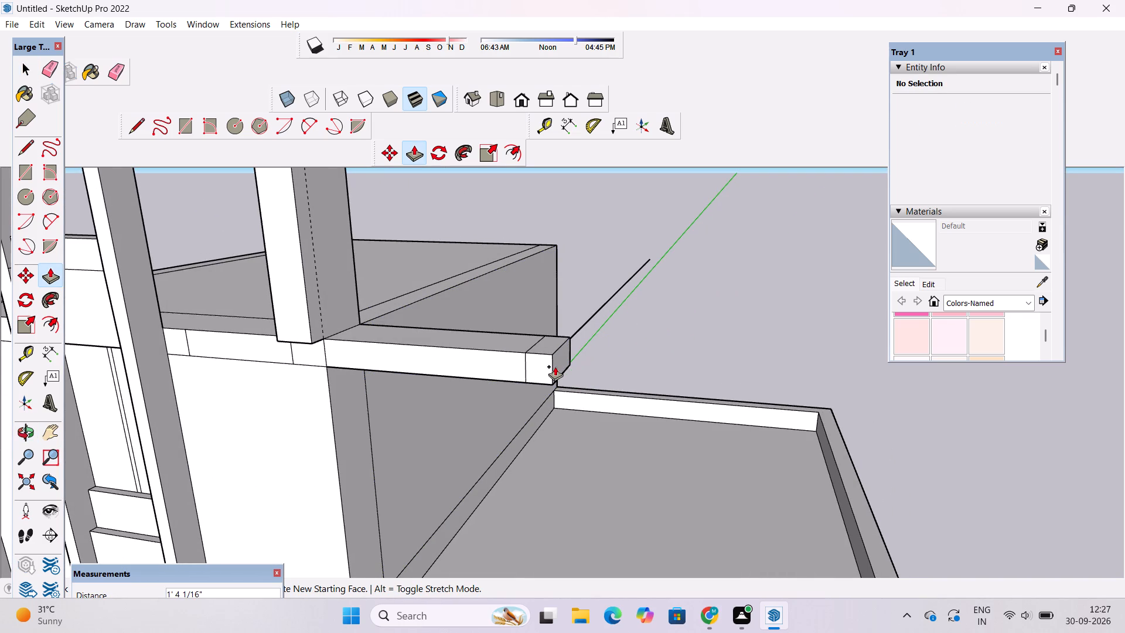
{"action": "type", "text": "1.5'"}
{"action": "key", "text": "Return"}
Extrude the rear face of the beam's 1.5' end segment 43' 6" back, level with the tower block's rear corner.
{"action": "key", "text": "o"}
{"action": "scroll", "coordinate": [566, 377], "scroll_direction": "down", "scroll_amount": 4}
{"action": "left_click_drag", "start_coordinate": [711, 357], "coordinate": [640, 399]}
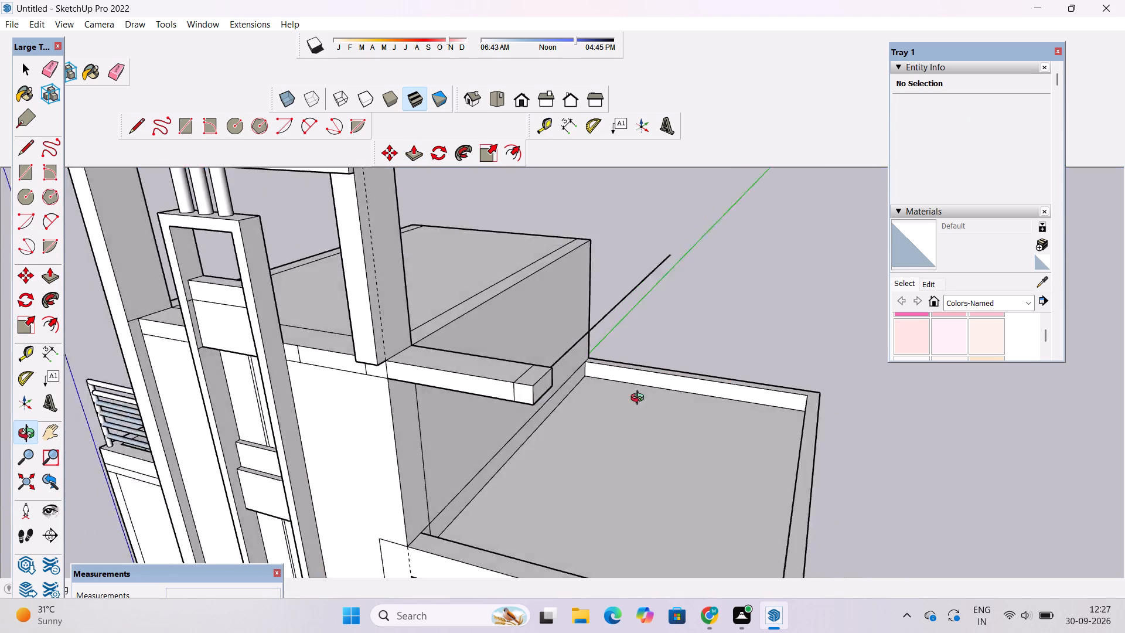
{"action": "left_click_drag", "start_coordinate": [640, 399], "coordinate": [114, 409]}
{"action": "scroll", "coordinate": [490, 300], "scroll_direction": "up", "scroll_amount": 4}
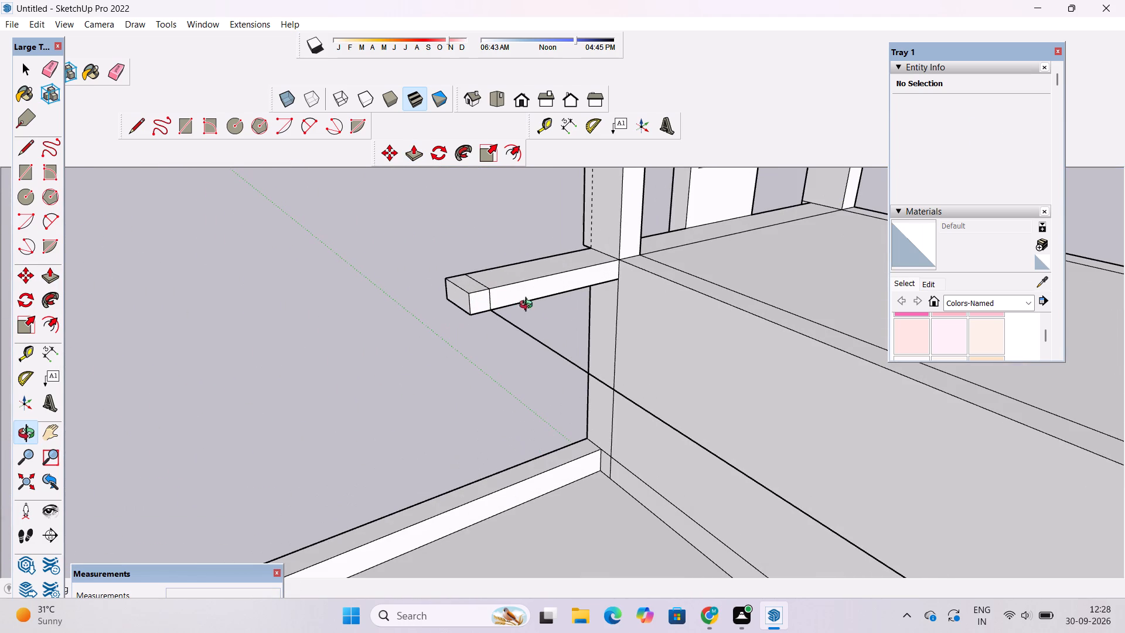
{"action": "left_click_drag", "start_coordinate": [570, 327], "coordinate": [506, 345], "text": "shift"}
{"action": "left_click_drag", "start_coordinate": [468, 350], "coordinate": [412, 338]}
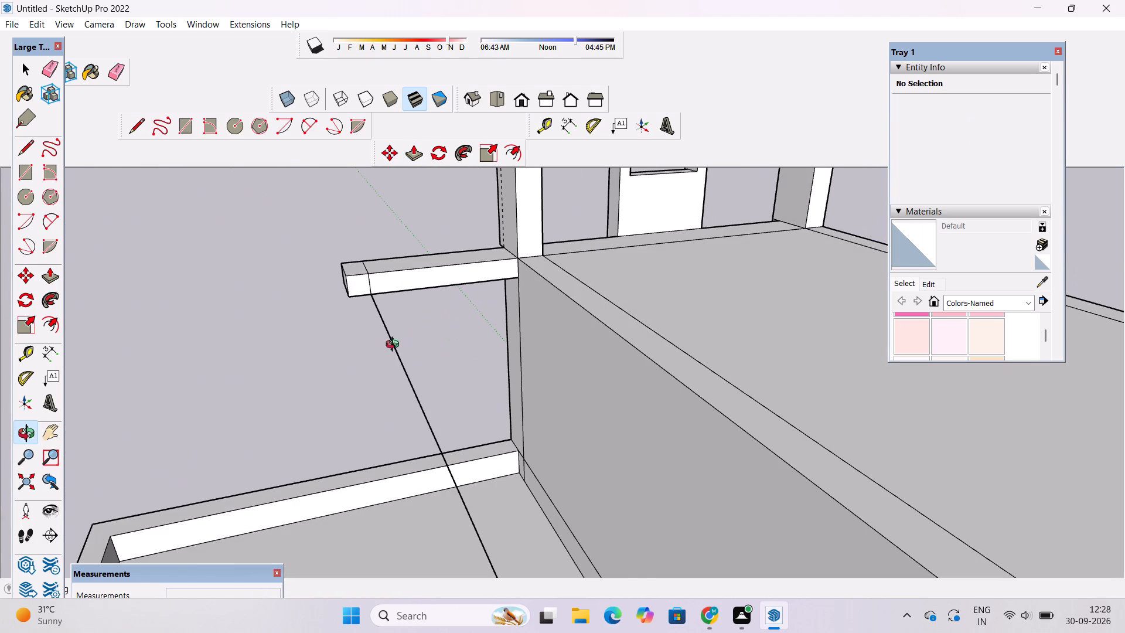
{"action": "left_click_drag", "start_coordinate": [398, 342], "coordinate": [464, 358], "text": "shift"}
{"action": "scroll", "coordinate": [432, 298], "scroll_direction": "up", "scroll_amount": 4, "text": "shift"}
{"action": "left_click_drag", "start_coordinate": [422, 311], "coordinate": [393, 250], "text": "shift"}
{"action": "left_click", "coordinate": [393, 253]}
{"action": "scroll", "coordinate": [390, 256], "scroll_direction": "down", "scroll_amount": 6}
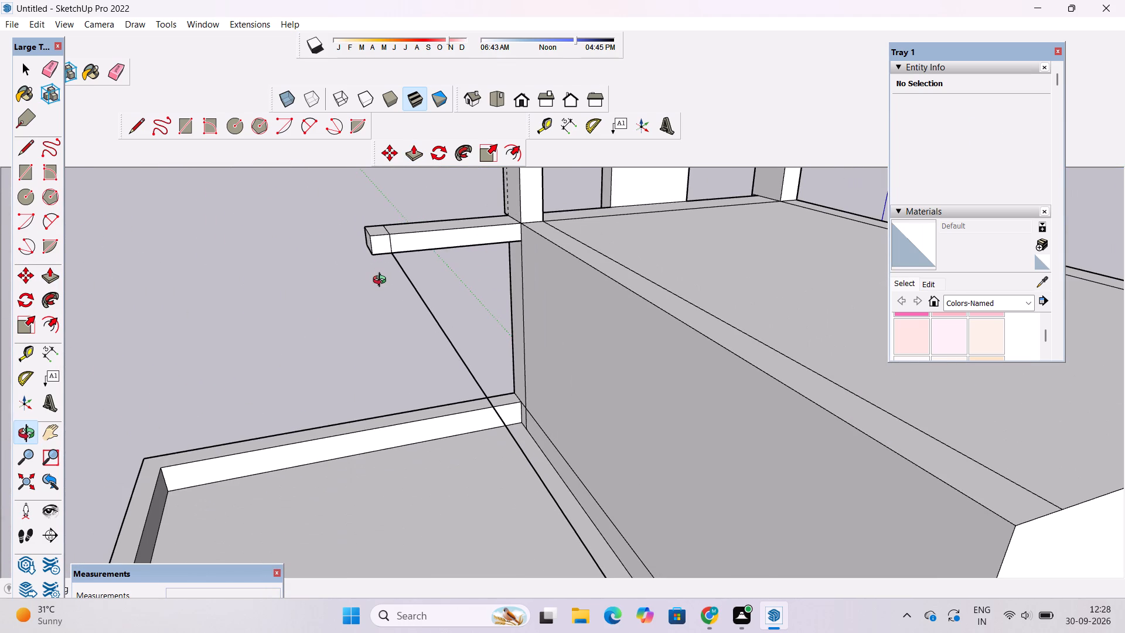
{"action": "key", "text": "p"}
{"action": "left_click", "coordinate": [380, 237]}
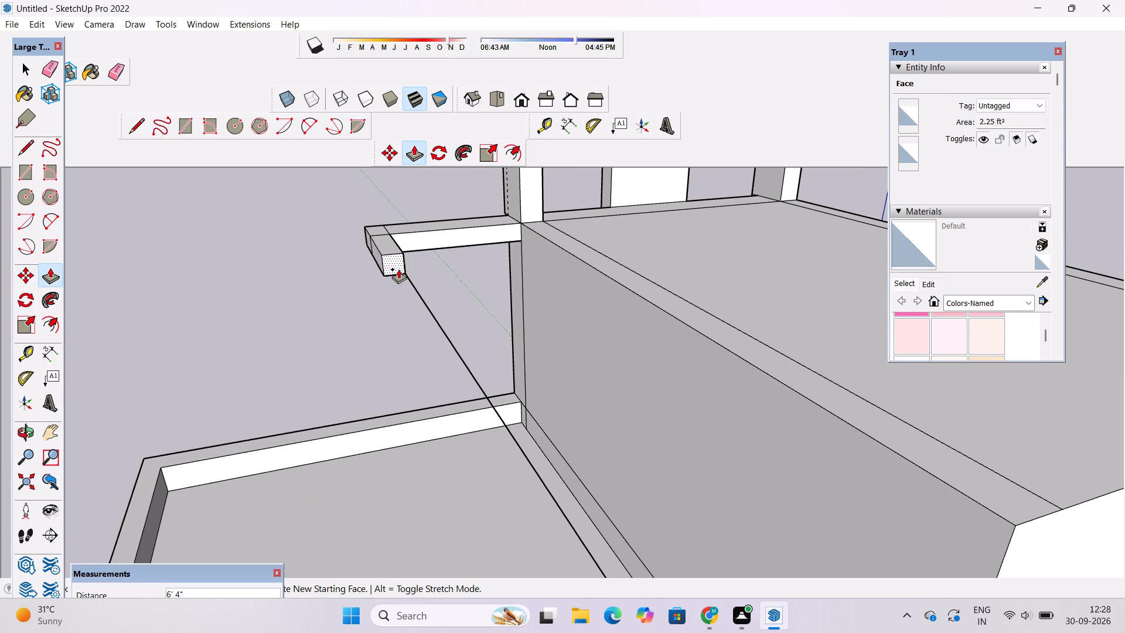
{"action": "scroll", "coordinate": [432, 318], "scroll_direction": "down", "scroll_amount": 11}
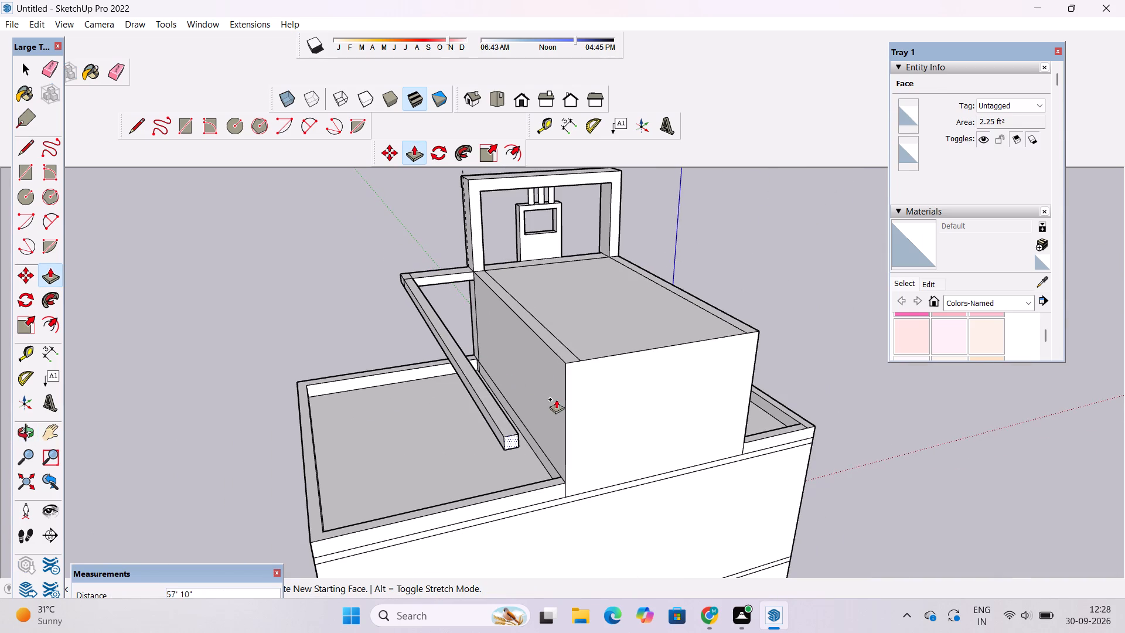
{"action": "scroll", "coordinate": [565, 395], "scroll_direction": "up", "scroll_amount": 3}
{"action": "left_click", "coordinate": [565, 395]}
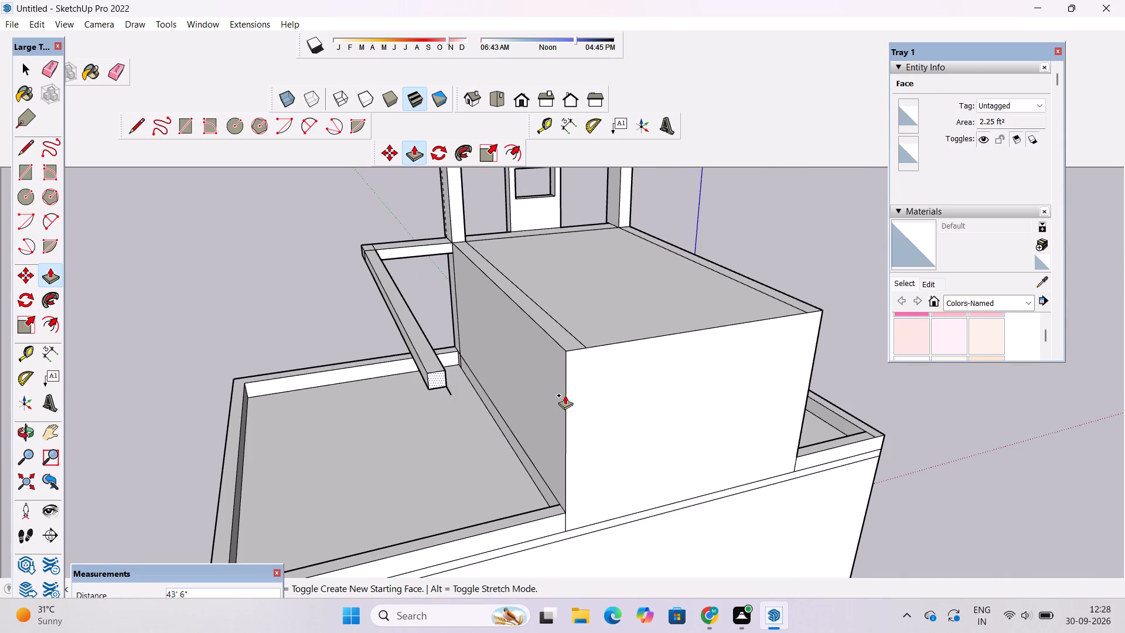
Erase the leftover line stub sticking out past the long beam's rear end.
{"action": "key", "text": "o"}
{"action": "scroll", "coordinate": [565, 395], "scroll_direction": "down", "scroll_amount": 5}
{"action": "left_click_drag", "start_coordinate": [452, 417], "coordinate": [670, 418]}
{"action": "left_click_drag", "start_coordinate": [793, 360], "coordinate": [765, 377]}
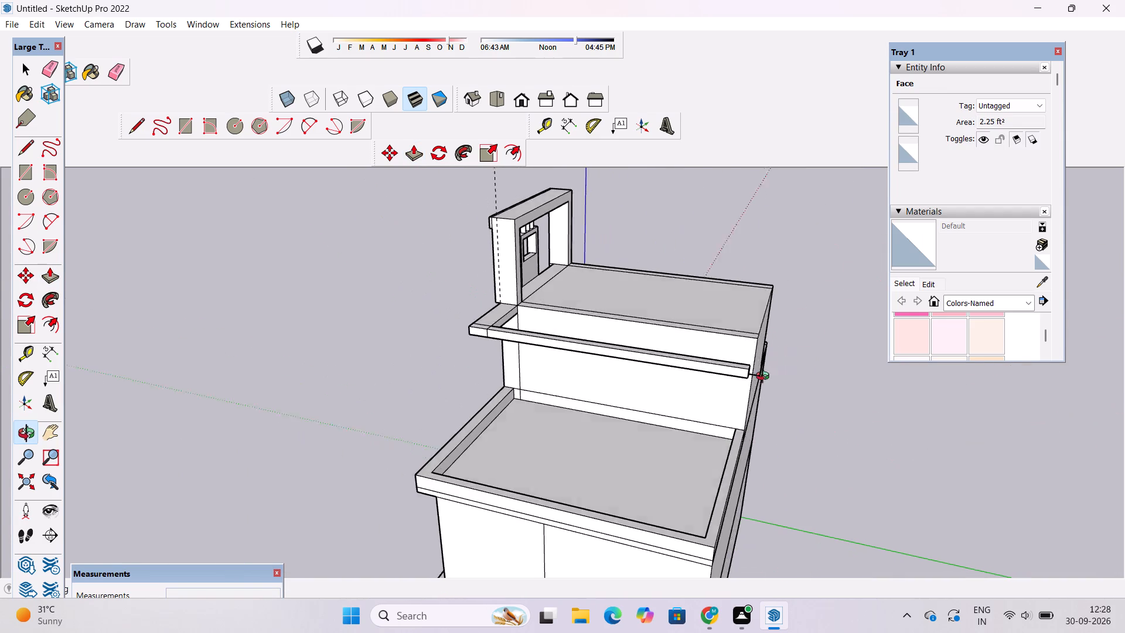
{"action": "left_click_drag", "start_coordinate": [765, 377], "coordinate": [366, 438]}
{"action": "scroll", "coordinate": [334, 375], "scroll_direction": "up", "scroll_amount": 4}
{"action": "left_click_drag", "start_coordinate": [333, 375], "coordinate": [380, 377], "text": "shift"}
{"action": "left_click_drag", "start_coordinate": [413, 413], "coordinate": [376, 421]}
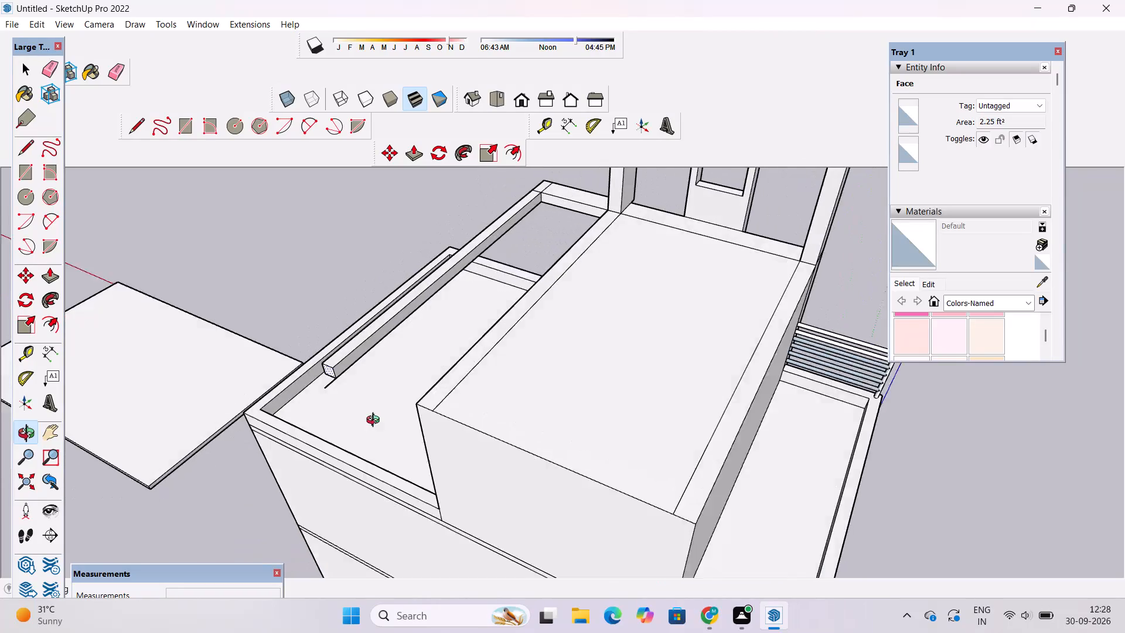
{"action": "left_click_drag", "start_coordinate": [376, 421], "coordinate": [352, 418]}
{"action": "scroll", "coordinate": [328, 354], "scroll_direction": "up", "scroll_amount": 3}
{"action": "left_click_drag", "start_coordinate": [369, 373], "coordinate": [323, 373]}
{"action": "left_click_drag", "start_coordinate": [341, 358], "coordinate": [435, 403]}
{"action": "scroll", "coordinate": [403, 423], "scroll_direction": "up", "scroll_amount": 4}
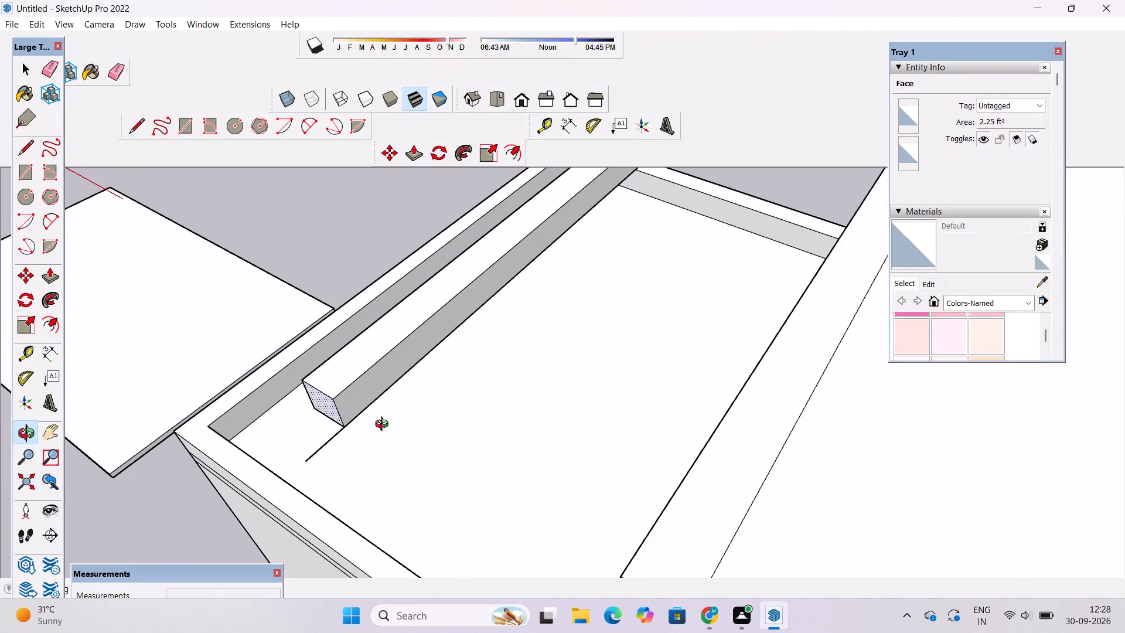
{"action": "left_click_drag", "start_coordinate": [372, 427], "coordinate": [385, 412], "text": "shift"}
{"action": "key", "text": "e"}
{"action": "left_click_drag", "start_coordinate": [337, 413], "coordinate": [345, 426]}
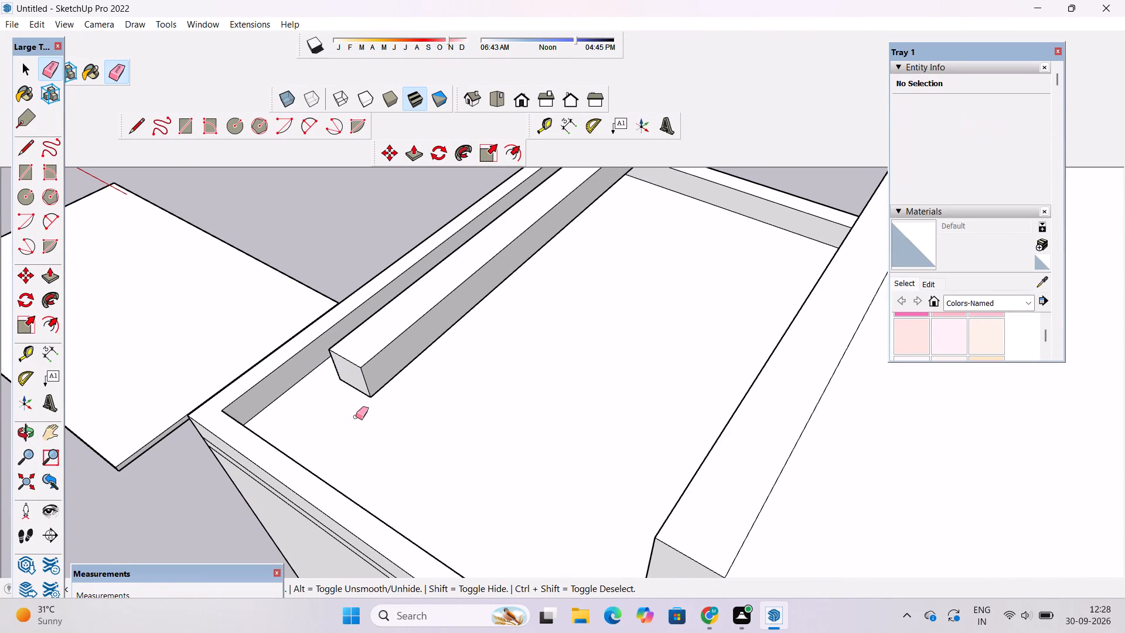
Draw a vertical line across the long beam's inner side along a guide offset 1.5' from its rear end.
{"action": "key", "text": "space"}
{"action": "key", "text": "t"}
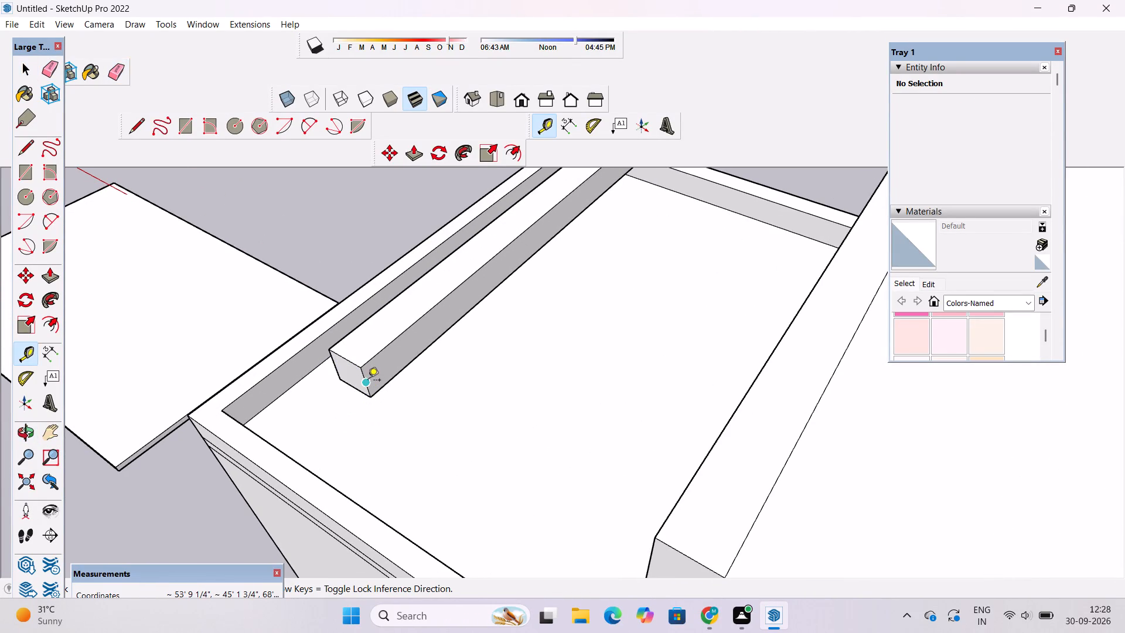
{"action": "left_click", "coordinate": [368, 381]}
{"action": "type", "text": "1.5'"}
{"action": "key", "text": "Return"}
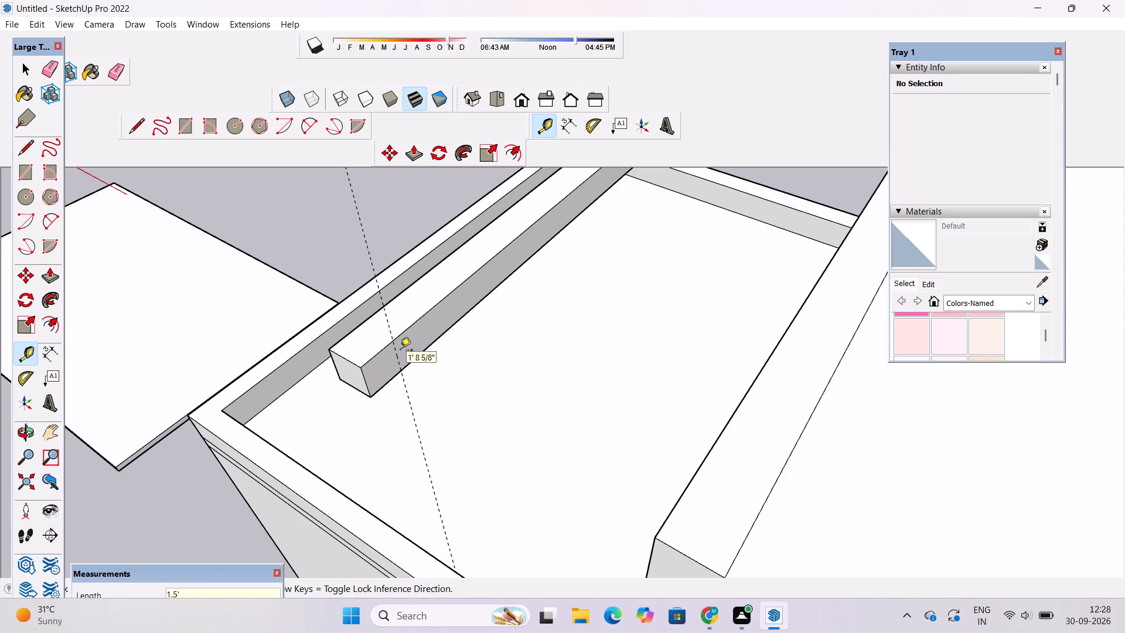
{"action": "key", "text": "l"}
{"action": "scroll", "coordinate": [404, 371], "scroll_direction": "up", "scroll_amount": 5}
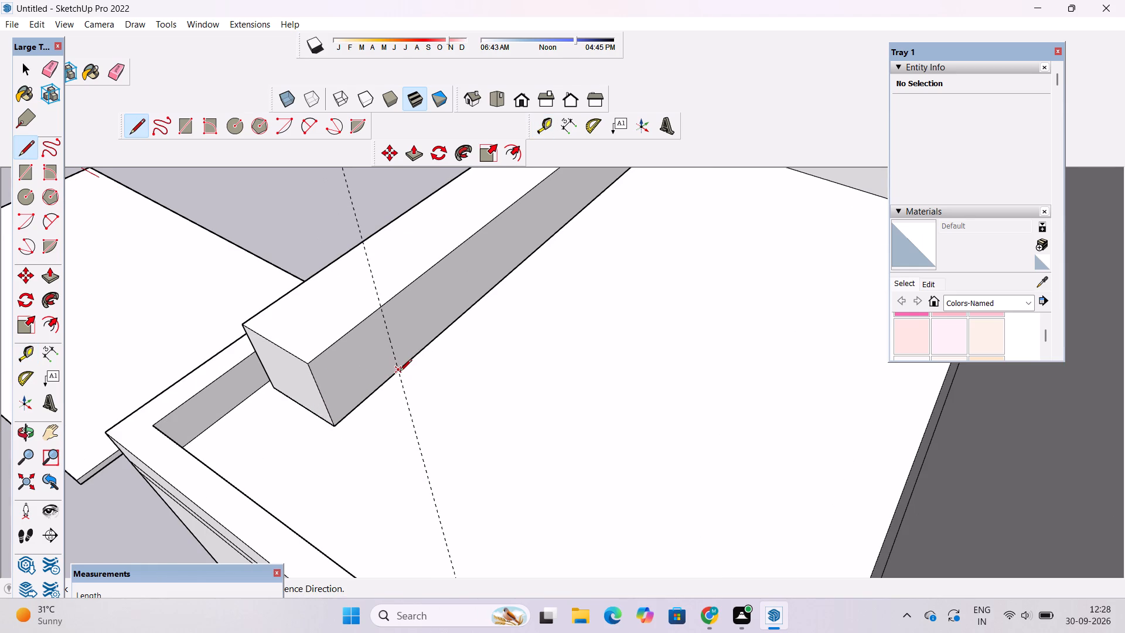
{"action": "left_click", "coordinate": [398, 371]}
{"action": "left_click", "coordinate": [378, 305]}
Erase the construction guide crossing the long beam near its rear end.
{"action": "key", "text": "space"}
{"action": "type", "text": "e"}
{"action": "left_click_drag", "start_coordinate": [368, 206], "coordinate": [350, 226]}
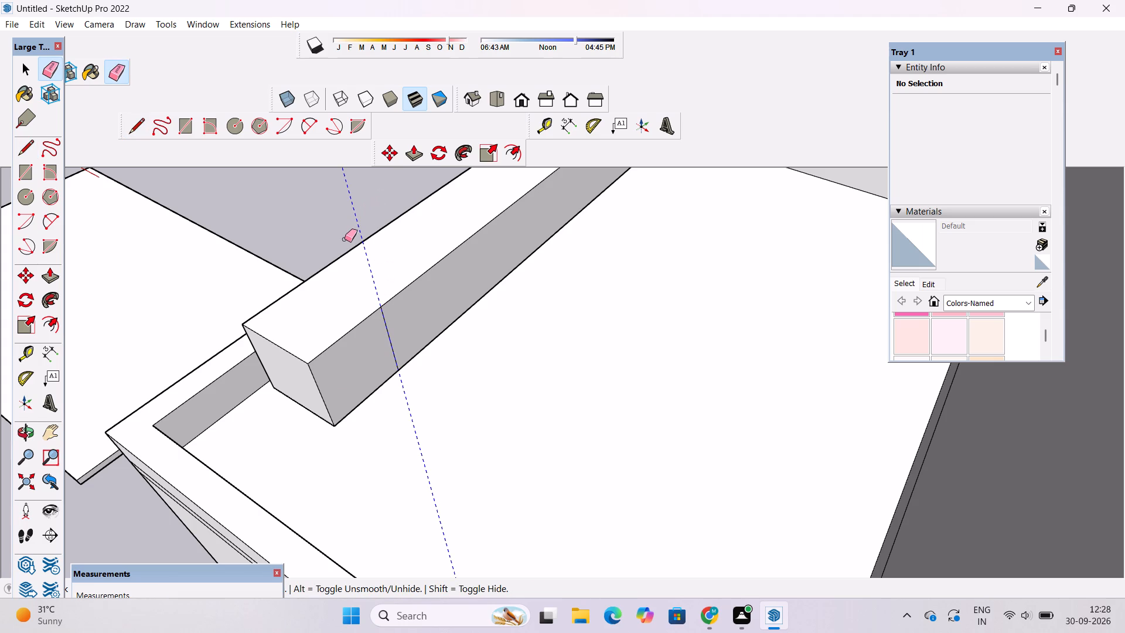
Extrude the square face at the long beam's rear end 10' 11" inward to the tower block's rear corner.
{"action": "key", "text": "o"}
{"action": "scroll", "coordinate": [345, 242], "scroll_direction": "down", "scroll_amount": 4}
{"action": "left_click_drag", "start_coordinate": [442, 365], "coordinate": [429, 339]}
{"action": "scroll", "coordinate": [425, 334], "scroll_direction": "down", "scroll_amount": 2}
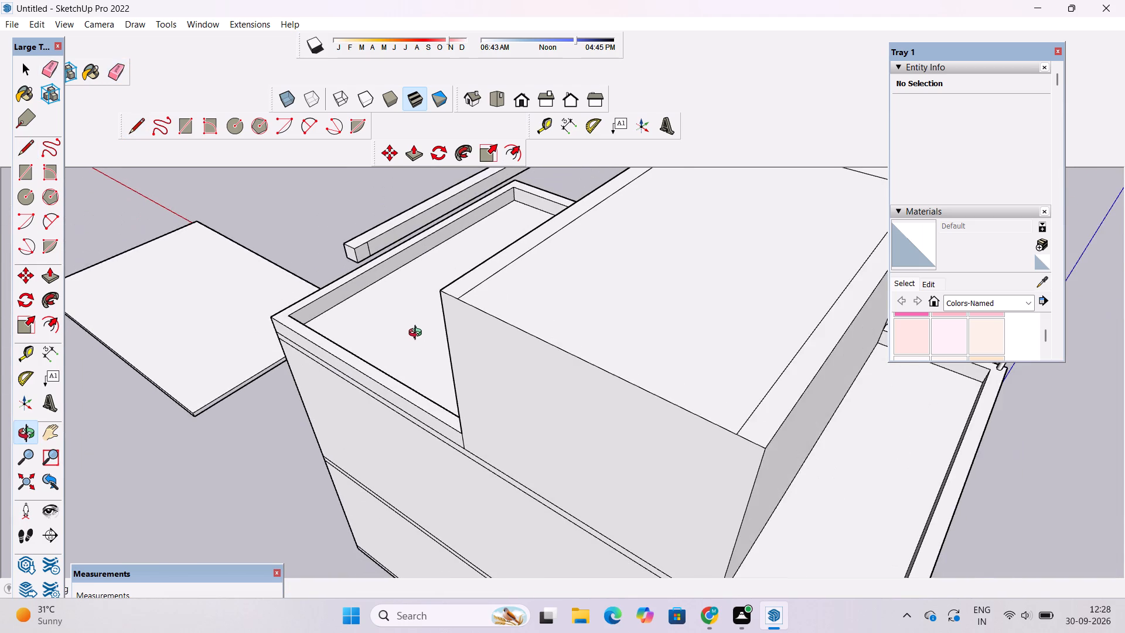
{"action": "left_click_drag", "start_coordinate": [395, 316], "coordinate": [402, 402], "text": "shift"}
{"action": "scroll", "coordinate": [379, 337], "scroll_direction": "up", "scroll_amount": 3}
{"action": "left_click_drag", "start_coordinate": [394, 411], "coordinate": [366, 329], "text": "shift"}
{"action": "left_click_drag", "start_coordinate": [343, 342], "coordinate": [391, 343]}
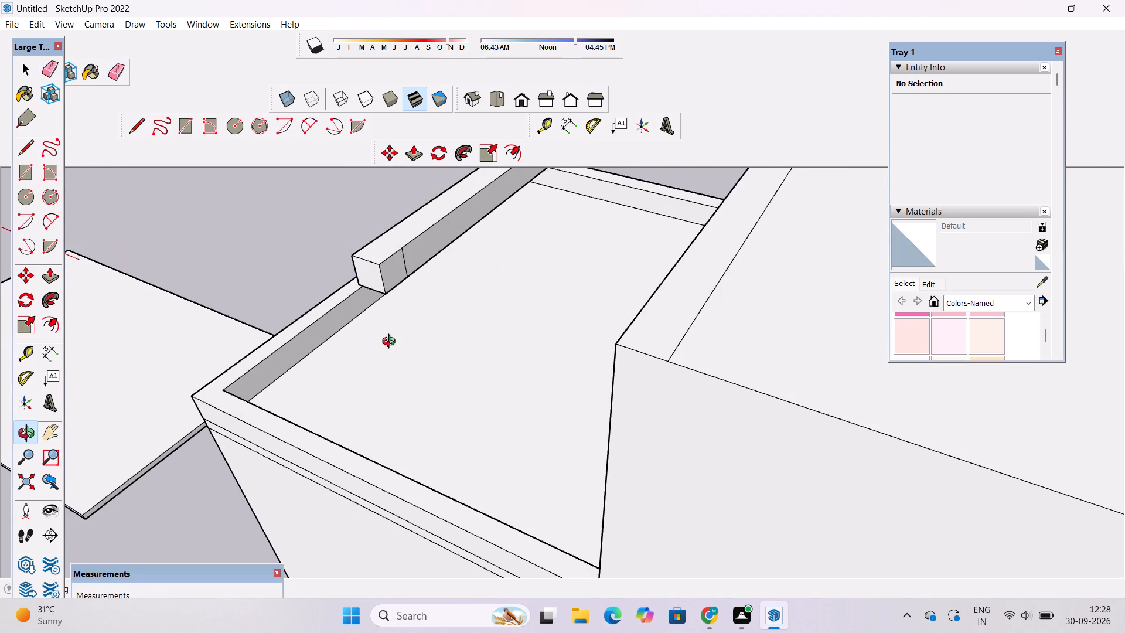
{"action": "key", "text": "p"}
{"action": "scroll", "coordinate": [429, 318], "scroll_direction": "up", "scroll_amount": 1}
{"action": "left_click", "coordinate": [409, 271]}
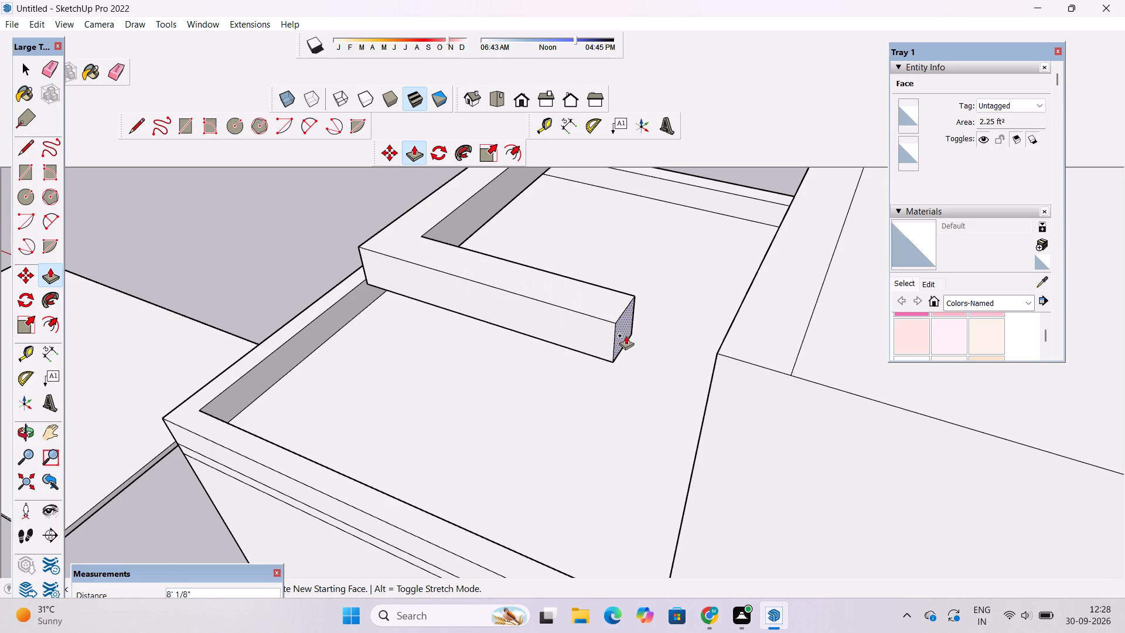
{"action": "left_click", "coordinate": [717, 355]}
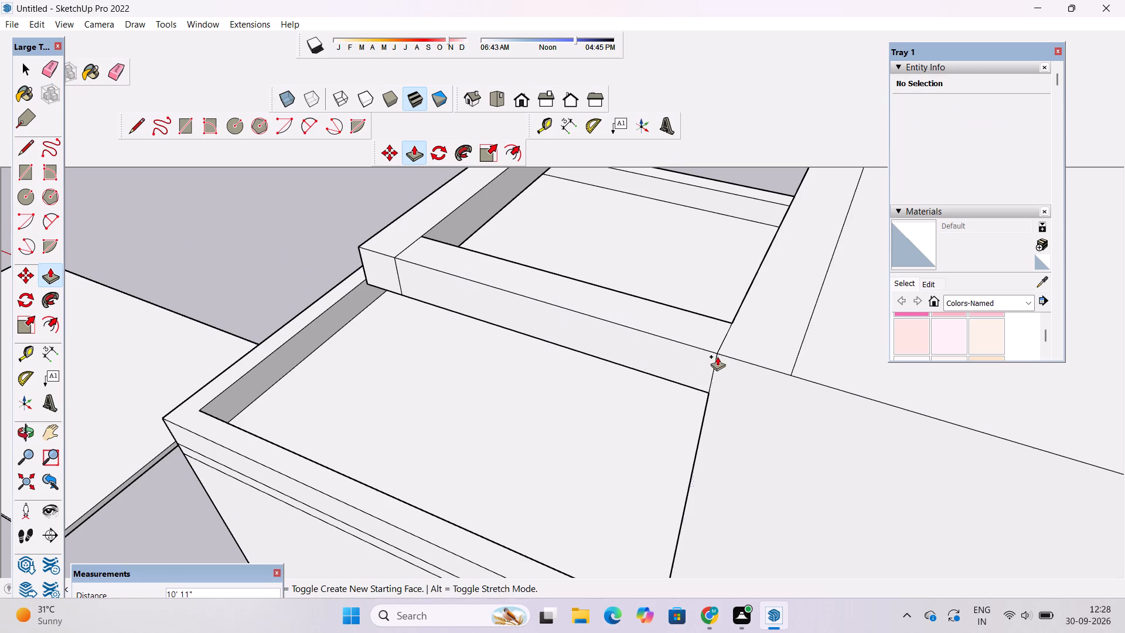
Examine the beam frame beside the tower from the rear, above and front.
{"action": "key", "text": "o"}
{"action": "scroll", "coordinate": [718, 359], "scroll_direction": "down", "scroll_amount": 6}
{"action": "left_click_drag", "start_coordinate": [744, 375], "coordinate": [300, 384]}
{"action": "scroll", "coordinate": [520, 328], "scroll_direction": "down", "scroll_amount": 4}
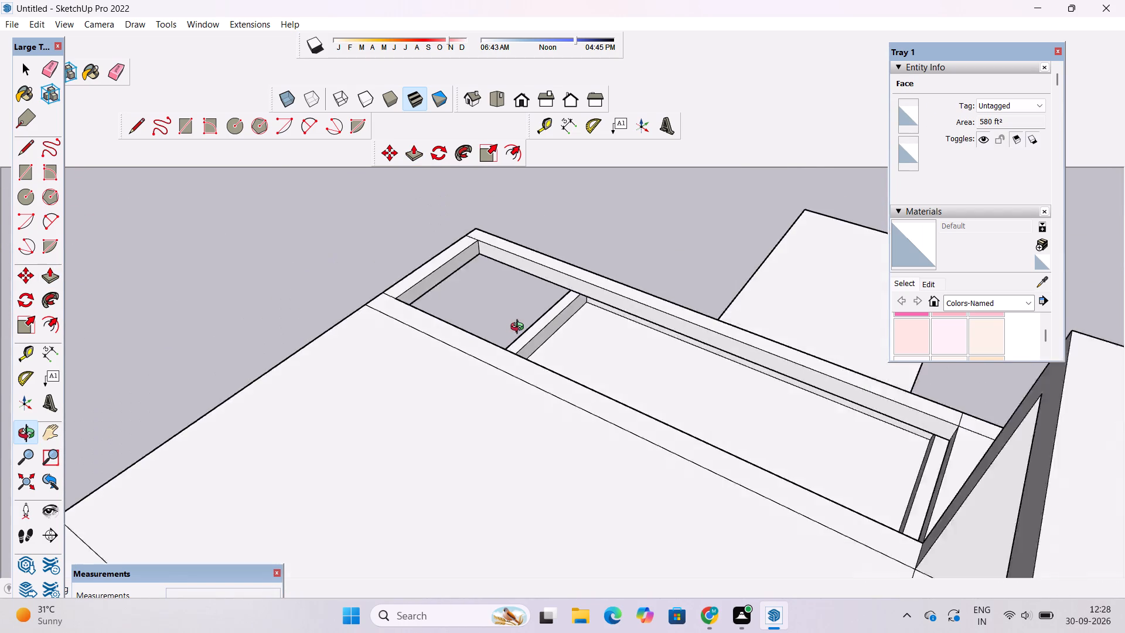
{"action": "scroll", "coordinate": [520, 328], "scroll_direction": "down", "scroll_amount": 1}
{"action": "left_click_drag", "start_coordinate": [626, 367], "coordinate": [434, 358]}
{"action": "scroll", "coordinate": [668, 350], "scroll_direction": "up", "scroll_amount": 5}
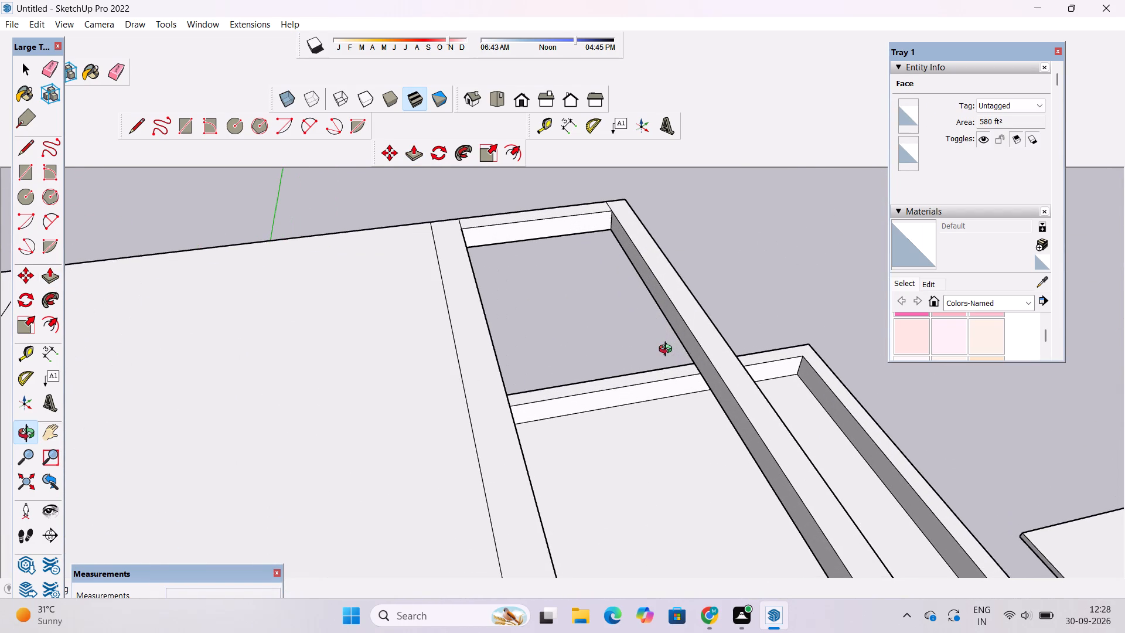
{"action": "left_click_drag", "start_coordinate": [675, 365], "coordinate": [582, 346]}
{"action": "scroll", "coordinate": [560, 345], "scroll_direction": "down", "scroll_amount": 5}
{"action": "left_click_drag", "start_coordinate": [523, 356], "coordinate": [544, 292], "text": "shift"}
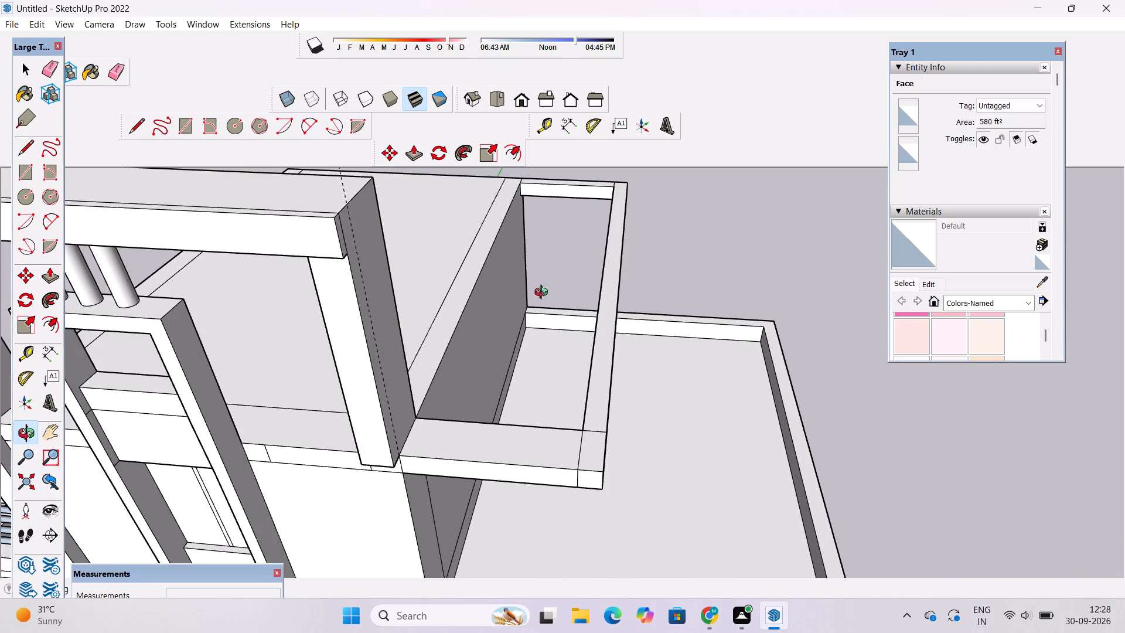
{"action": "scroll", "coordinate": [544, 294], "scroll_direction": "down", "scroll_amount": 4}
{"action": "left_click_drag", "start_coordinate": [459, 389], "coordinate": [481, 339]}
{"action": "scroll", "coordinate": [483, 354], "scroll_direction": "up", "scroll_amount": 4}
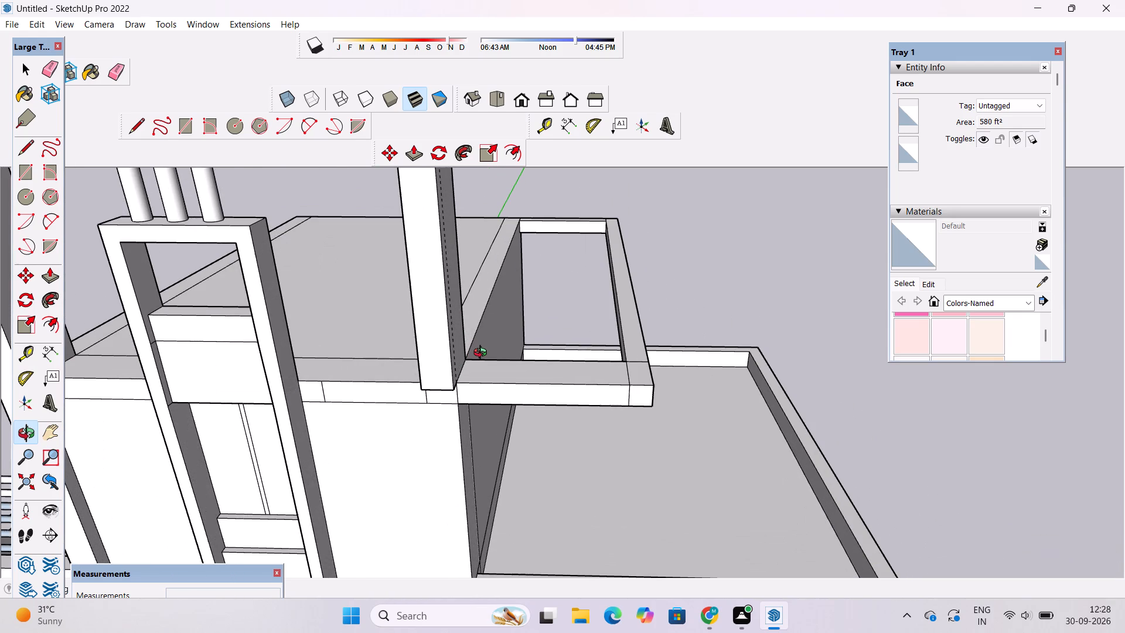
{"action": "scroll", "coordinate": [483, 356], "scroll_direction": "down", "scroll_amount": 4}
{"action": "left_click_drag", "start_coordinate": [483, 391], "coordinate": [495, 329], "text": "shift"}
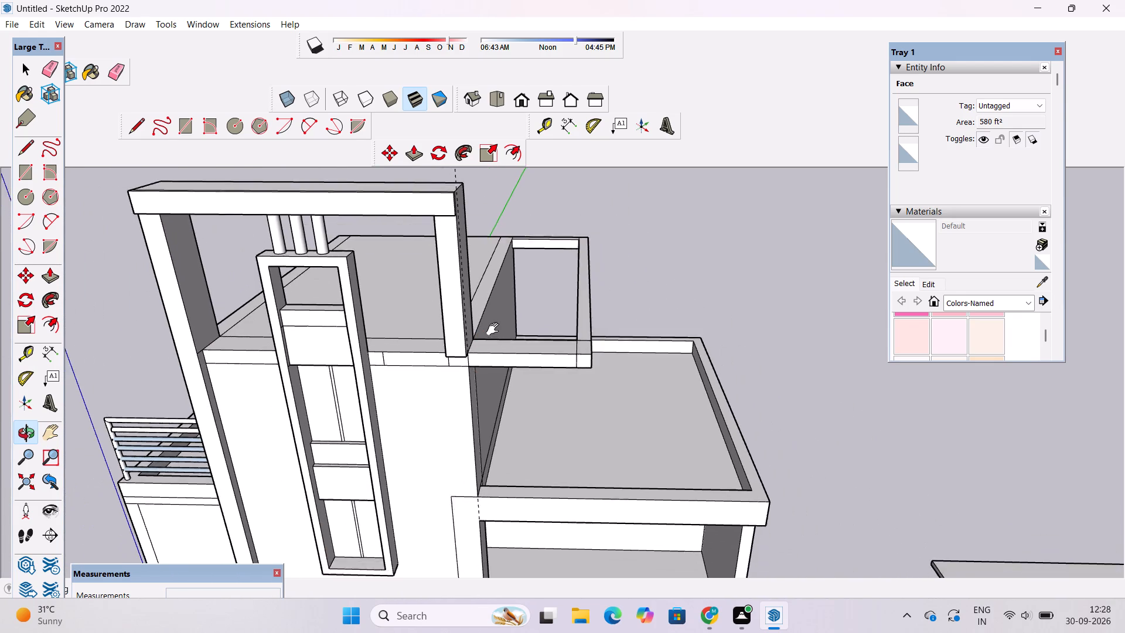
Extrude the small square face on the tower's top band beside the tall ladder-like frame 8' outward.
{"action": "left_click_drag", "start_coordinate": [495, 329], "coordinate": [495, 329], "text": "shift"}
{"action": "scroll", "coordinate": [459, 335], "scroll_direction": "up", "scroll_amount": 7}
{"action": "left_click_drag", "start_coordinate": [496, 322], "coordinate": [412, 339]}
{"action": "left_click_drag", "start_coordinate": [386, 326], "coordinate": [469, 327], "text": "shift"}
{"action": "left_click_drag", "start_coordinate": [416, 288], "coordinate": [432, 377], "text": "shift"}
{"action": "left_click_drag", "start_coordinate": [432, 378], "coordinate": [452, 341]}
{"action": "key", "text": "p"}
{"action": "left_click", "coordinate": [449, 311]}
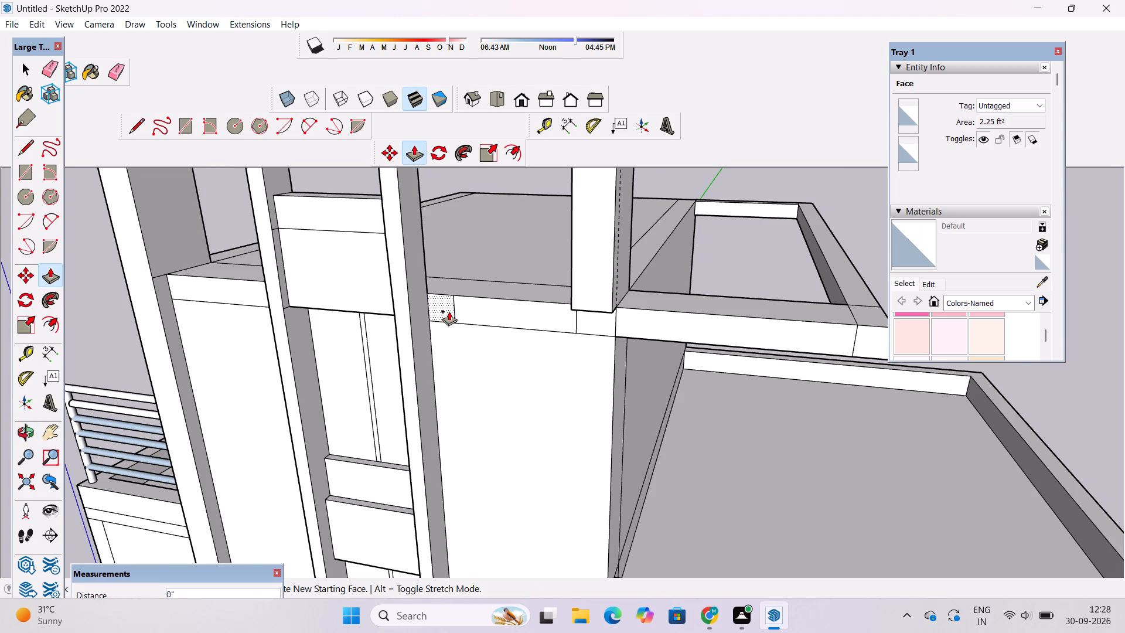
{"action": "scroll", "coordinate": [429, 324], "scroll_direction": "down", "scroll_amount": 5}
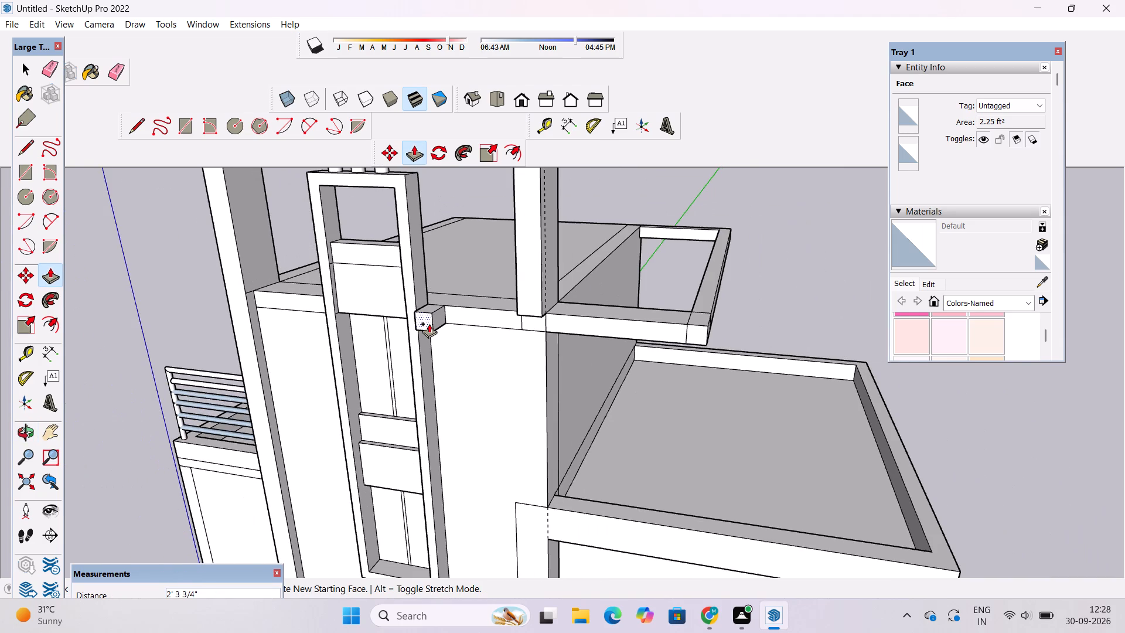
{"action": "scroll", "coordinate": [429, 324], "scroll_direction": "down", "scroll_amount": 2}
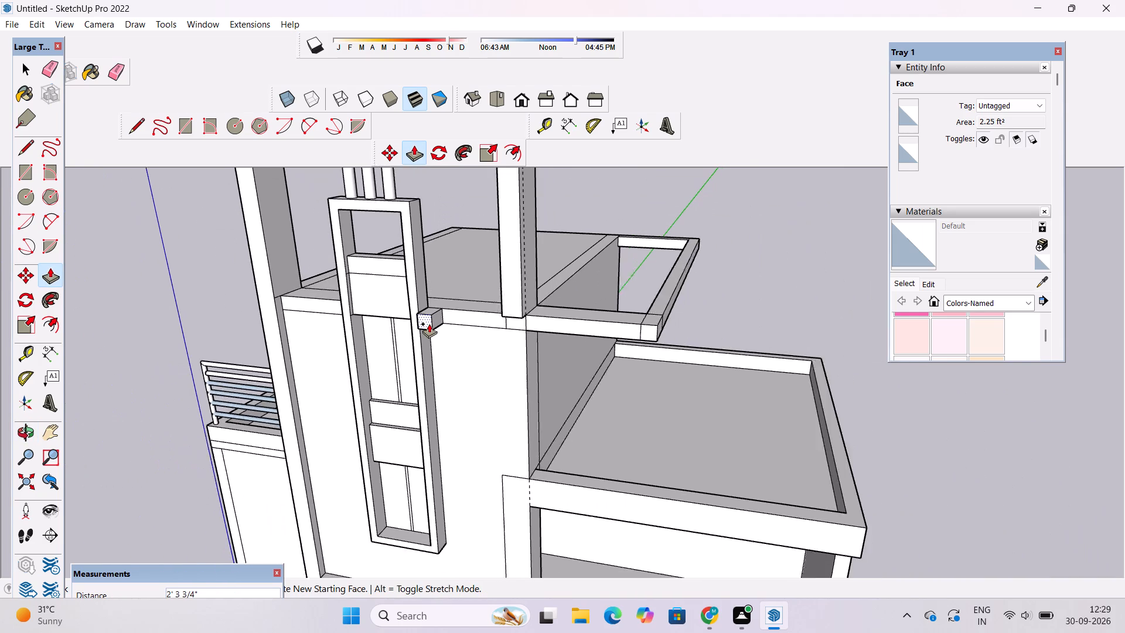
{"action": "scroll", "coordinate": [429, 324], "scroll_direction": "down", "scroll_amount": 1}
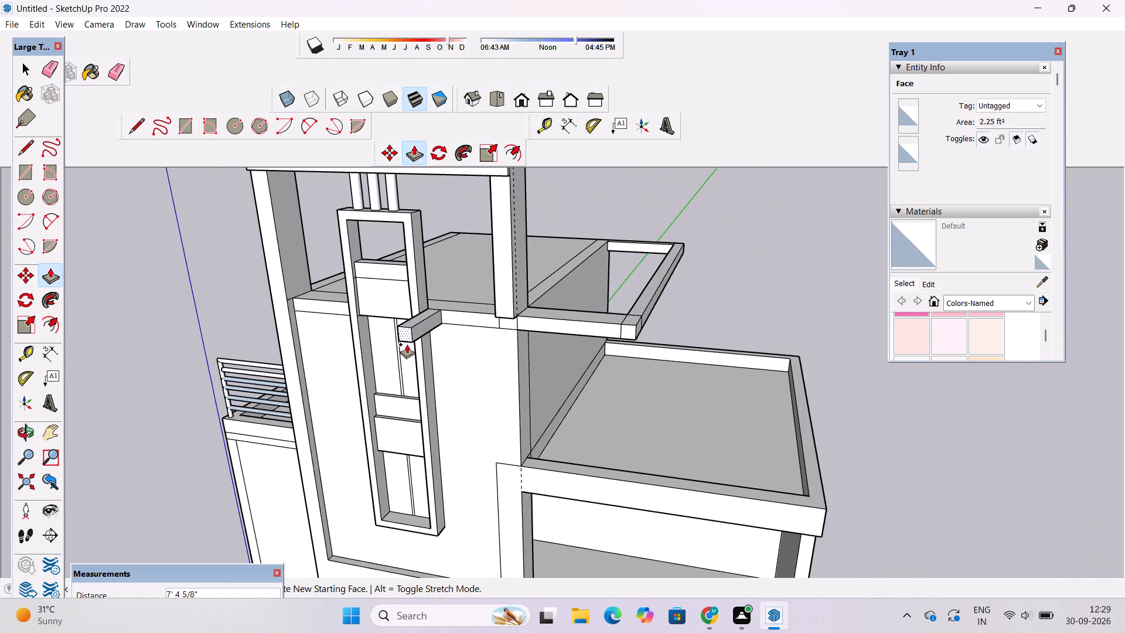
{"action": "type", "text": "8'"}
{"action": "key", "text": "Return"}
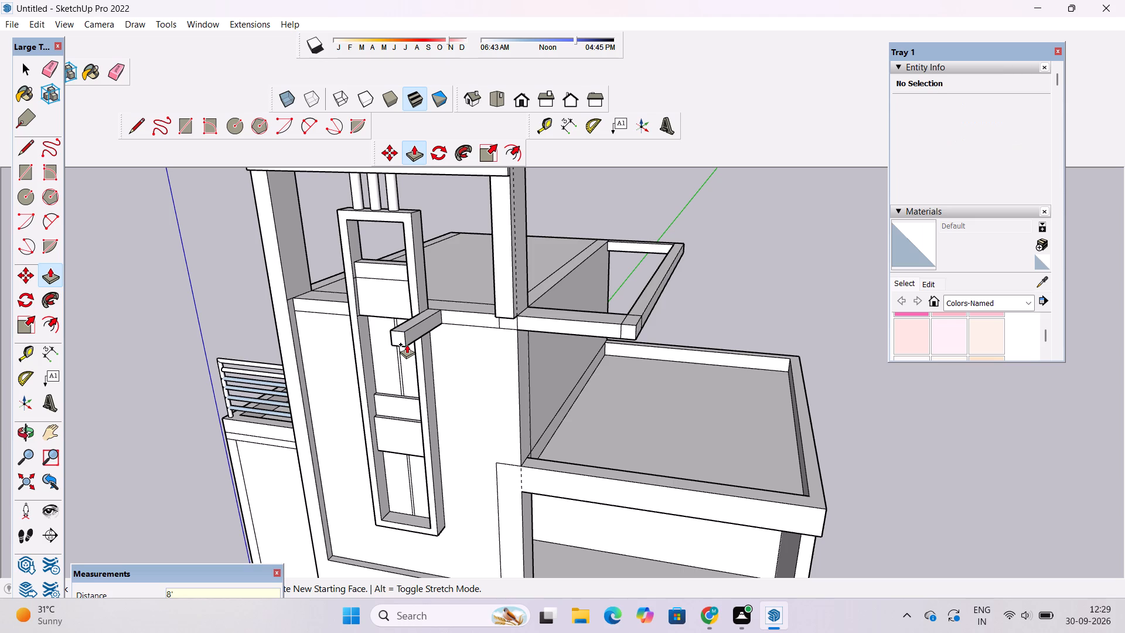
Extrude the band face below the upright column and the side frame's outer end face outward, level with the 8' beam.
{"action": "scroll", "coordinate": [407, 344], "scroll_direction": "up", "scroll_amount": 4}
{"action": "scroll", "coordinate": [416, 342], "scroll_direction": "down", "scroll_amount": 5}
{"action": "scroll", "coordinate": [519, 343], "scroll_direction": "up", "scroll_amount": 6}
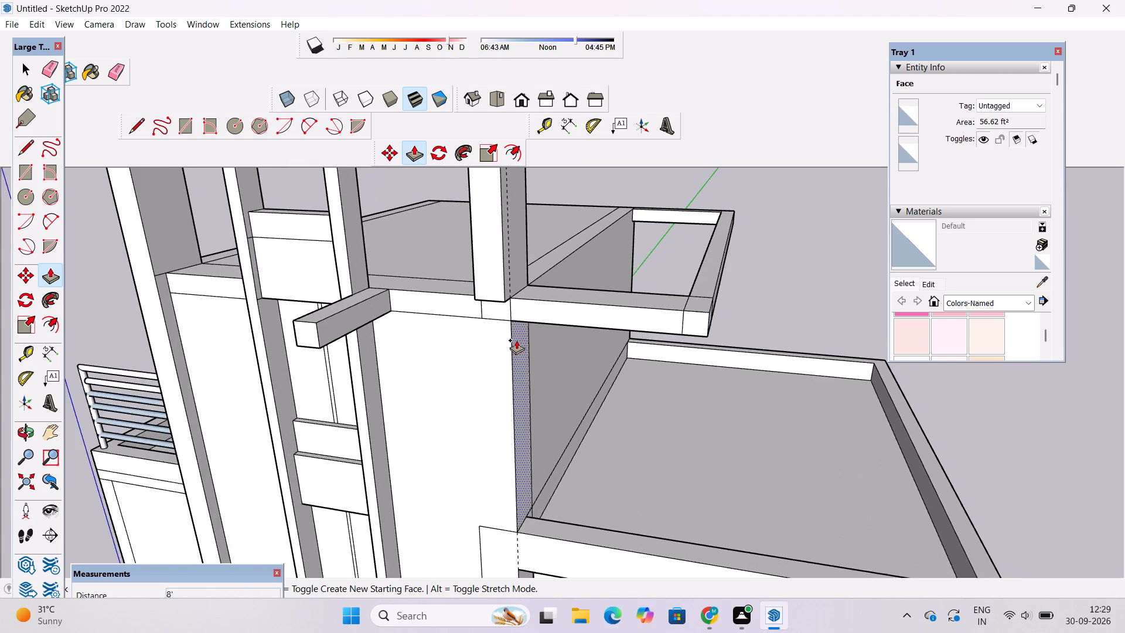
{"action": "scroll", "coordinate": [516, 340], "scroll_direction": "up", "scroll_amount": 2}
{"action": "left_click", "coordinate": [496, 293]}
{"action": "left_click", "coordinate": [212, 321]}
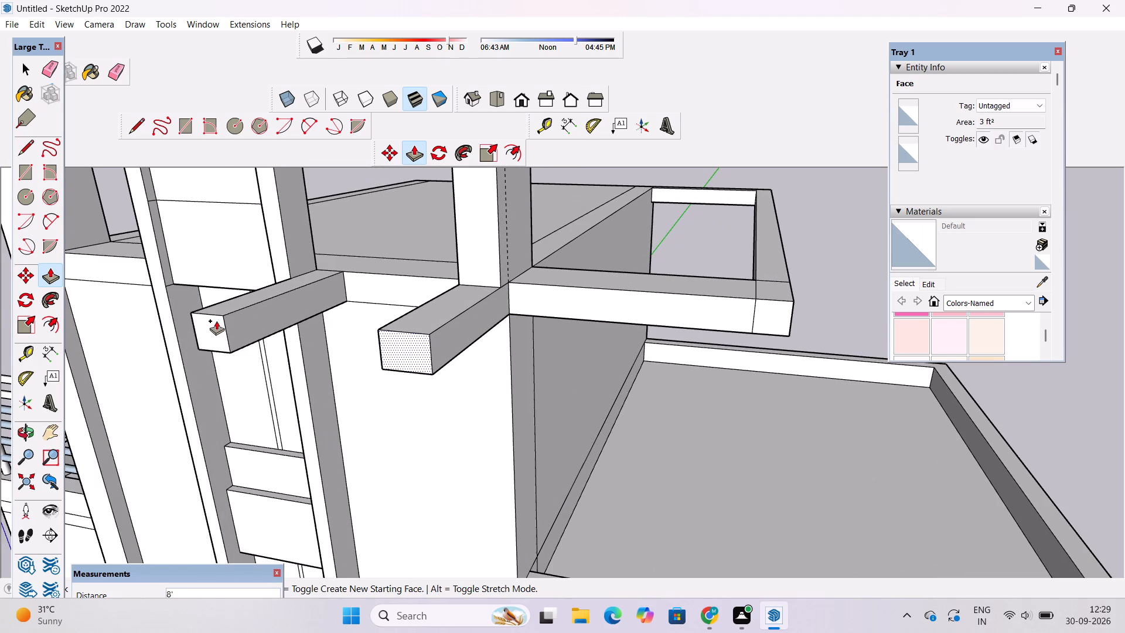
{"action": "left_click", "coordinate": [763, 318]}
{"action": "left_click", "coordinate": [422, 350]}
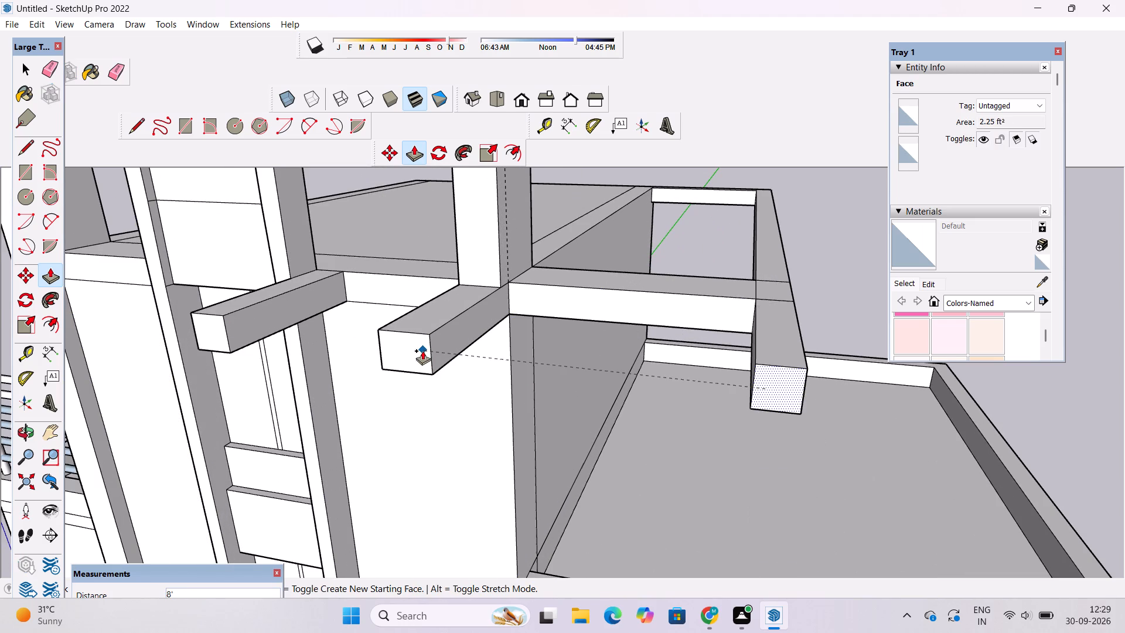
Examine the ends of the three projecting beams from above, the front and along the side.
{"action": "key", "text": "o"}
{"action": "scroll", "coordinate": [391, 301], "scroll_direction": "down", "scroll_amount": 12}
{"action": "left_click_drag", "start_coordinate": [366, 345], "coordinate": [476, 332]}
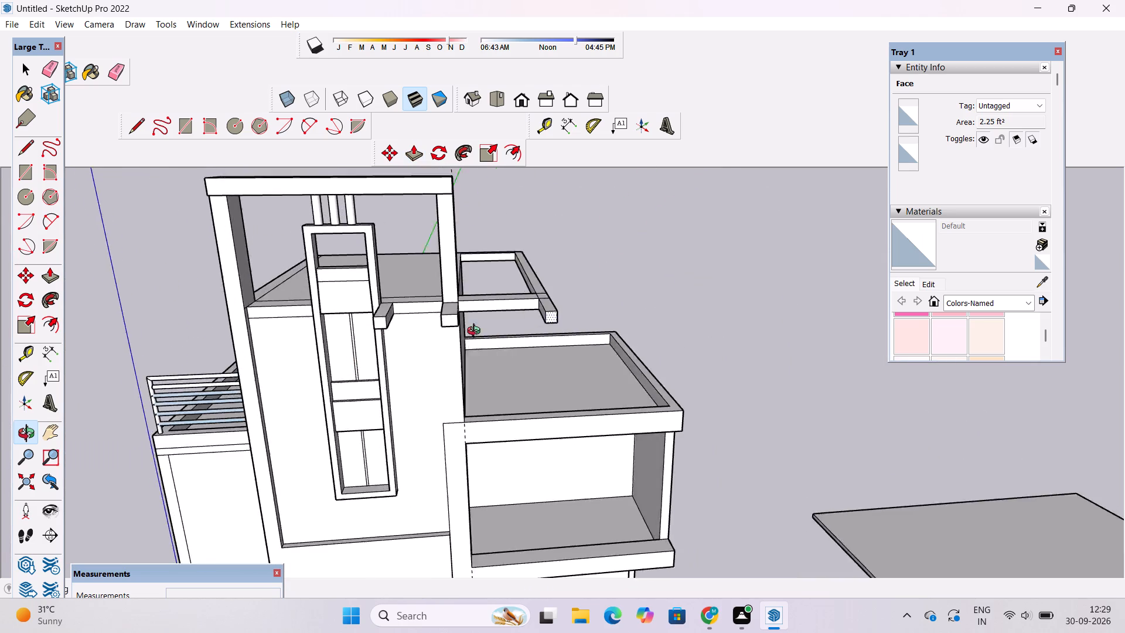
{"action": "left_click_drag", "start_coordinate": [476, 332], "coordinate": [673, 447]}
{"action": "scroll", "coordinate": [690, 404], "scroll_direction": "up", "scroll_amount": 2}
{"action": "left_click_drag", "start_coordinate": [687, 404], "coordinate": [620, 339], "text": "shift"}
{"action": "scroll", "coordinate": [550, 342], "scroll_direction": "up", "scroll_amount": 2}
{"action": "left_click_drag", "start_coordinate": [544, 346], "coordinate": [472, 364]}
{"action": "left_click_drag", "start_coordinate": [365, 368], "coordinate": [371, 368], "text": "shift"}
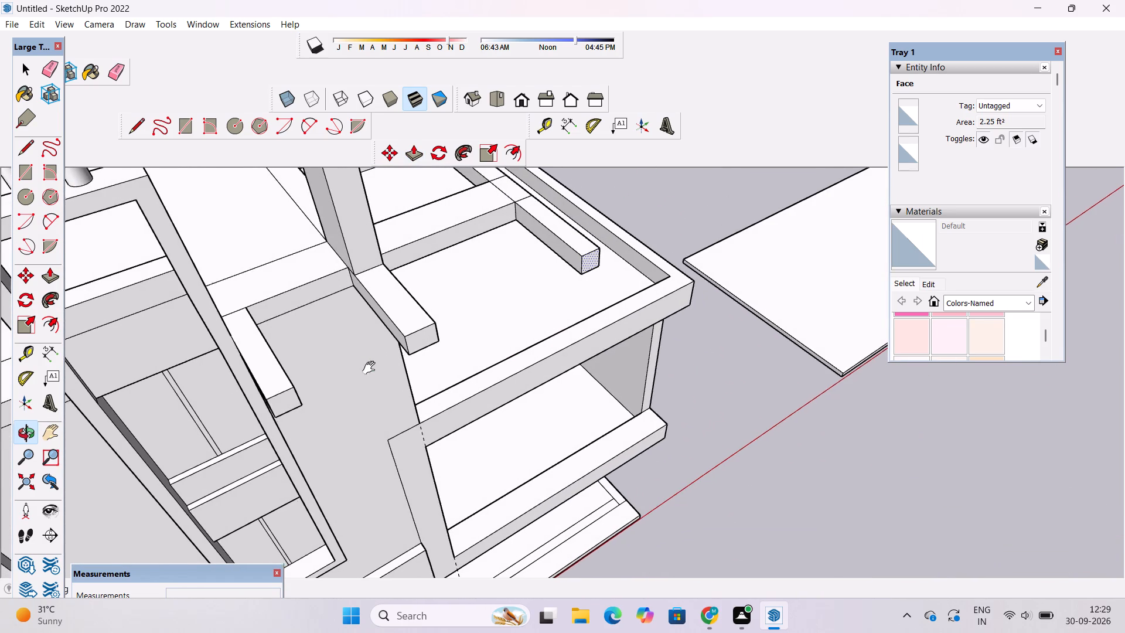
{"action": "left_click_drag", "start_coordinate": [371, 368], "coordinate": [411, 393], "text": "shift"}
{"action": "scroll", "coordinate": [383, 374], "scroll_direction": "up", "scroll_amount": 3}
{"action": "left_click_drag", "start_coordinate": [380, 365], "coordinate": [384, 311]}
{"action": "scroll", "coordinate": [384, 308], "scroll_direction": "down", "scroll_amount": 4}
{"action": "scroll", "coordinate": [339, 361], "scroll_direction": "up", "scroll_amount": 4}
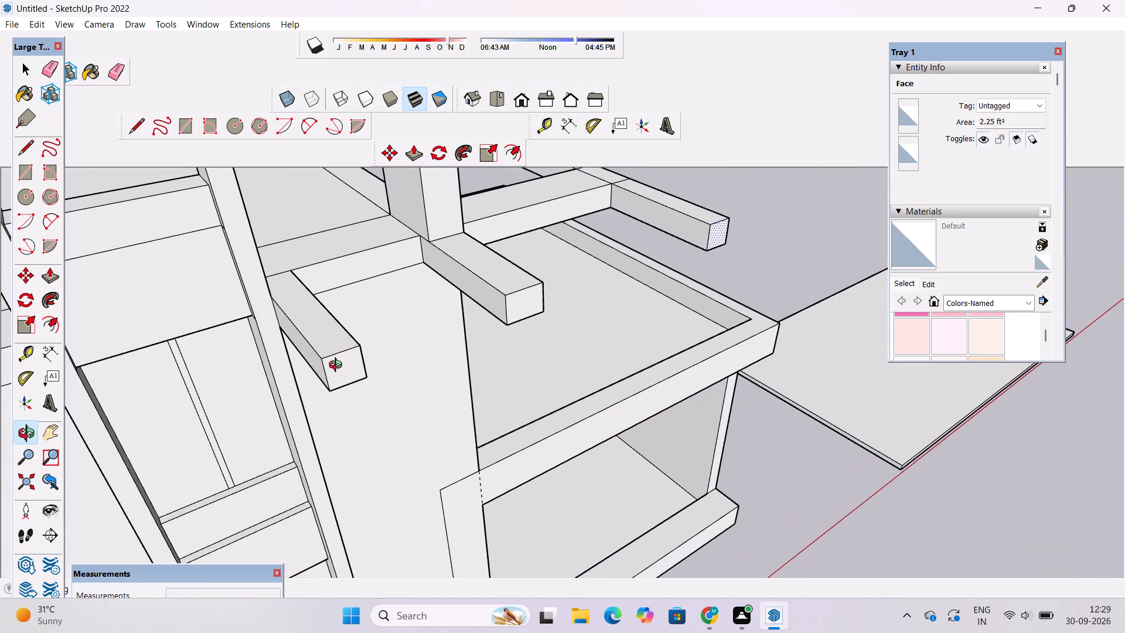
{"action": "left_click_drag", "start_coordinate": [339, 376], "coordinate": [517, 343]}
{"action": "left_click_drag", "start_coordinate": [550, 389], "coordinate": [505, 379], "text": "shift"}
{"action": "key", "text": "l"}
{"action": "scroll", "coordinate": [505, 379], "scroll_direction": "up", "scroll_amount": 4}
{"action": "scroll", "coordinate": [538, 331], "scroll_direction": "down", "scroll_amount": 4}
{"action": "scroll", "coordinate": [392, 324], "scroll_direction": "down", "scroll_amount": 2}
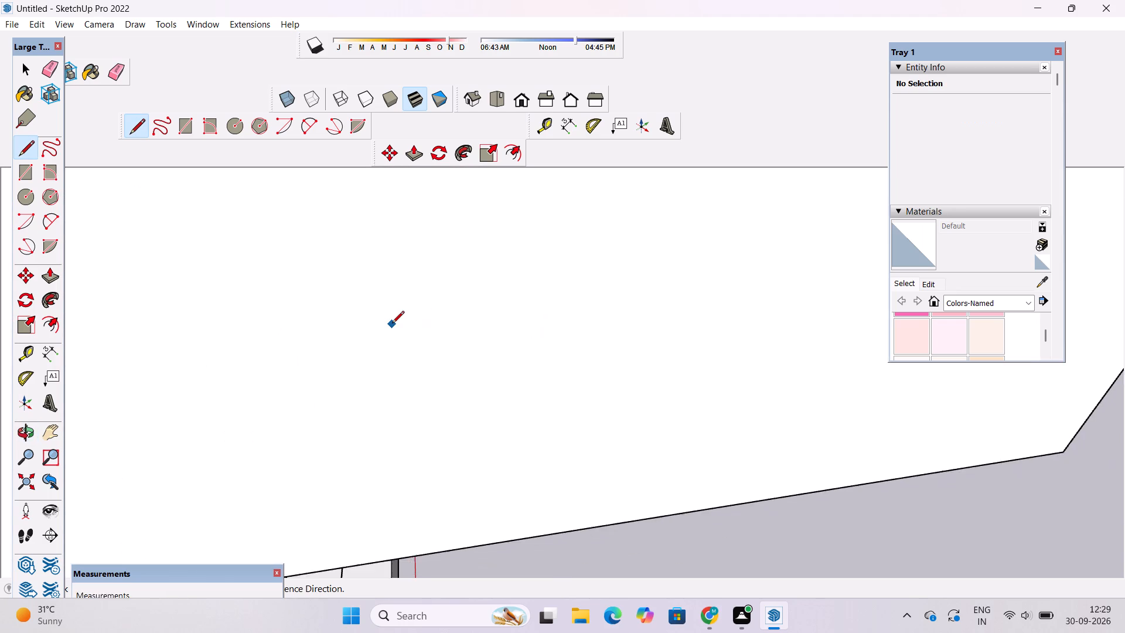
{"action": "scroll", "coordinate": [392, 324], "scroll_direction": "down", "scroll_amount": 3}
{"action": "key", "text": "space"}
{"action": "key", "text": "o"}
{"action": "scroll", "coordinate": [329, 338], "scroll_direction": "down", "scroll_amount": 20}
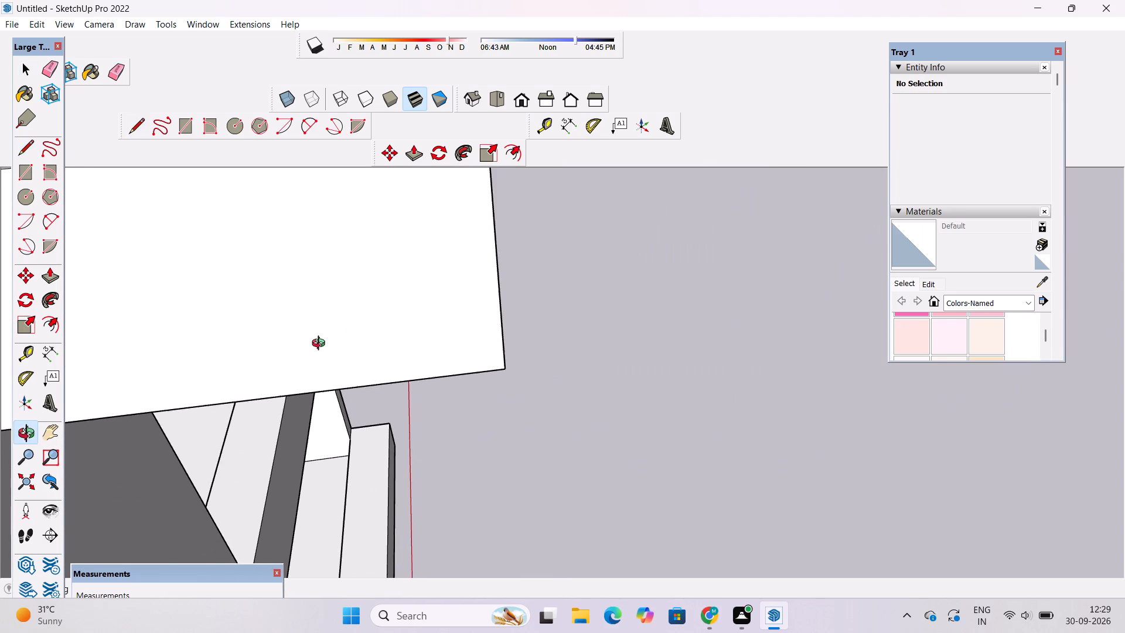
{"action": "scroll", "coordinate": [321, 345], "scroll_direction": "down", "scroll_amount": 5}
{"action": "scroll", "coordinate": [405, 348], "scroll_direction": "down", "scroll_amount": 7}
{"action": "left_click_drag", "start_coordinate": [506, 345], "coordinate": [455, 354]}
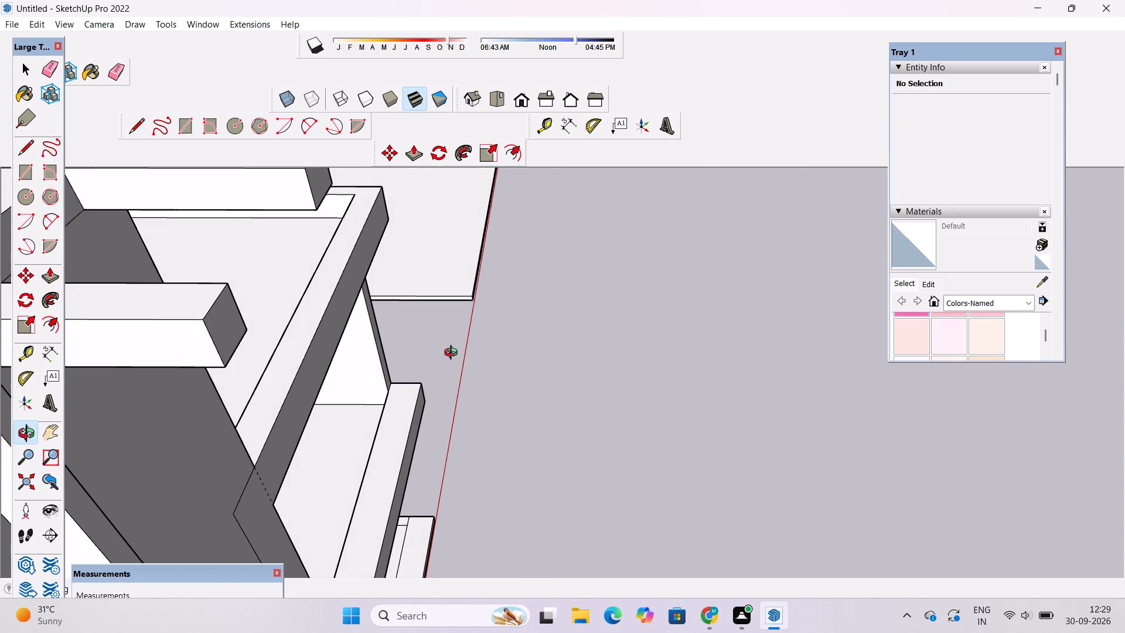
{"action": "left_click_drag", "start_coordinate": [376, 359], "coordinate": [458, 352], "text": "shift"}
{"action": "left_click_drag", "start_coordinate": [485, 363], "coordinate": [475, 353]}
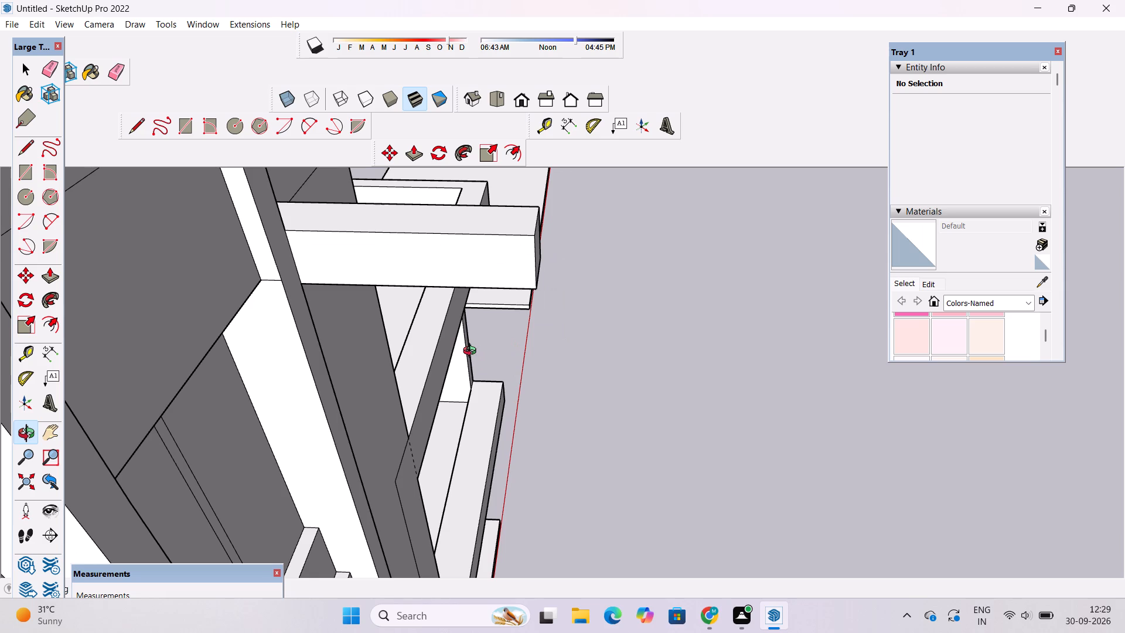
{"action": "left_click_drag", "start_coordinate": [523, 291], "coordinate": [520, 323], "text": "shift"}
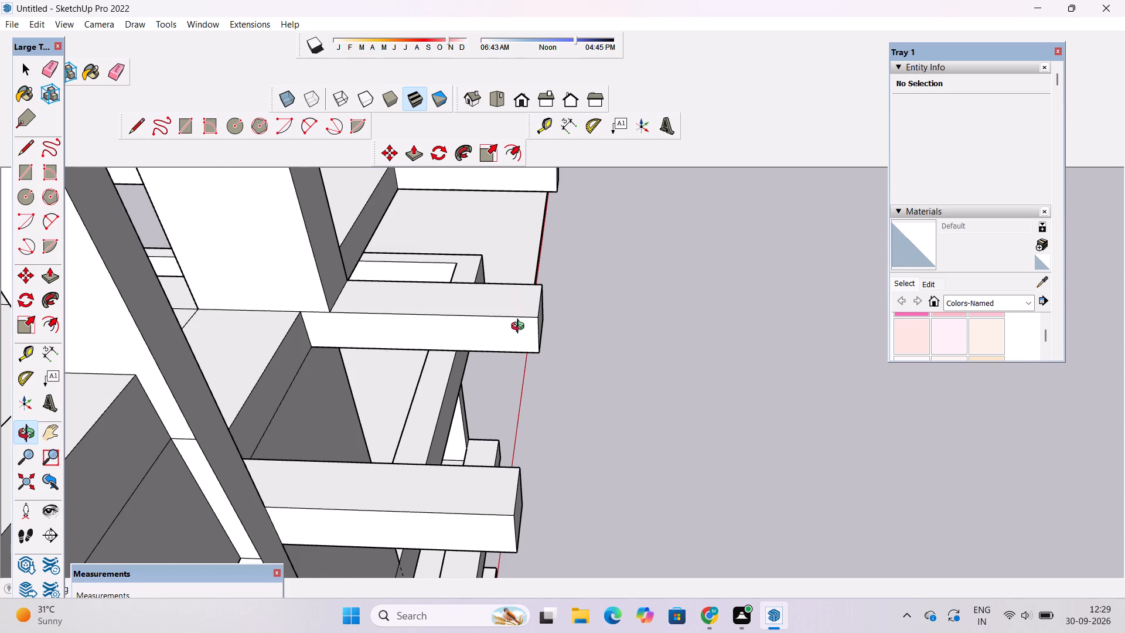
{"action": "left_click_drag", "start_coordinate": [526, 344], "coordinate": [525, 332]}
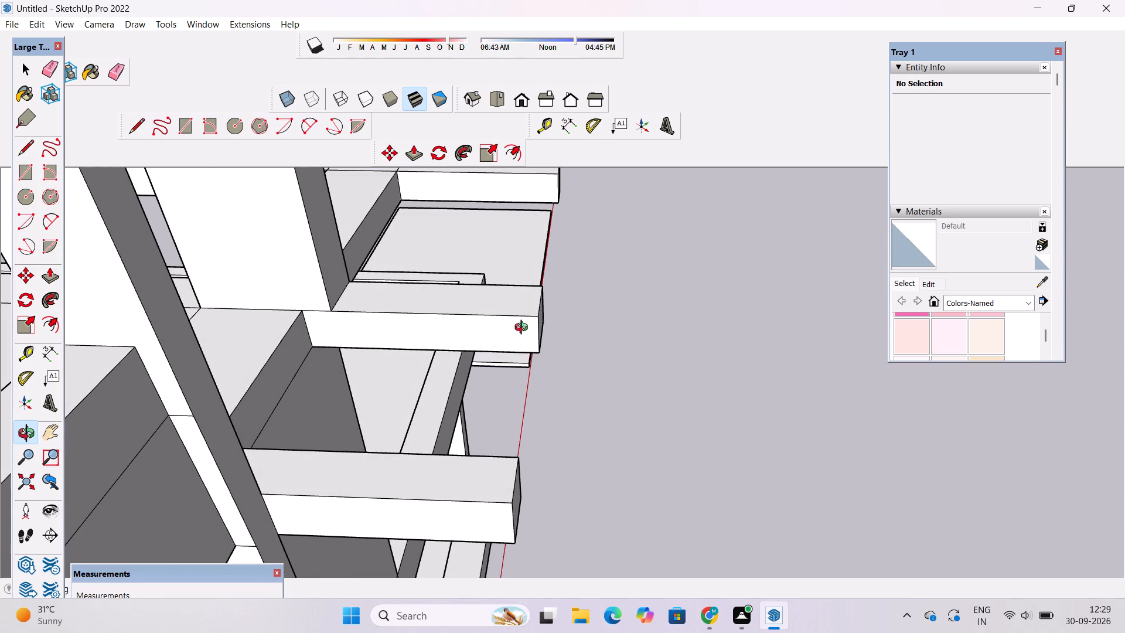
{"action": "scroll", "coordinate": [524, 329], "scroll_direction": "down", "scroll_amount": 1}
{"action": "left_click_drag", "start_coordinate": [530, 339], "coordinate": [512, 293]}
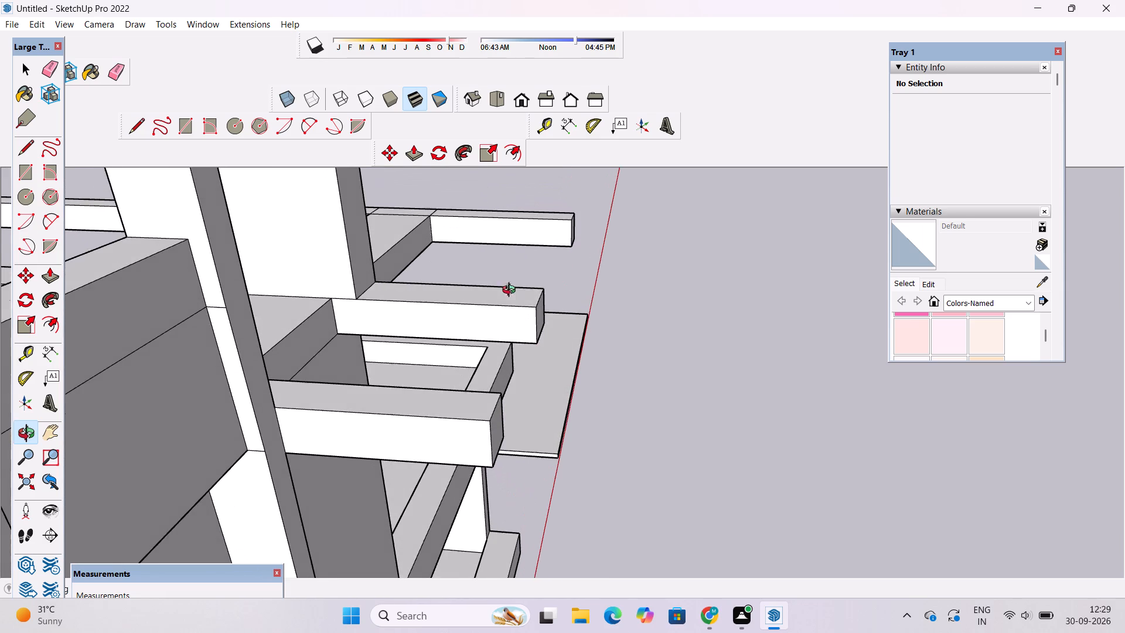
{"action": "left_click_drag", "start_coordinate": [516, 321], "coordinate": [501, 311], "text": "shift"}
{"action": "left_click_drag", "start_coordinate": [504, 329], "coordinate": [484, 305], "text": "shift"}
{"action": "left_click_drag", "start_coordinate": [474, 320], "coordinate": [492, 324]}
{"action": "left_click_drag", "start_coordinate": [492, 324], "coordinate": [467, 321], "text": "shift"}
{"action": "scroll", "coordinate": [448, 341], "scroll_direction": "up", "scroll_amount": 1}
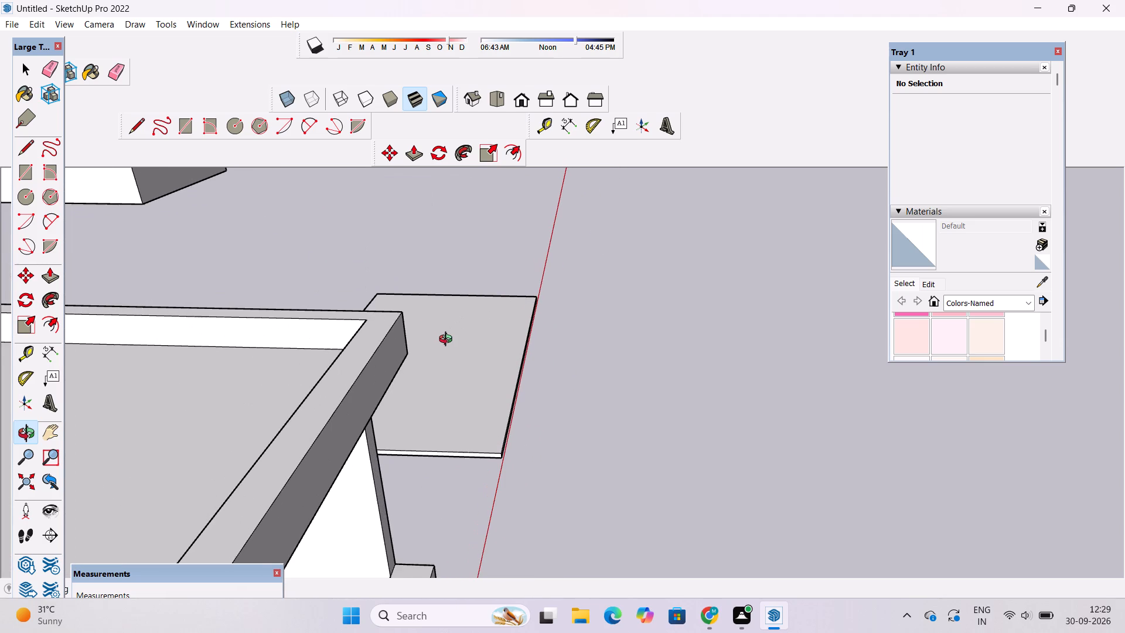
{"action": "scroll", "coordinate": [448, 341], "scroll_direction": "down", "scroll_amount": 1}
{"action": "left_click_drag", "start_coordinate": [388, 364], "coordinate": [465, 372], "text": "shift"}
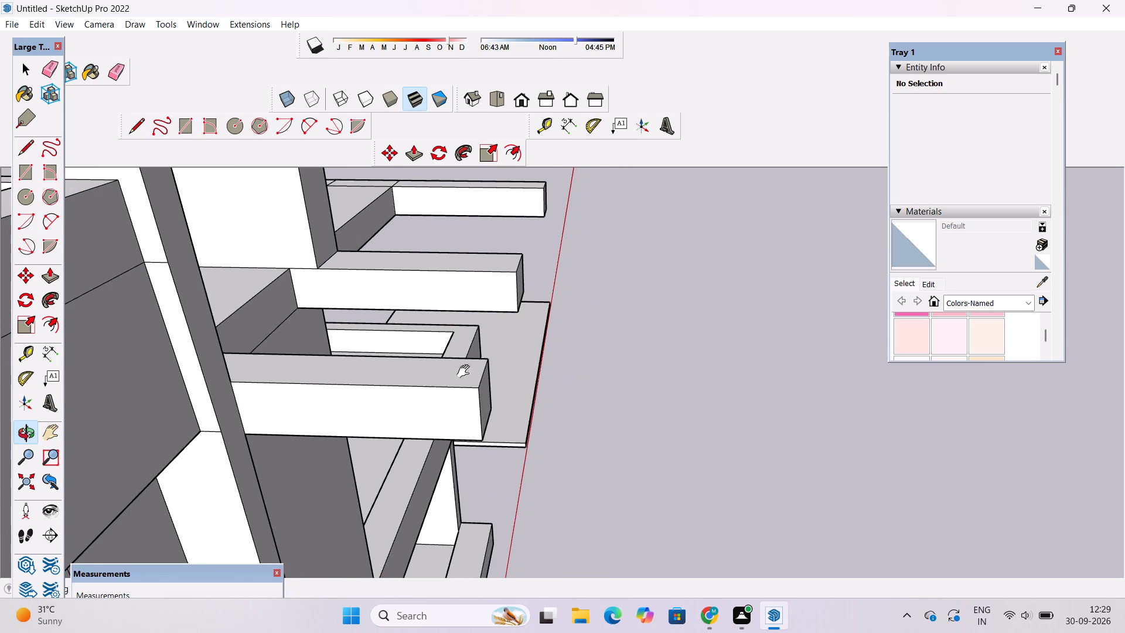
Draw an outline from the nearest beam's upper end corner: 1.5' outward, about 22.5' across the beam ends, and back to the farthest beam's corner.
{"action": "key", "text": "l"}
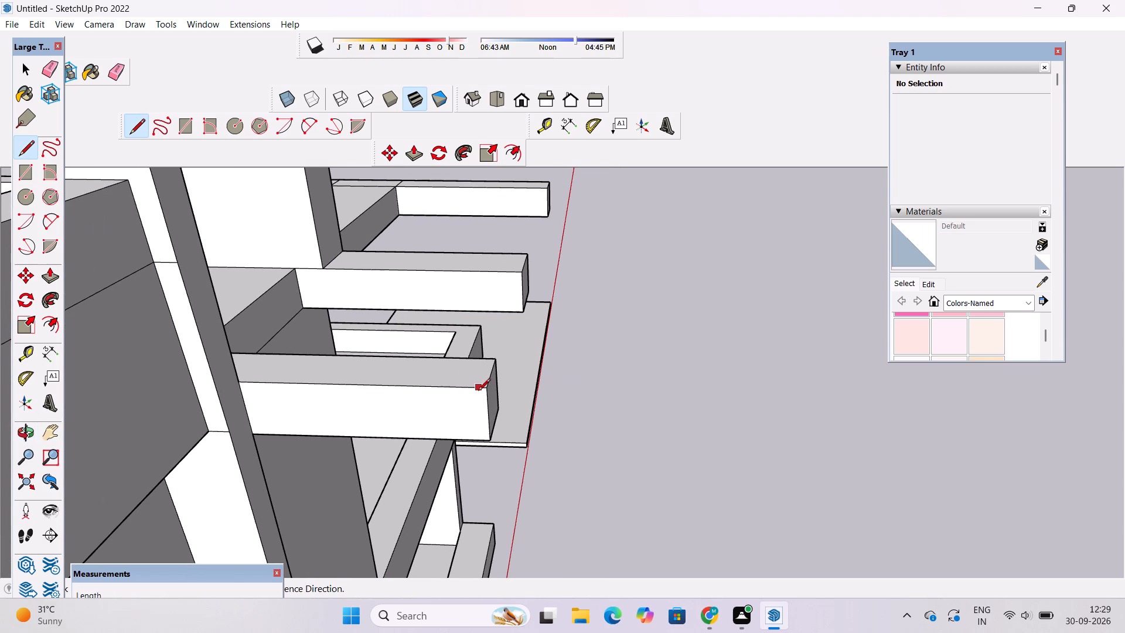
{"action": "left_click", "coordinate": [489, 387]}
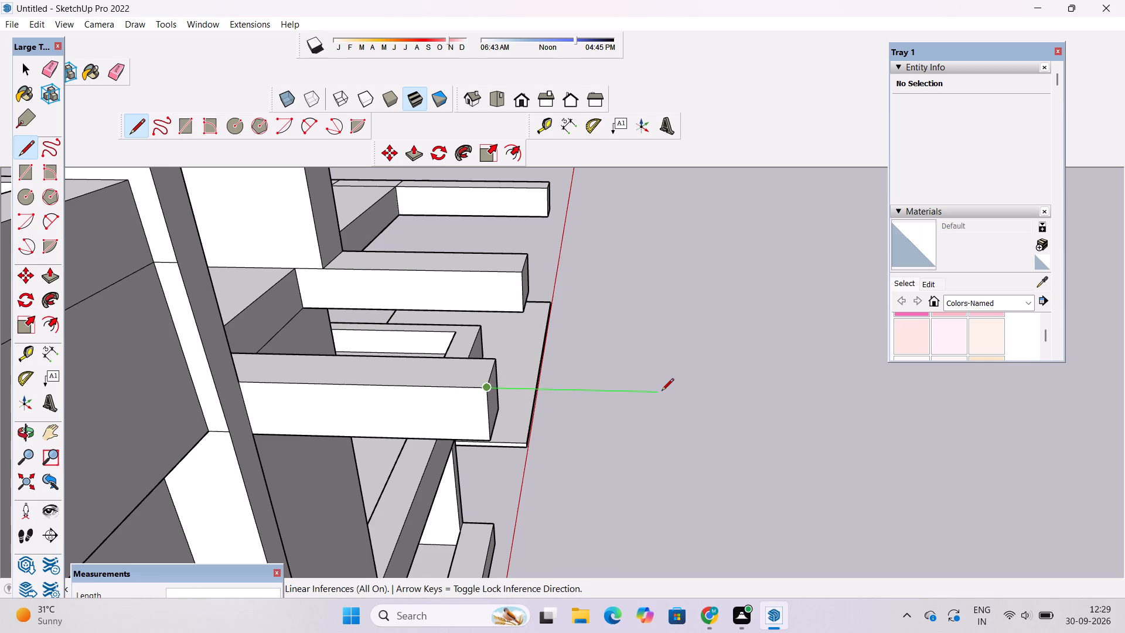
{"action": "type", "text": "1.5'"}
{"action": "key", "text": "Return"}
{"action": "scroll", "coordinate": [634, 380], "scroll_direction": "down", "scroll_amount": 5}
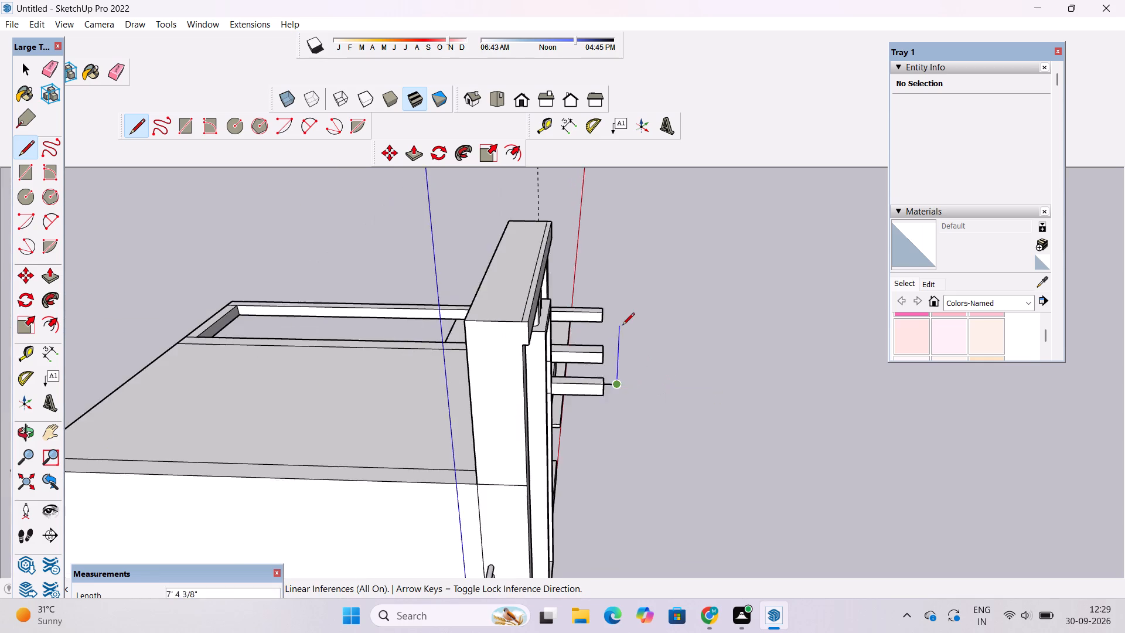
{"action": "scroll", "coordinate": [622, 326], "scroll_direction": "up", "scroll_amount": 6}
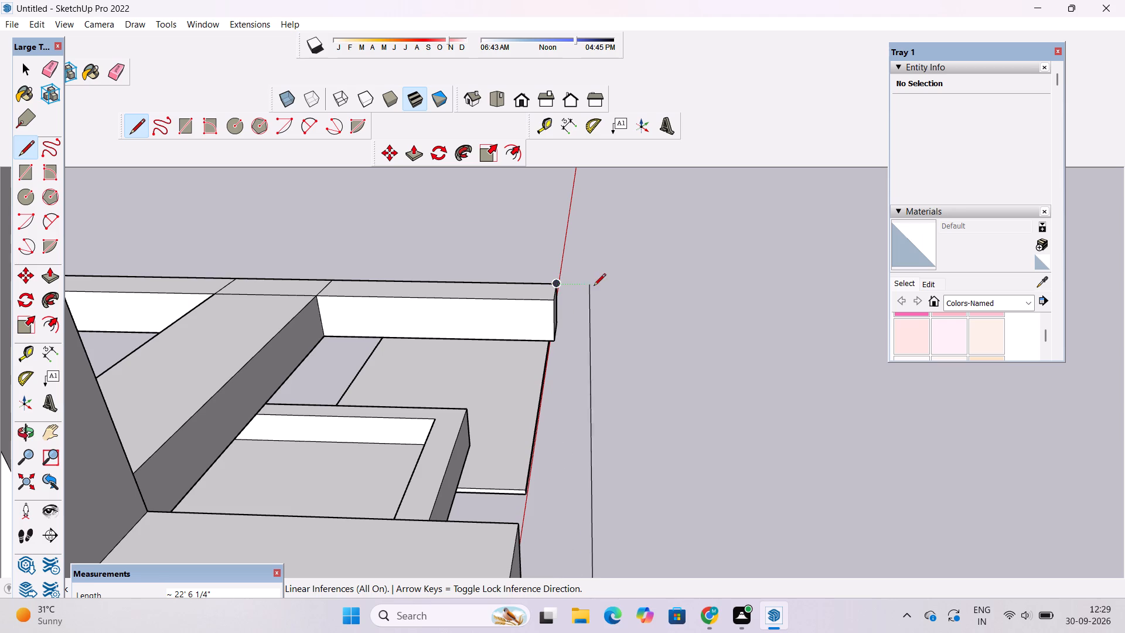
{"action": "left_click", "coordinate": [601, 284]}
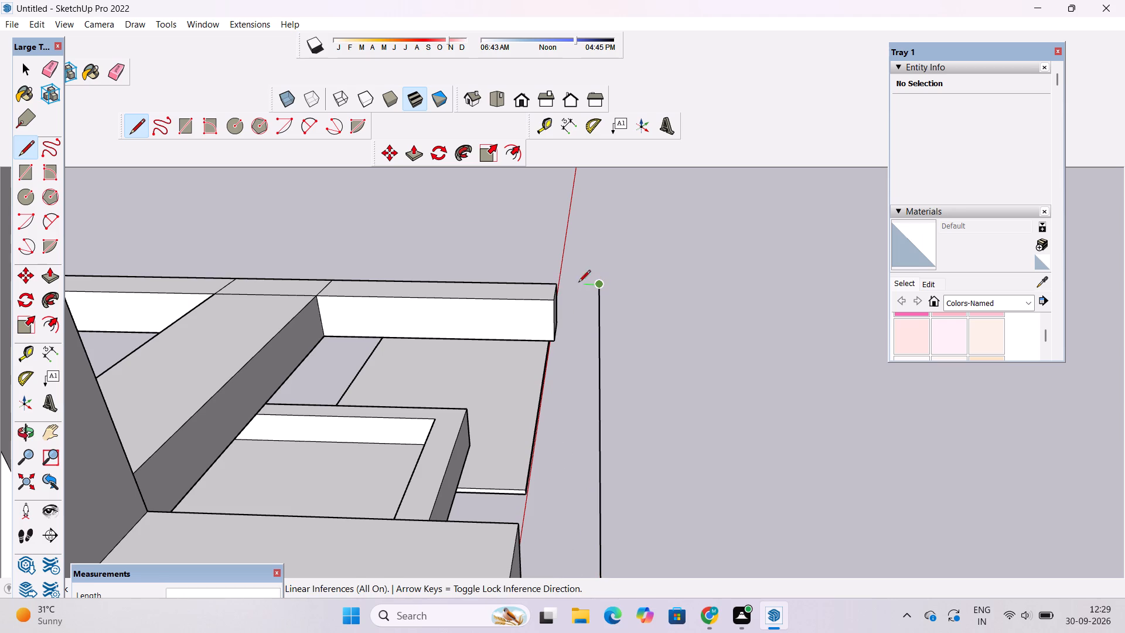
{"action": "left_click", "coordinate": [554, 284]}
Delete the large horizontal face enclosed between the three projecting beams.
{"action": "key", "text": "space"}
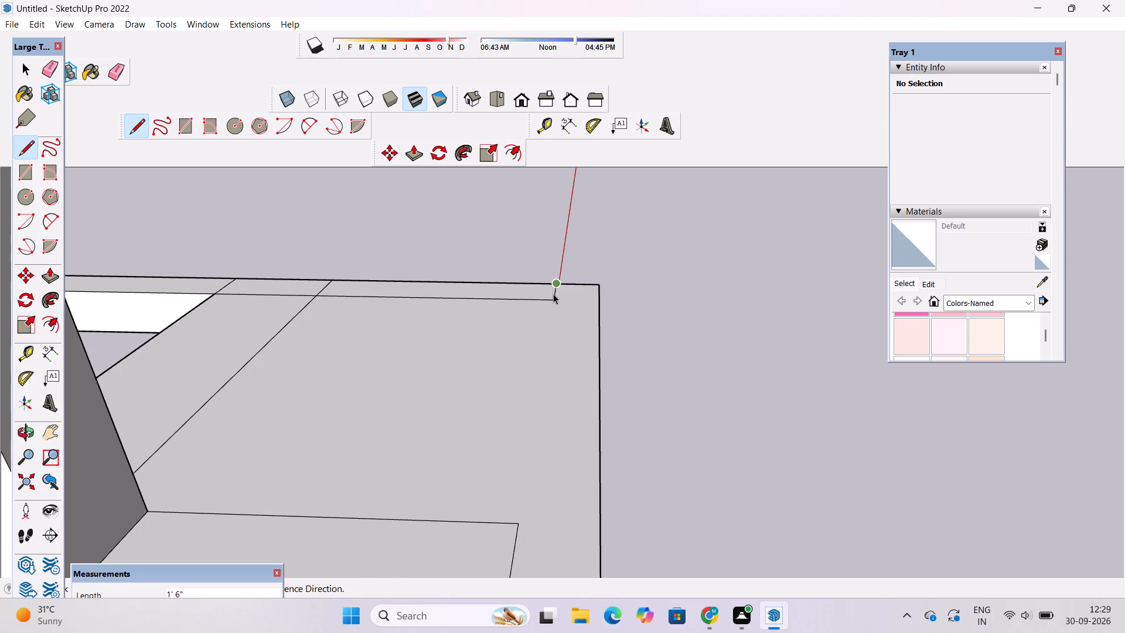
{"action": "left_click", "coordinate": [529, 347]}
{"action": "key", "text": "Delete"}
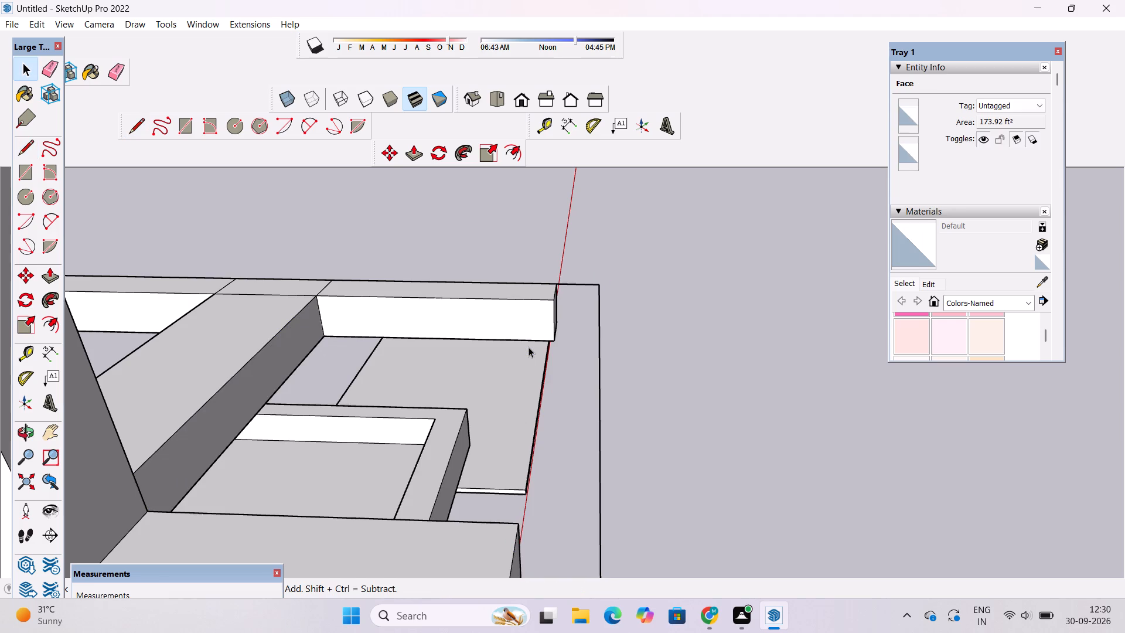
Draw a 1.5' square extension of the side face at the end of the beam beside the ladder-like frame, meeting the outline's corner.
{"action": "key", "text": "o"}
{"action": "left_click_drag", "start_coordinate": [604, 350], "coordinate": [461, 324]}
{"action": "scroll", "coordinate": [459, 319], "scroll_direction": "down", "scroll_amount": 2}
{"action": "left_click_drag", "start_coordinate": [486, 333], "coordinate": [682, 424]}
{"action": "left_click_drag", "start_coordinate": [646, 460], "coordinate": [612, 365], "text": "shift"}
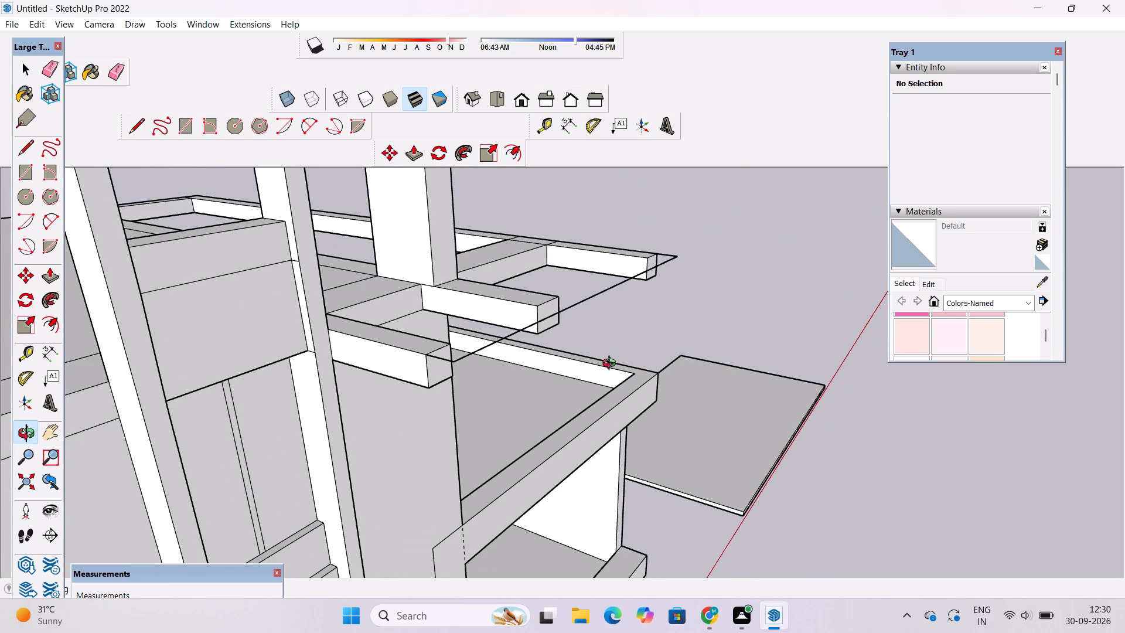
{"action": "scroll", "coordinate": [612, 365], "scroll_direction": "up", "scroll_amount": 3}
{"action": "left_click_drag", "start_coordinate": [612, 365], "coordinate": [575, 371]}
{"action": "scroll", "coordinate": [552, 372], "scroll_direction": "down", "scroll_amount": 5}
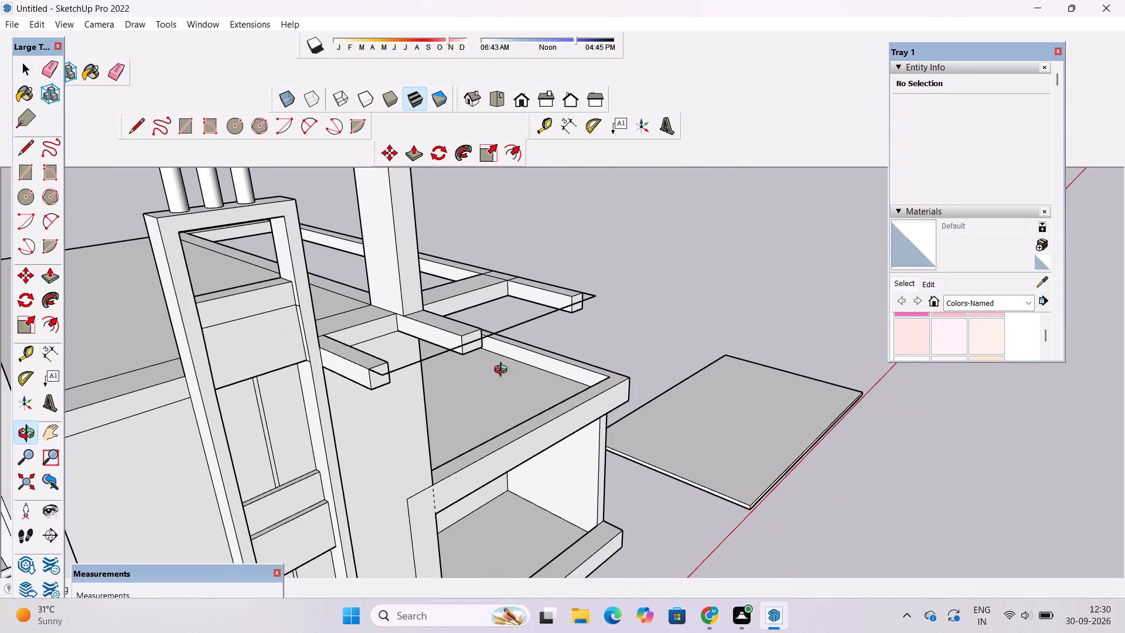
{"action": "scroll", "coordinate": [377, 386], "scroll_direction": "up", "scroll_amount": 11}
{"action": "left_click_drag", "start_coordinate": [380, 387], "coordinate": [380, 392], "text": "shift"}
{"action": "scroll", "coordinate": [380, 392], "scroll_direction": "up", "scroll_amount": 1}
{"action": "key", "text": "l"}
{"action": "scroll", "coordinate": [370, 402], "scroll_direction": "up", "scroll_amount": 3}
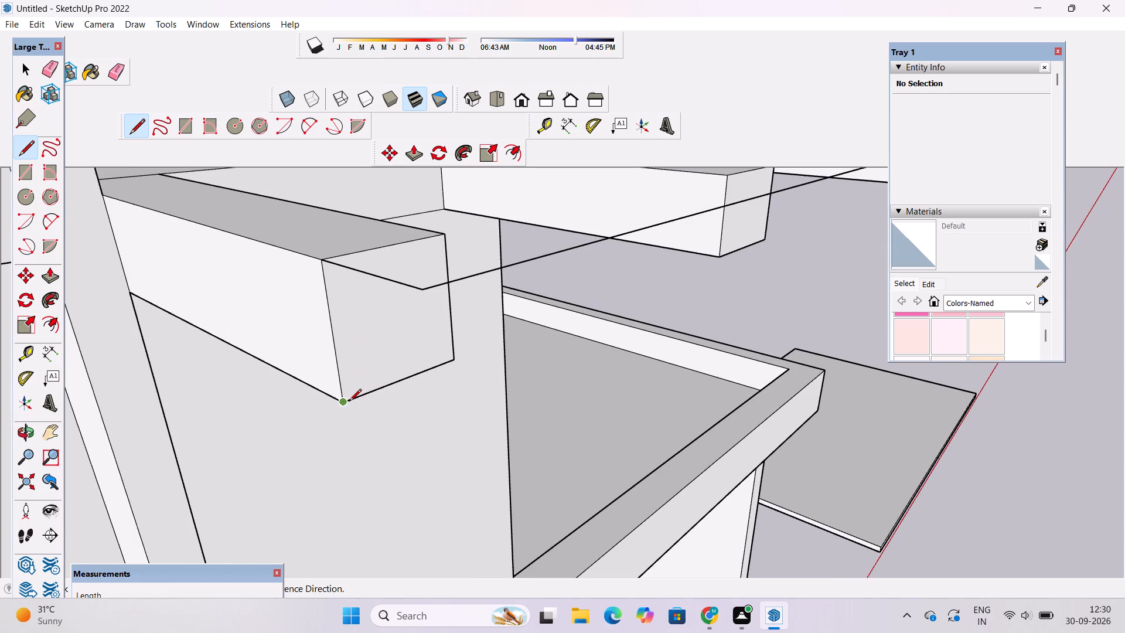
{"action": "left_click", "coordinate": [345, 402]}
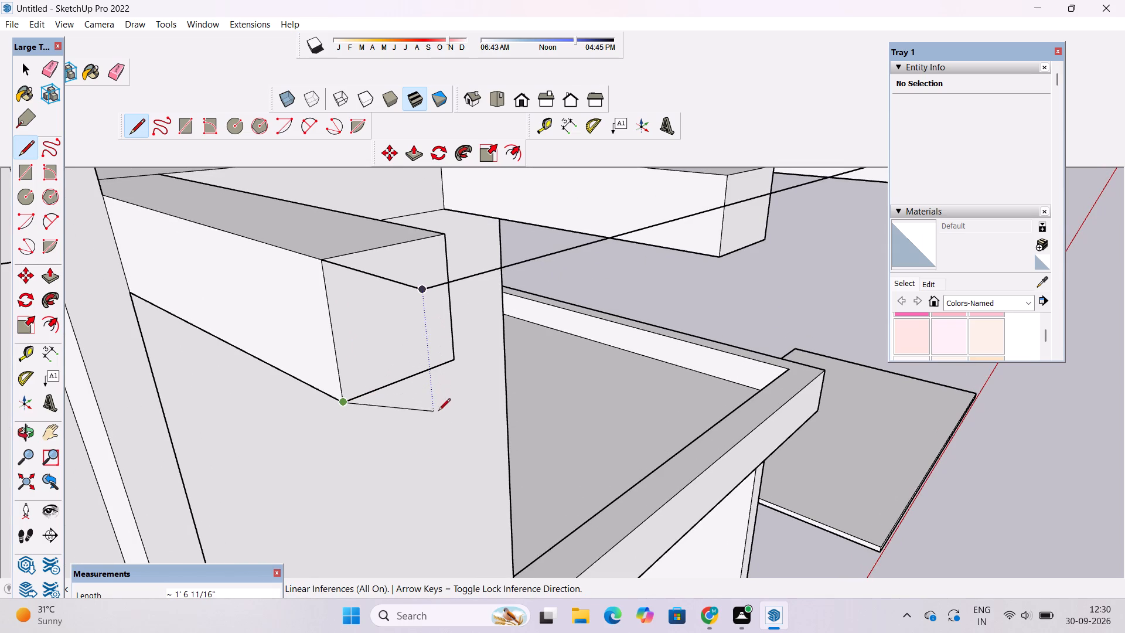
{"action": "left_click", "coordinate": [439, 447]}
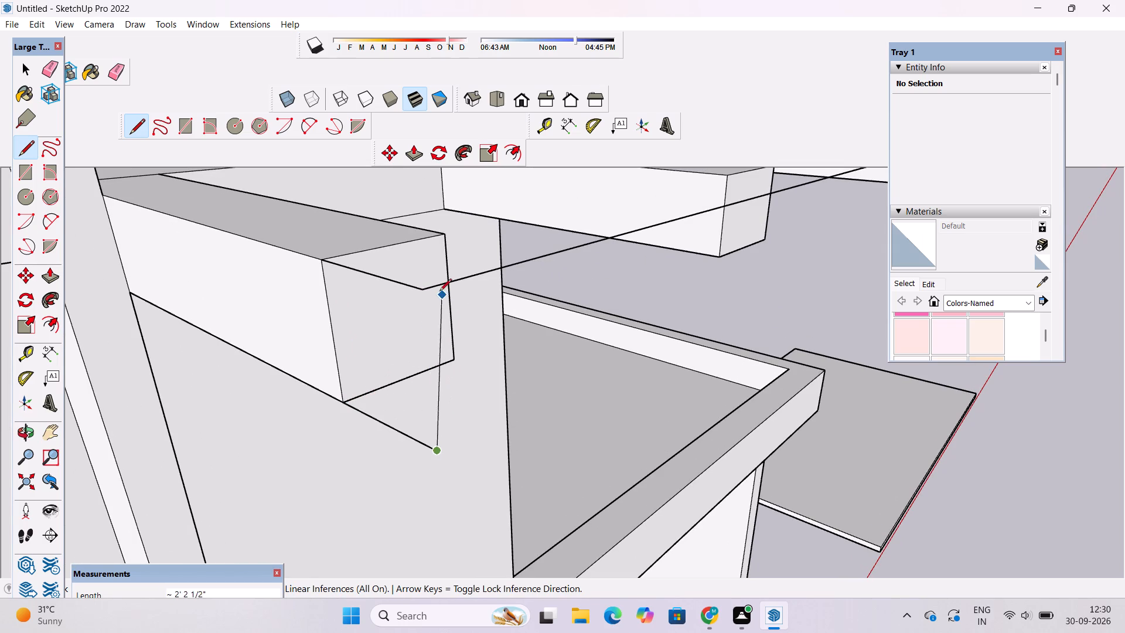
{"action": "left_click", "coordinate": [423, 289]}
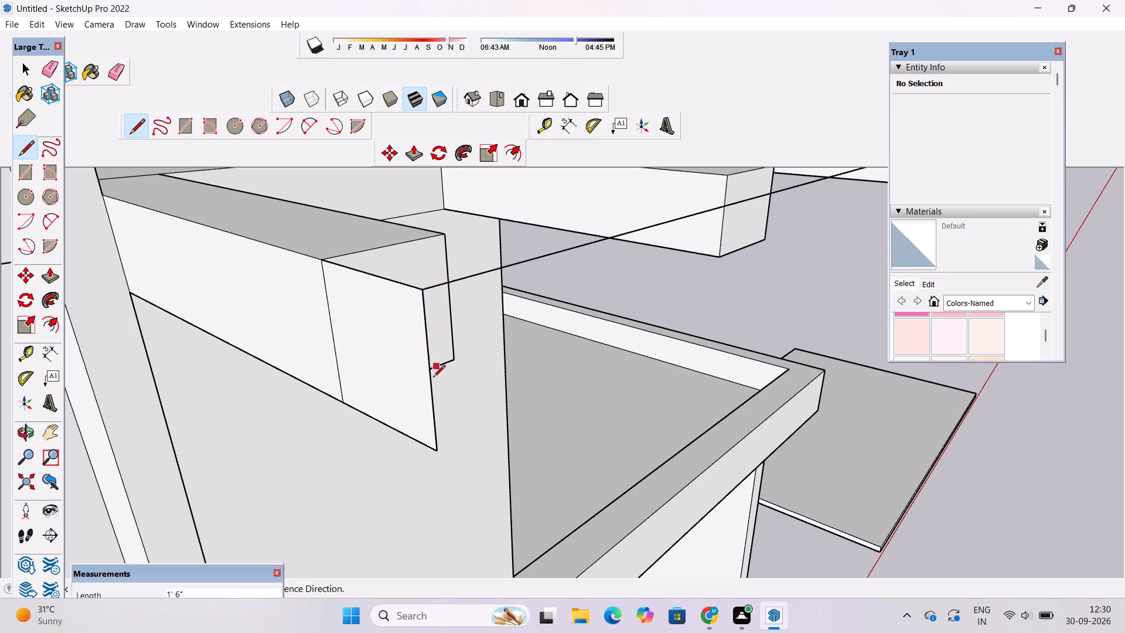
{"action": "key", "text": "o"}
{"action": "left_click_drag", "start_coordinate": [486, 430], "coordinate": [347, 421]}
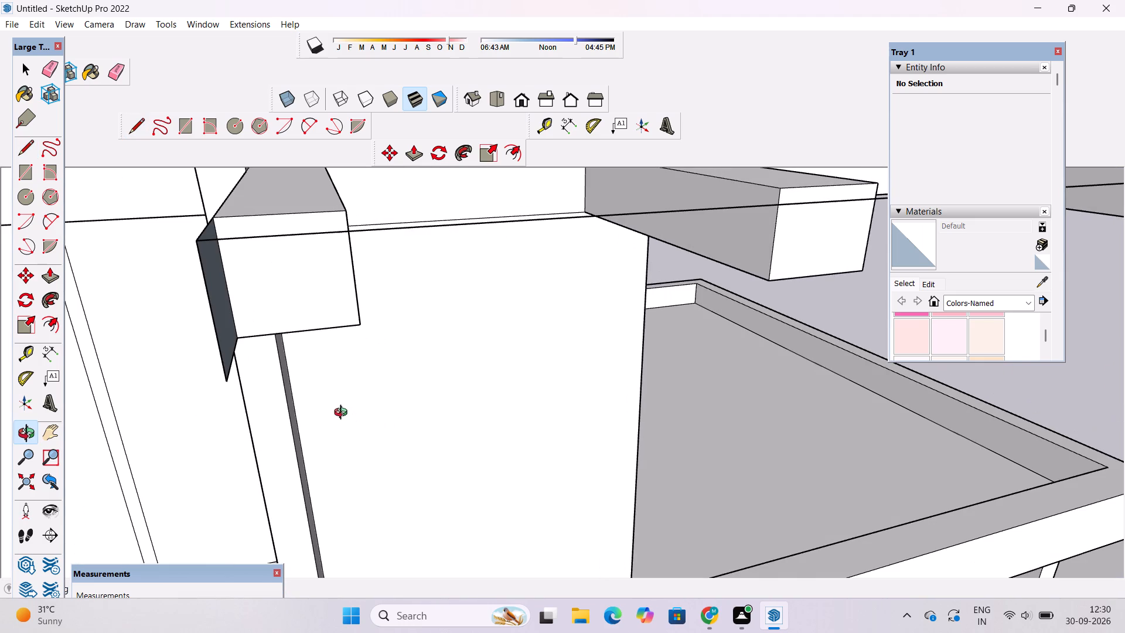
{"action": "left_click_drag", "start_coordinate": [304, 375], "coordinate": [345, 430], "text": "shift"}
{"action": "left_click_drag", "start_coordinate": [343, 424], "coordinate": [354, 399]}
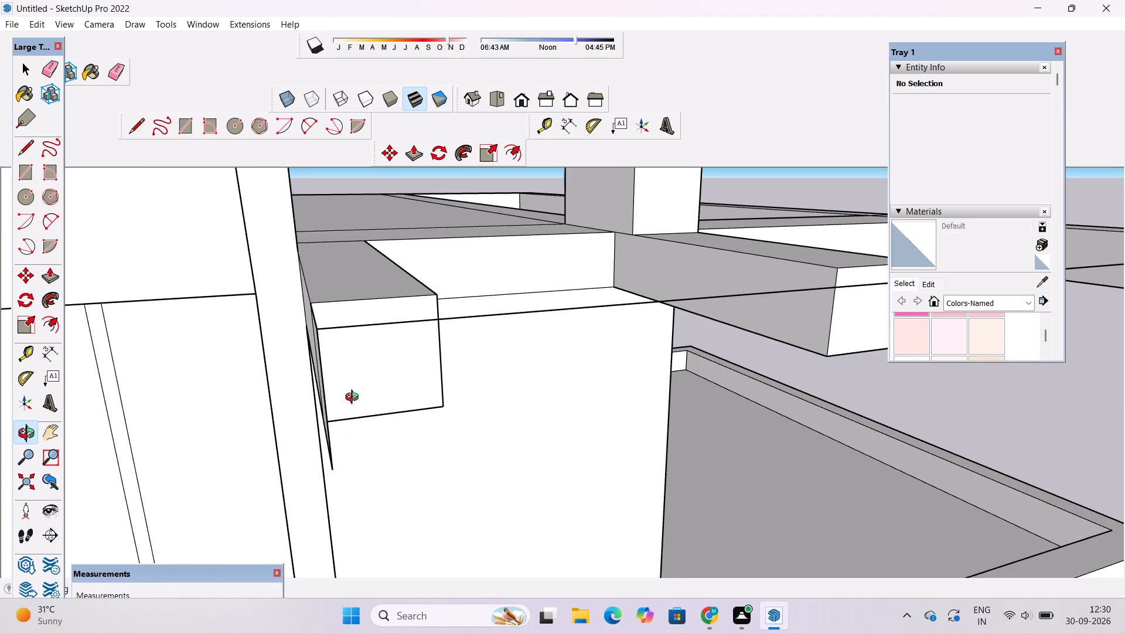
Extrude the 1.5' square end face of the beam beside the ladder-like frame 1.5' outward to the outline's corner.
{"action": "key", "text": "o"}
{"action": "scroll", "coordinate": [356, 384], "scroll_direction": "down", "scroll_amount": 3}
{"action": "key", "text": "p"}
{"action": "left_click", "coordinate": [379, 353]}
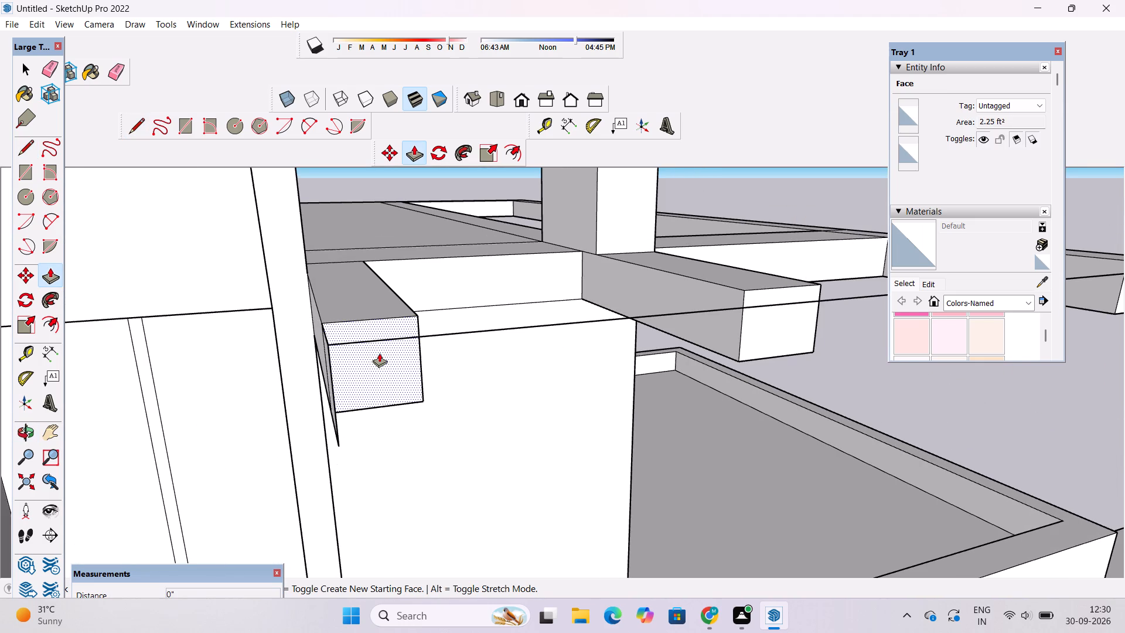
{"action": "left_click", "coordinate": [328, 345]}
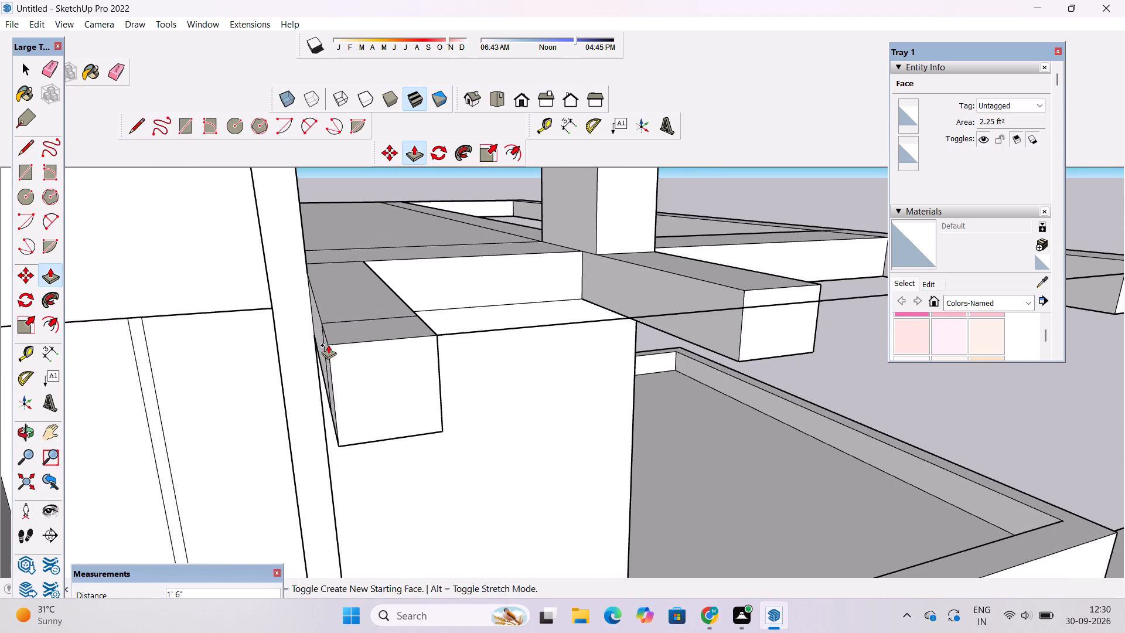
Extrude the inner side face of that beam's end block about 21' across the beam ends to the outline's far corner.
{"action": "key", "text": "o"}
{"action": "left_click_drag", "start_coordinate": [444, 371], "coordinate": [339, 367]}
{"action": "scroll", "coordinate": [337, 367], "scroll_direction": "down", "scroll_amount": 4}
{"action": "left_click_drag", "start_coordinate": [335, 367], "coordinate": [286, 370], "text": "shift"}
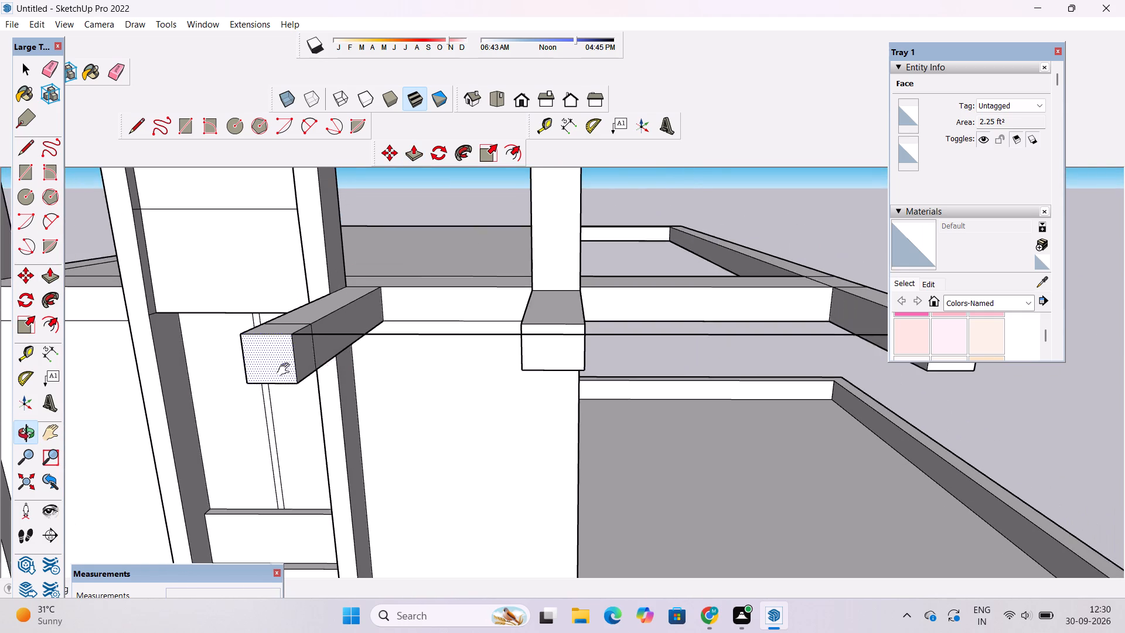
{"action": "left_click_drag", "start_coordinate": [286, 370], "coordinate": [244, 379], "text": "shift"}
{"action": "left_click_drag", "start_coordinate": [244, 379], "coordinate": [223, 377], "text": "shift"}
{"action": "key", "text": "p"}
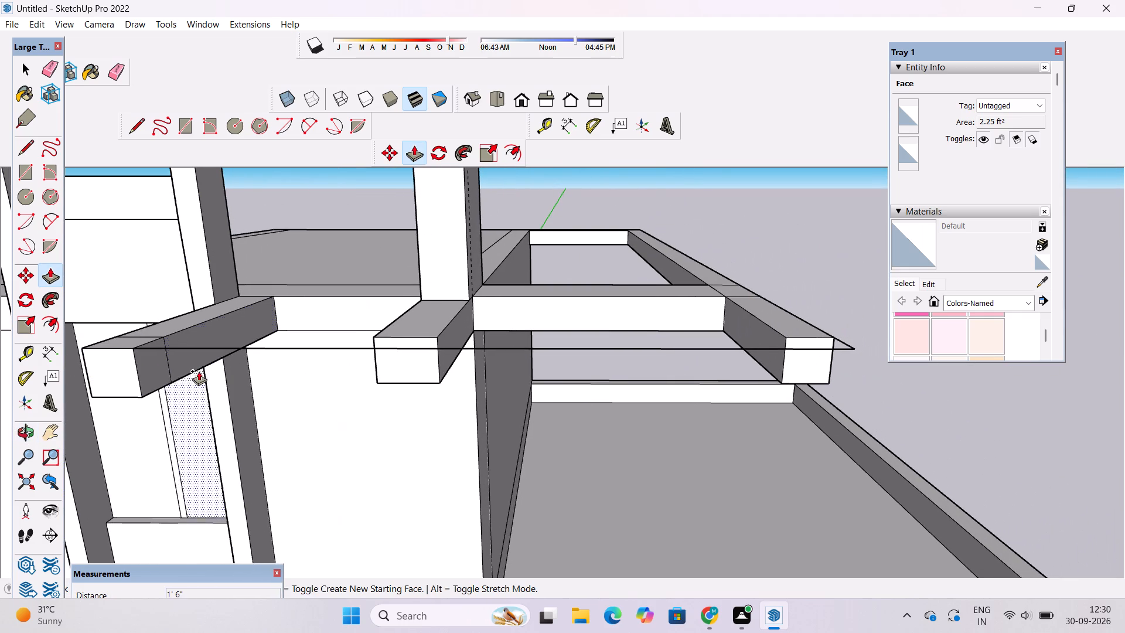
{"action": "left_click", "coordinate": [142, 376]}
{"action": "scroll", "coordinate": [289, 389], "scroll_direction": "down", "scroll_amount": 5}
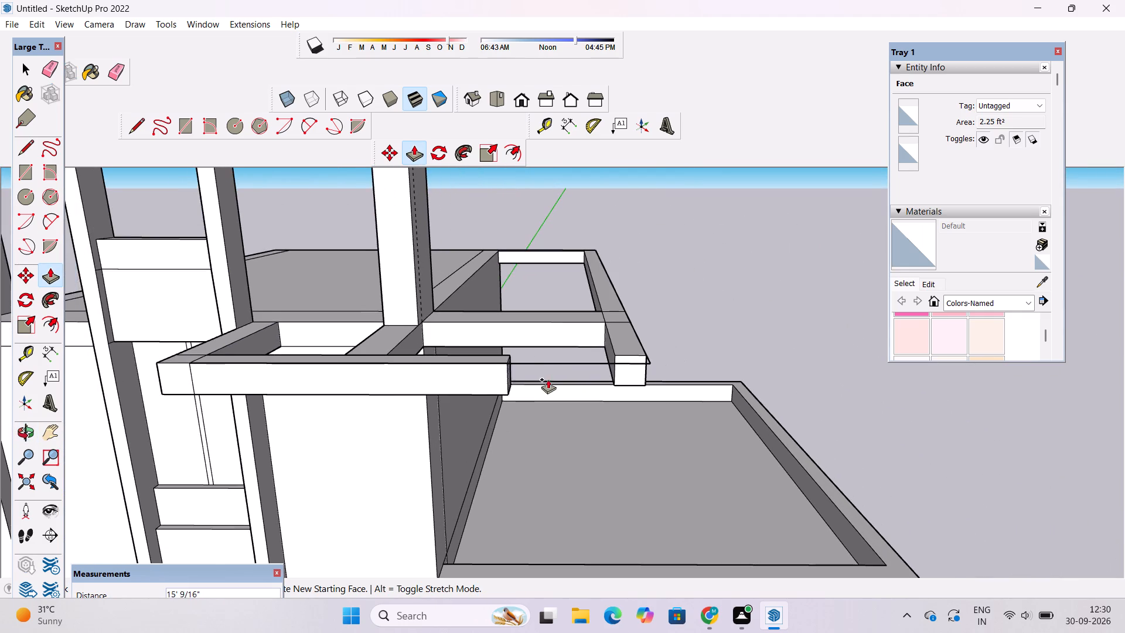
{"action": "scroll", "coordinate": [557, 379], "scroll_direction": "up", "scroll_amount": 3}
{"action": "left_click", "coordinate": [680, 349]}
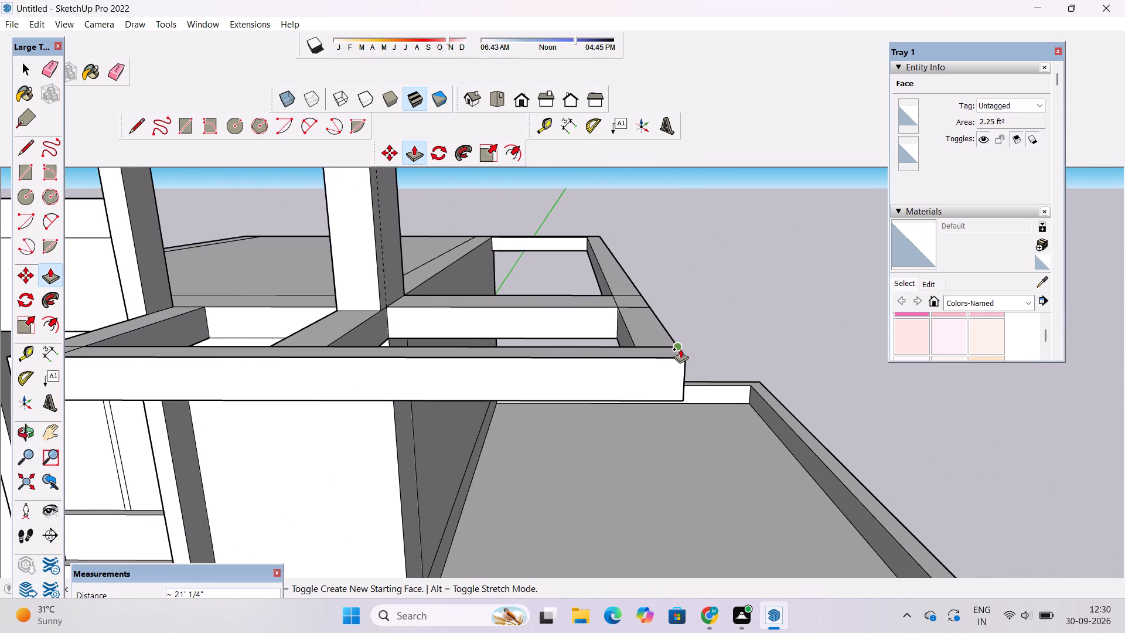
Examine the joined beam frame from above and around the building, including the long outer beam beside the terrace.
{"action": "key", "text": "o"}
{"action": "scroll", "coordinate": [675, 353], "scroll_direction": "down", "scroll_amount": 6}
{"action": "left_click_drag", "start_coordinate": [708, 363], "coordinate": [574, 519]}
{"action": "scroll", "coordinate": [559, 449], "scroll_direction": "down", "scroll_amount": 4}
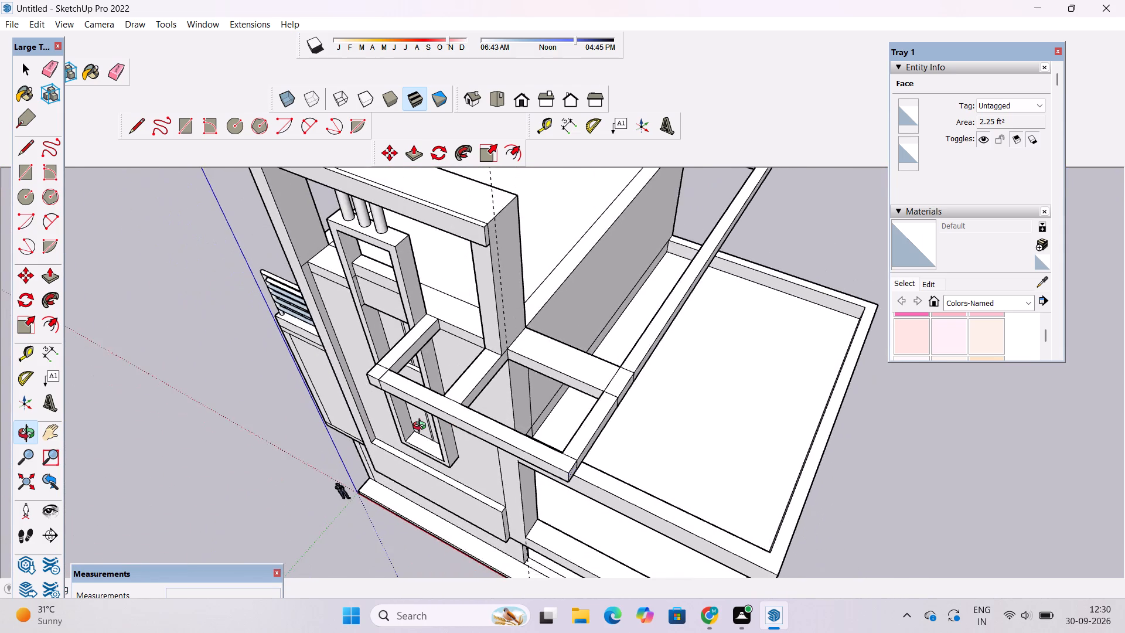
{"action": "scroll", "coordinate": [422, 427], "scroll_direction": "up", "scroll_amount": 4}
{"action": "left_click_drag", "start_coordinate": [421, 427], "coordinate": [438, 424]}
{"action": "scroll", "coordinate": [440, 424], "scroll_direction": "down", "scroll_amount": 4}
{"action": "left_click_drag", "start_coordinate": [452, 409], "coordinate": [306, 503], "text": "shift"}
{"action": "scroll", "coordinate": [385, 445], "scroll_direction": "up", "scroll_amount": 3}
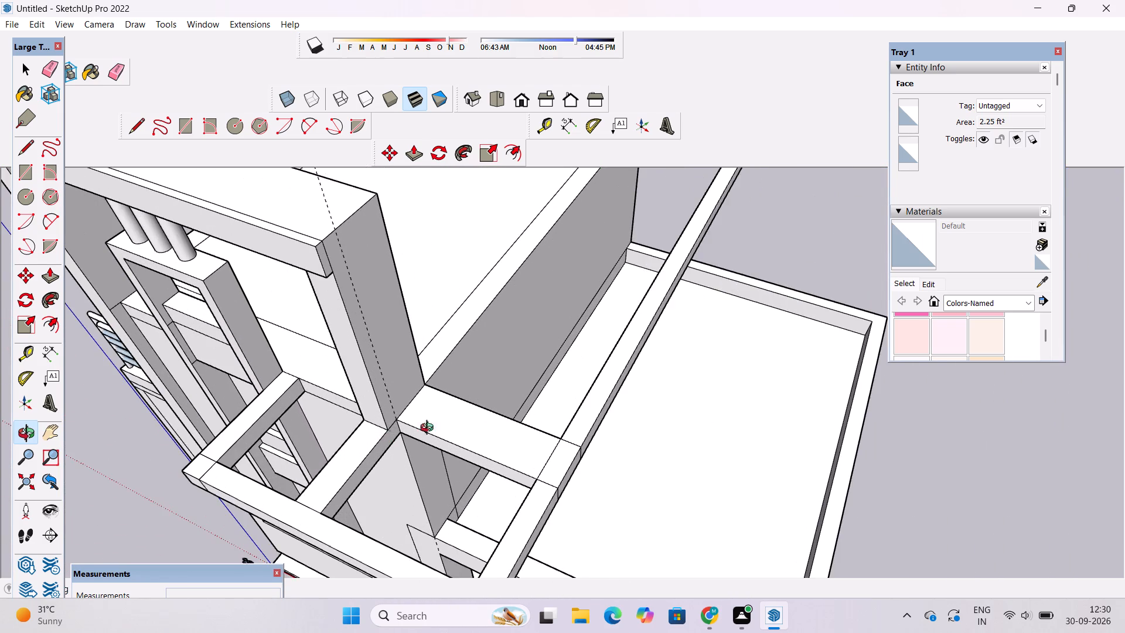
{"action": "left_click_drag", "start_coordinate": [516, 417], "coordinate": [292, 434]}
{"action": "left_click_drag", "start_coordinate": [459, 388], "coordinate": [241, 461]}
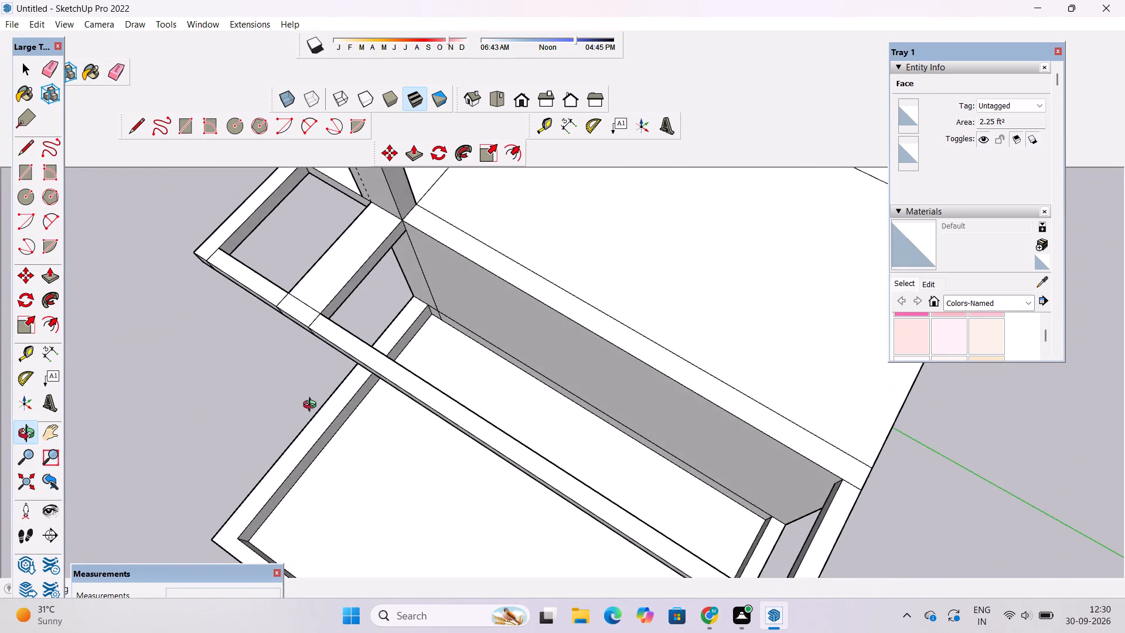
{"action": "scroll", "coordinate": [312, 406], "scroll_direction": "down", "scroll_amount": 5}
{"action": "left_click_drag", "start_coordinate": [495, 431], "coordinate": [193, 434]}
{"action": "left_click_drag", "start_coordinate": [628, 401], "coordinate": [466, 385]}
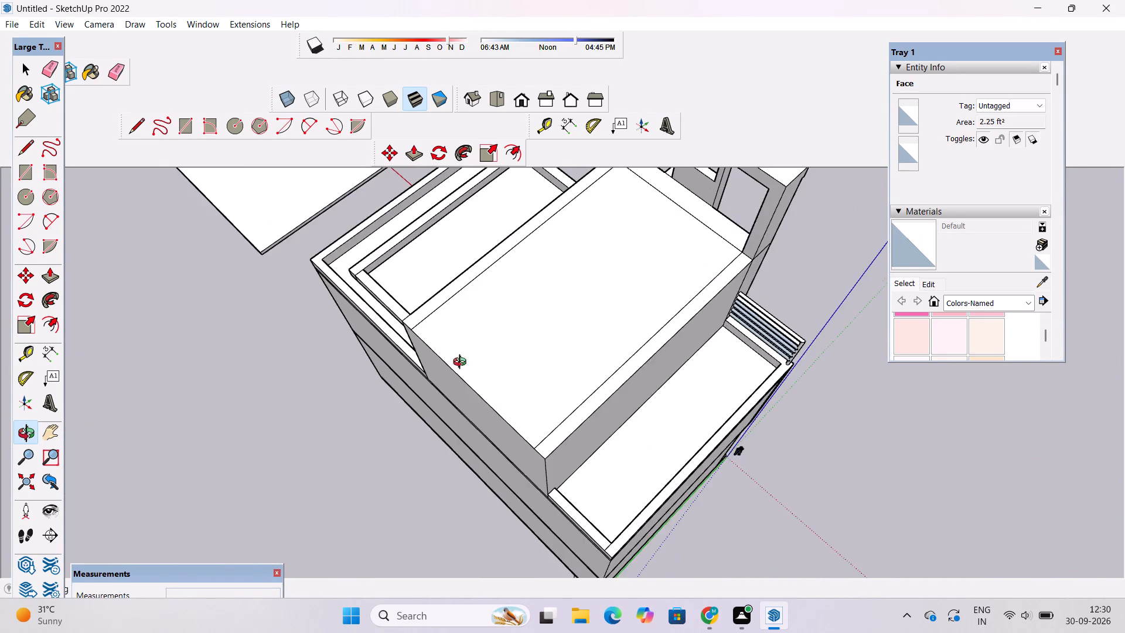
{"action": "left_click_drag", "start_coordinate": [589, 291], "coordinate": [650, 451]}
{"action": "left_click_drag", "start_coordinate": [653, 452], "coordinate": [516, 378]}
Erase the leftover seam edge on top of the long outer beam's rear corner.
{"action": "scroll", "coordinate": [500, 346], "scroll_direction": "up", "scroll_amount": 4}
{"action": "left_click_drag", "start_coordinate": [500, 346], "coordinate": [514, 383], "text": "shift"}
{"action": "left_click_drag", "start_coordinate": [514, 383], "coordinate": [496, 368]}
{"action": "scroll", "coordinate": [439, 366], "scroll_direction": "up", "scroll_amount": 4}
{"action": "left_click_drag", "start_coordinate": [433, 369], "coordinate": [417, 335]}
{"action": "left_click_drag", "start_coordinate": [417, 334], "coordinate": [519, 389], "text": "shift"}
{"action": "scroll", "coordinate": [519, 389], "scroll_direction": "down", "scroll_amount": 4}
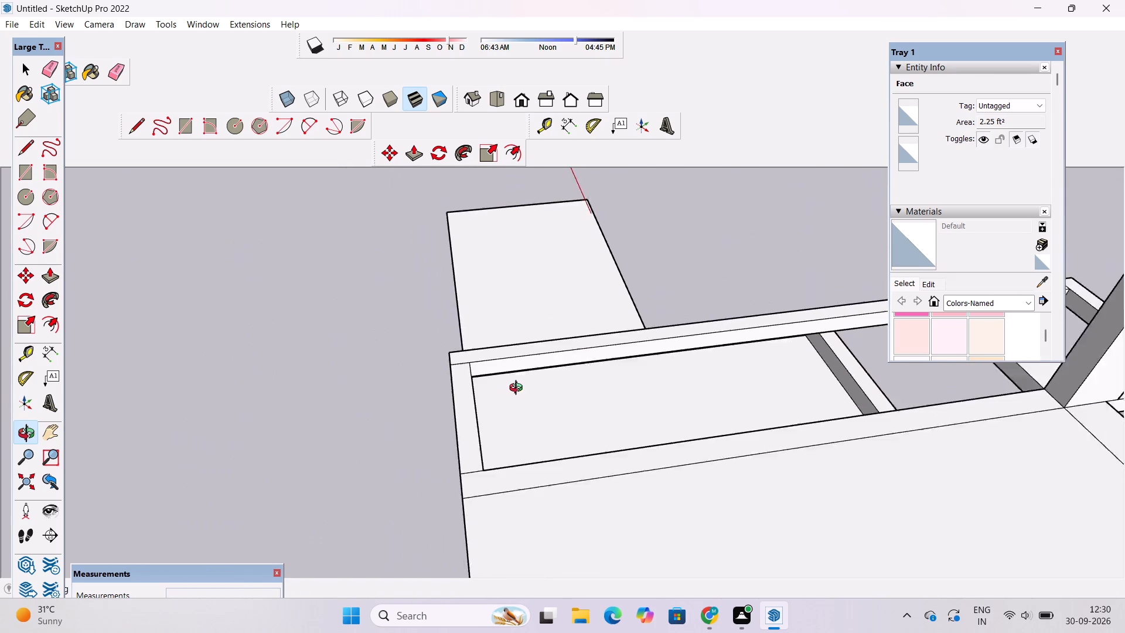
{"action": "left_click_drag", "start_coordinate": [514, 403], "coordinate": [476, 422]}
{"action": "key", "text": "e"}
{"action": "scroll", "coordinate": [460, 382], "scroll_direction": "up", "scroll_amount": 4}
{"action": "left_click_drag", "start_coordinate": [446, 356], "coordinate": [439, 366]}
Place a guide on the long outer beam's inner face, 9' from its junction with the cross beam at the tower end.
{"action": "key", "text": "o"}
{"action": "scroll", "coordinate": [434, 367], "scroll_direction": "down", "scroll_amount": 5}
{"action": "left_click_drag", "start_coordinate": [594, 410], "coordinate": [468, 447], "text": "shift"}
{"action": "scroll", "coordinate": [410, 440], "scroll_direction": "up", "scroll_amount": 4}
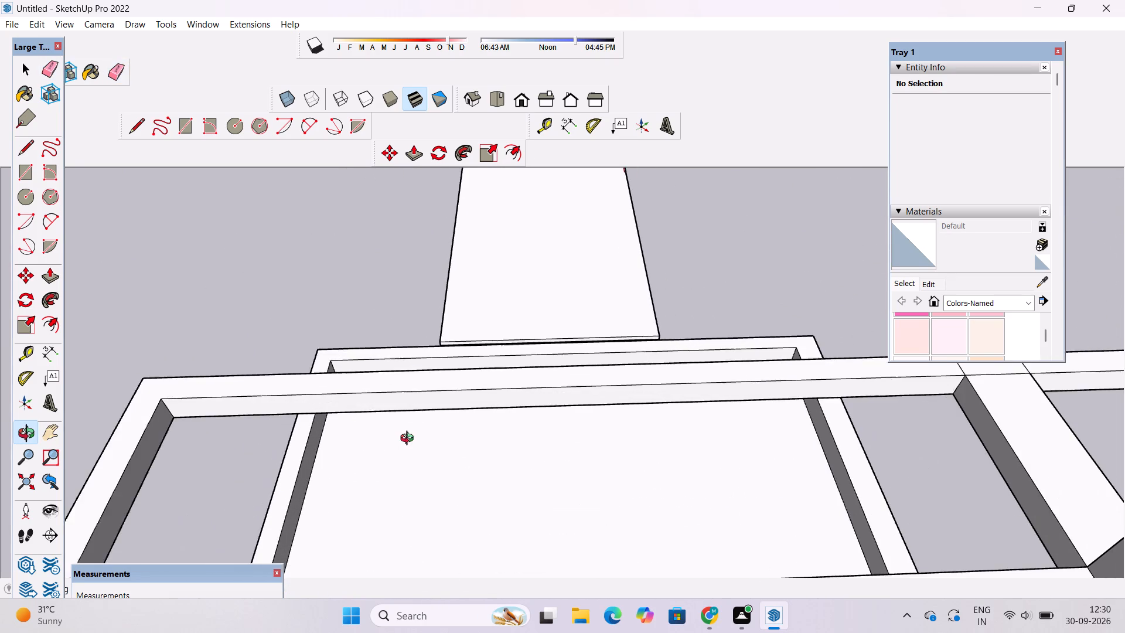
{"action": "left_click_drag", "start_coordinate": [405, 441], "coordinate": [414, 413]}
{"action": "left_click_drag", "start_coordinate": [553, 416], "coordinate": [454, 399]}
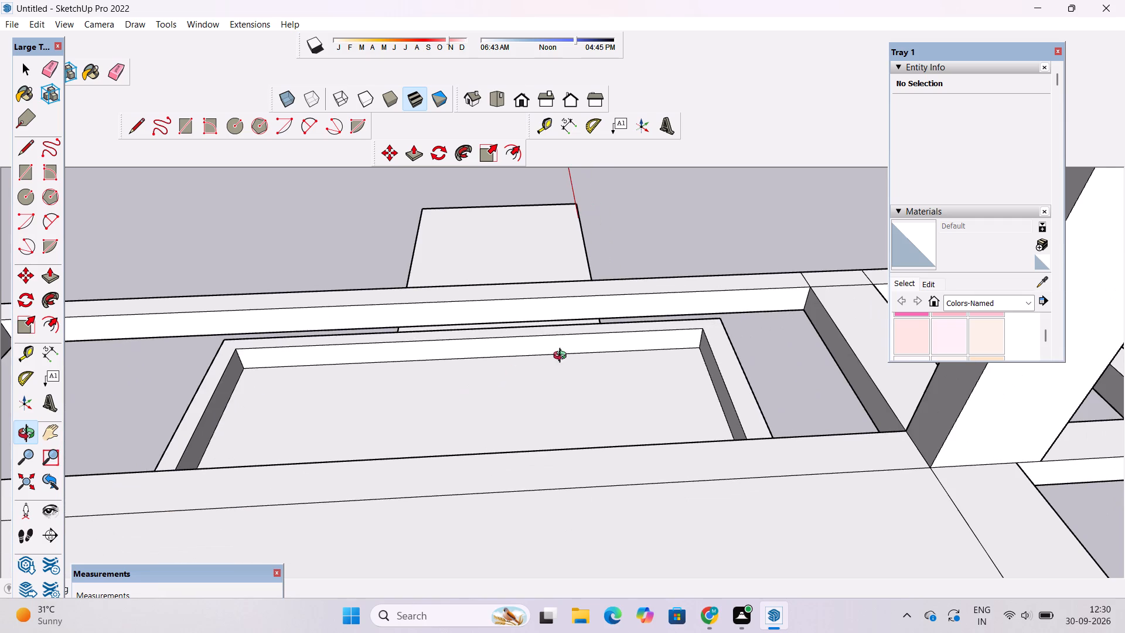
{"action": "left_click_drag", "start_coordinate": [585, 352], "coordinate": [623, 382], "text": "shift"}
{"action": "left_click", "coordinate": [623, 382]}
{"action": "scroll", "coordinate": [625, 380], "scroll_direction": "down", "scroll_amount": 4}
{"action": "key", "text": "t"}
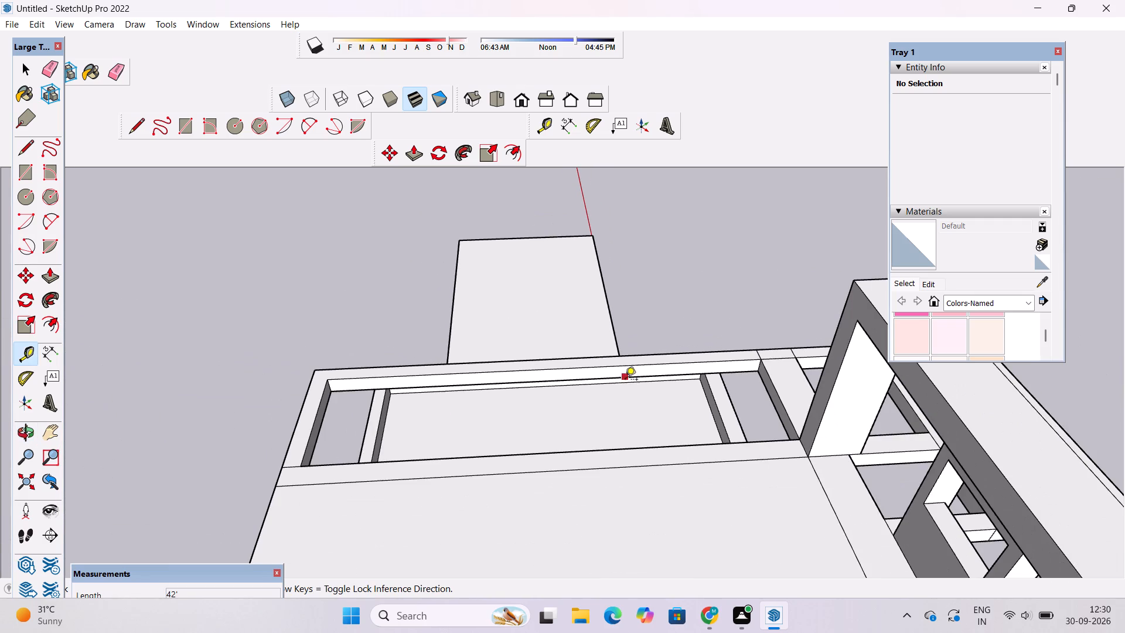
{"action": "scroll", "coordinate": [727, 356], "scroll_direction": "up", "scroll_amount": 10}
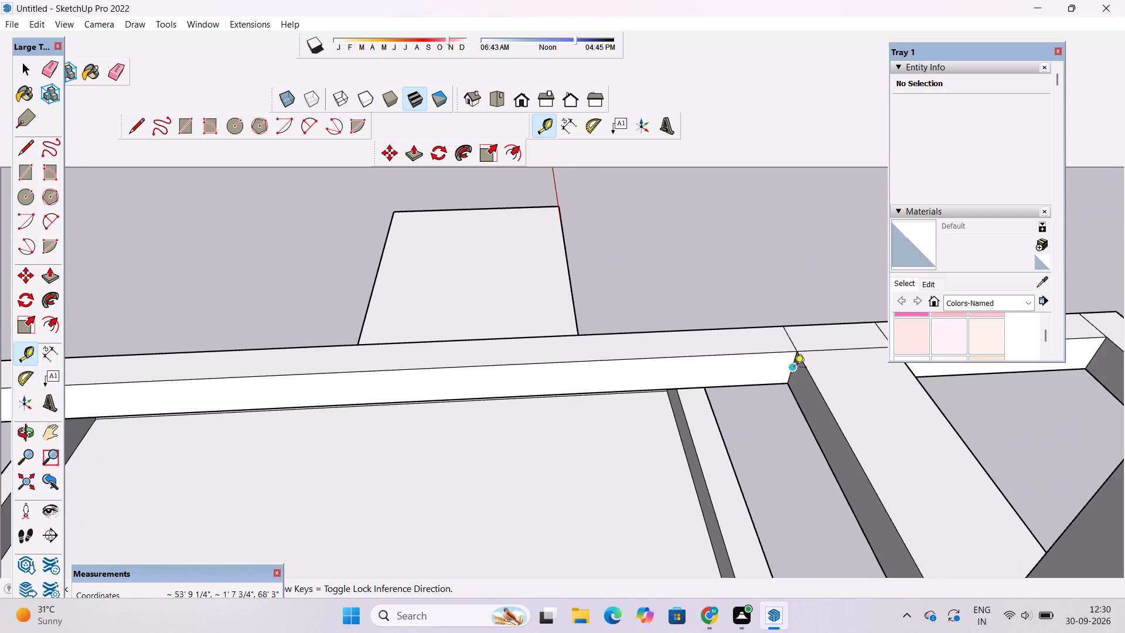
{"action": "left_click", "coordinate": [793, 369]}
{"action": "scroll", "coordinate": [718, 369], "scroll_direction": "down", "scroll_amount": 6}
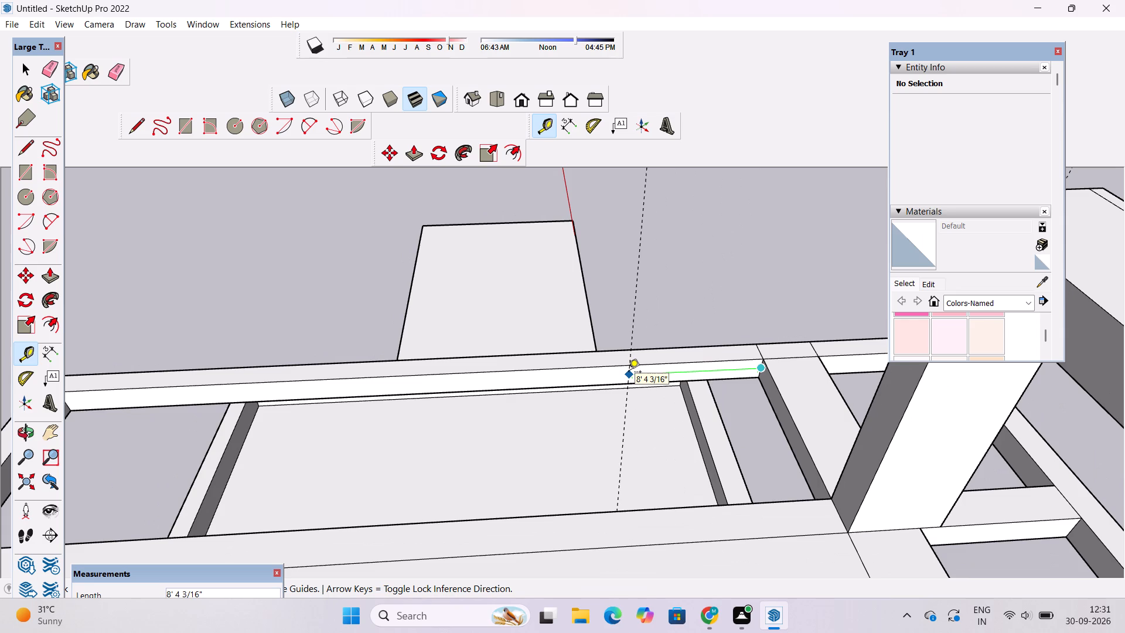
{"action": "type", "text": "9'"}
{"action": "key", "text": "Return"}
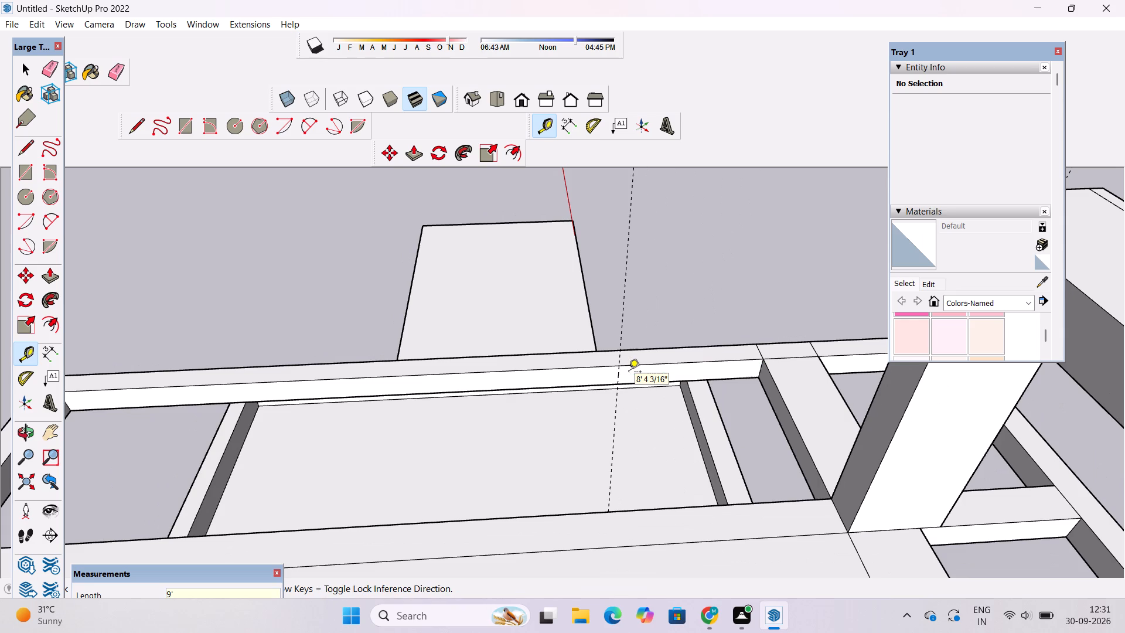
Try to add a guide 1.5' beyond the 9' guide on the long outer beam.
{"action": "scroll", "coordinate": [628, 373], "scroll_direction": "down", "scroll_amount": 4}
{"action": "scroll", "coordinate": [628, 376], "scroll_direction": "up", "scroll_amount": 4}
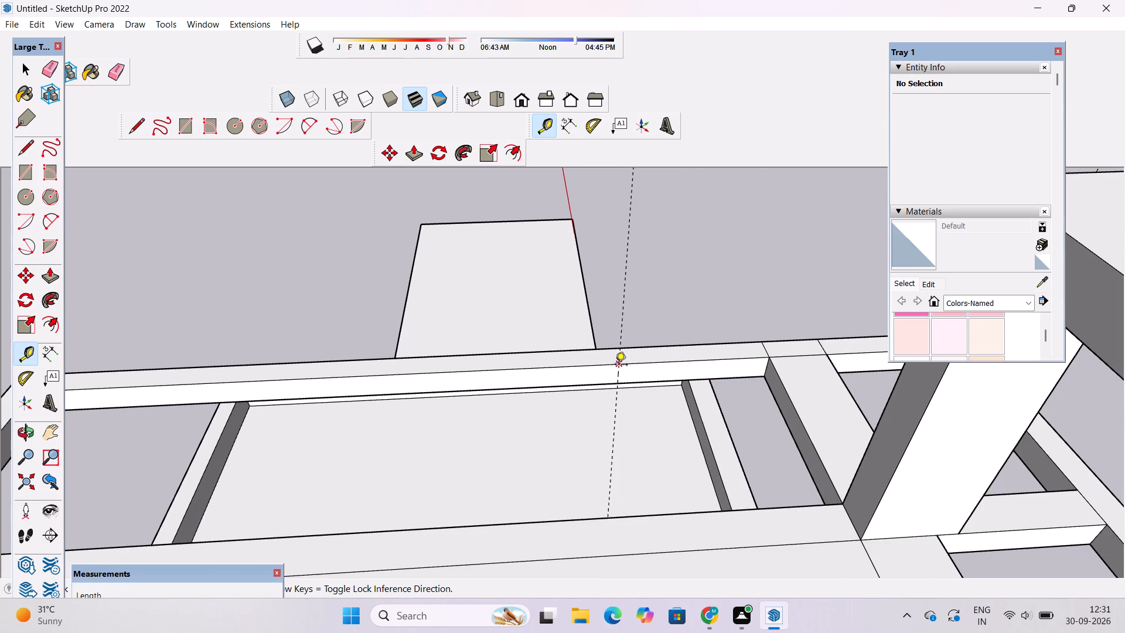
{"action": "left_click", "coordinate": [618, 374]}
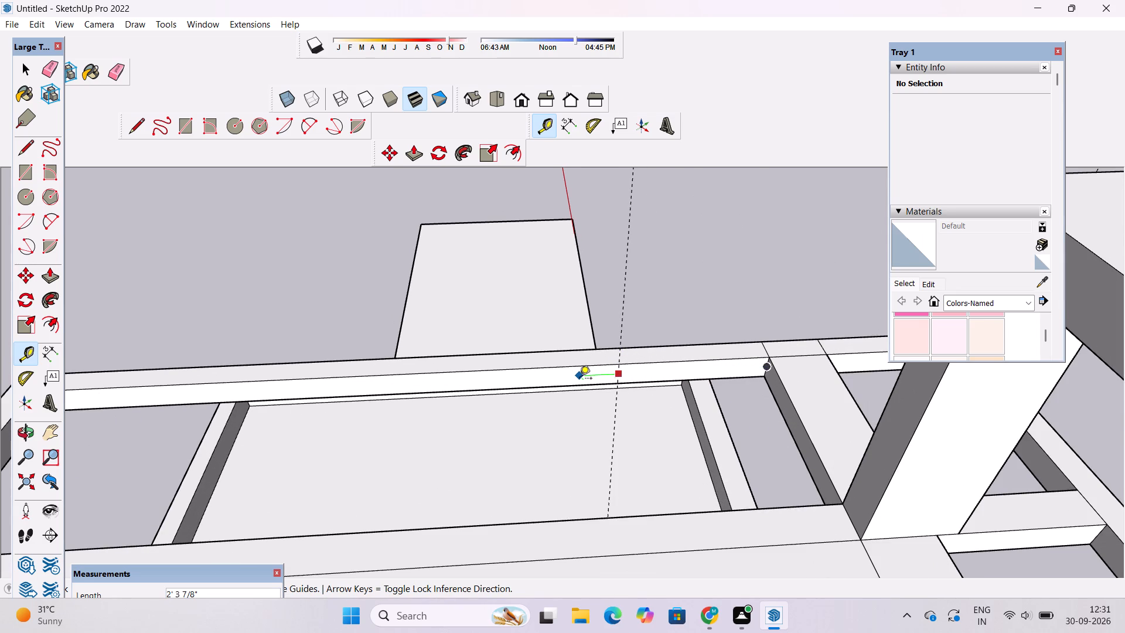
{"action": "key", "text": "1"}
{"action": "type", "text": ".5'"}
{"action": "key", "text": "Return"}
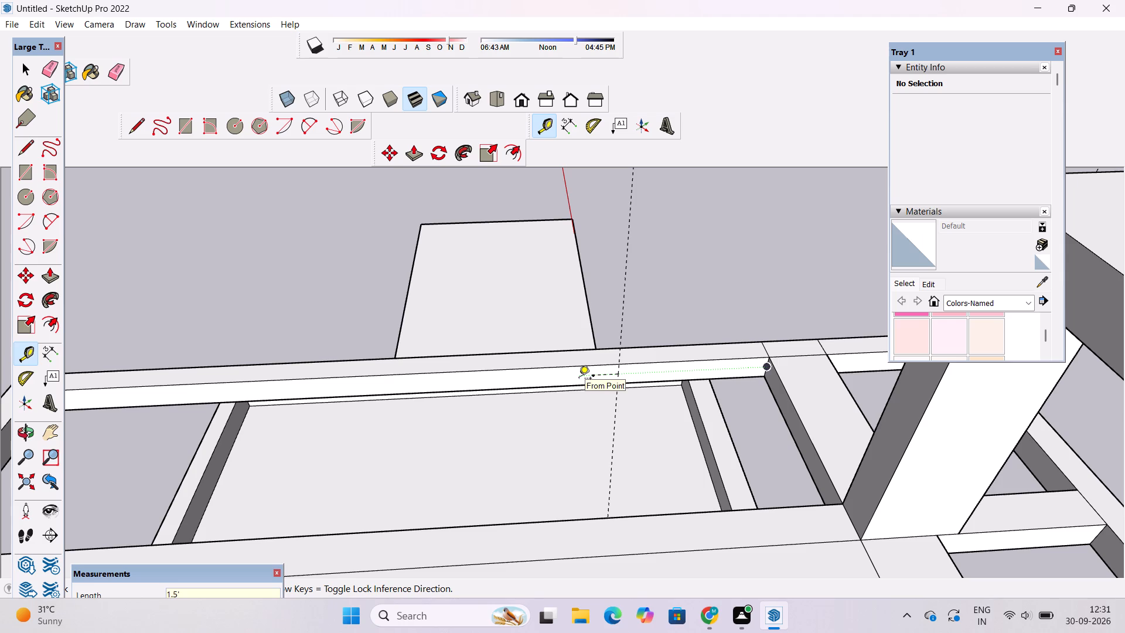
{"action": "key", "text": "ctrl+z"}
Place a parallel guide 1.5' beyond the 9' guide on the long outer beam's inner face.
{"action": "scroll", "coordinate": [617, 390], "scroll_direction": "up", "scroll_amount": 6}
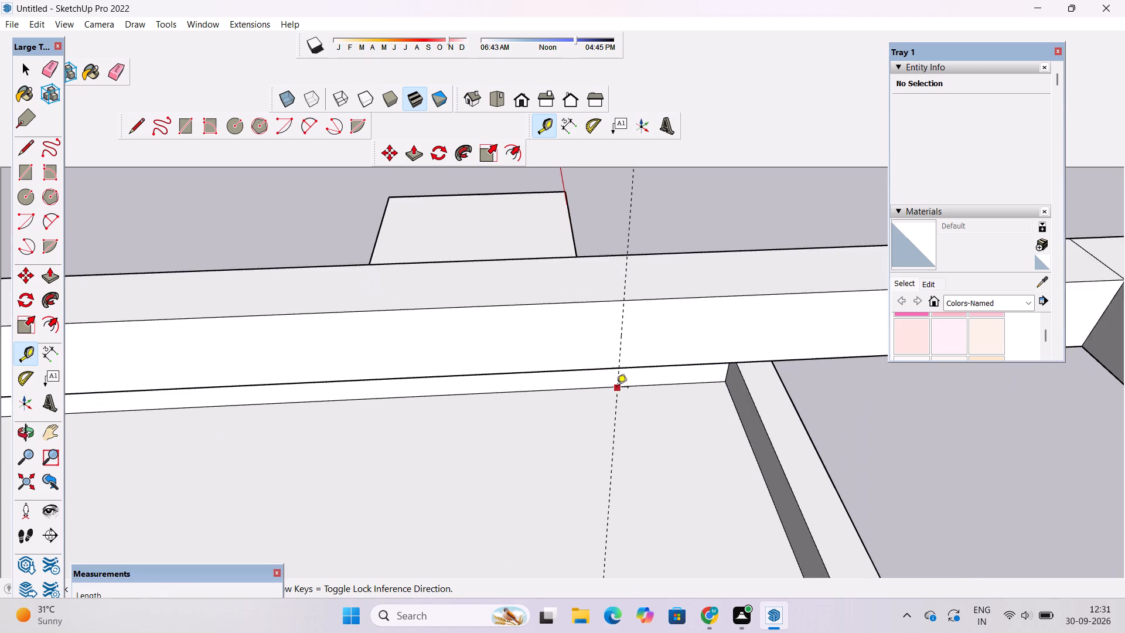
{"action": "scroll", "coordinate": [616, 388], "scroll_direction": "up", "scroll_amount": 2}
{"action": "scroll", "coordinate": [633, 325], "scroll_direction": "down", "scroll_amount": 3}
{"action": "left_click", "coordinate": [639, 296]}
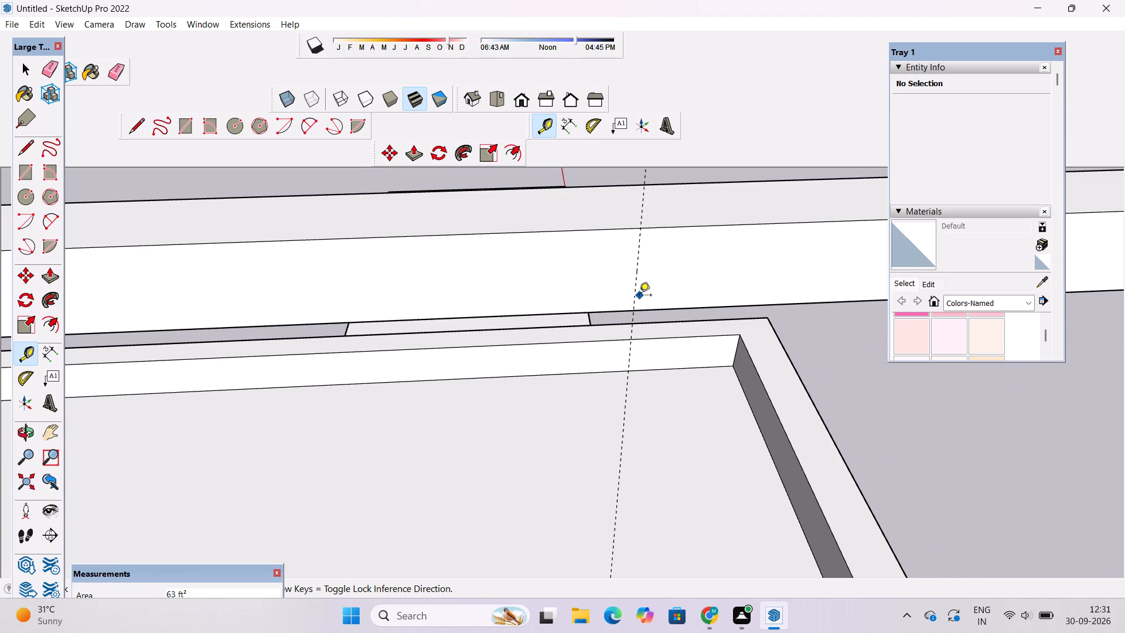
{"action": "key", "text": "space"}
{"action": "key", "text": "t"}
{"action": "left_click", "coordinate": [636, 292]}
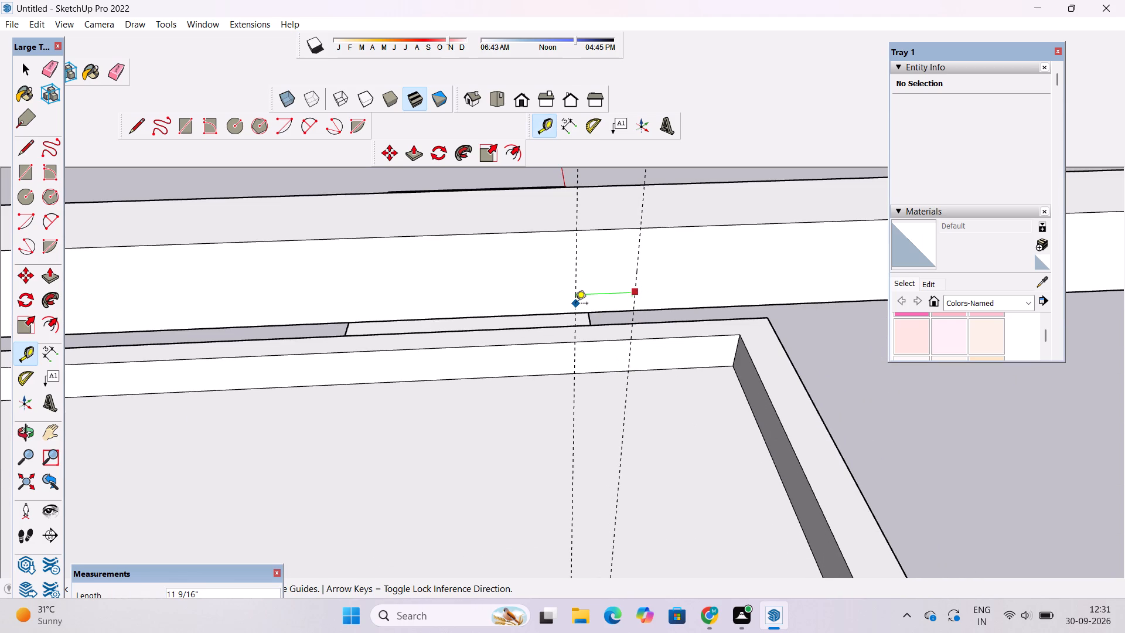
{"action": "type", "text": "1."}
{"action": "type", "text": "5'"}
{"action": "key", "text": "Return"}
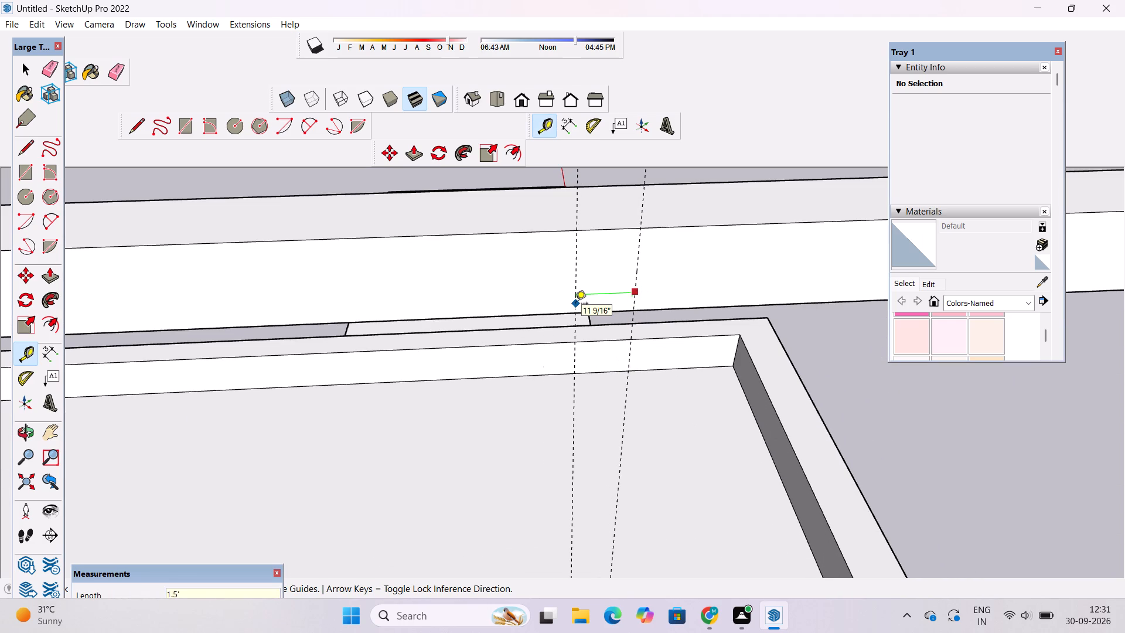
Place a third parallel guide 9' farther along the long outer beam from the second guide.
{"action": "scroll", "coordinate": [578, 308], "scroll_direction": "down", "scroll_amount": 7}
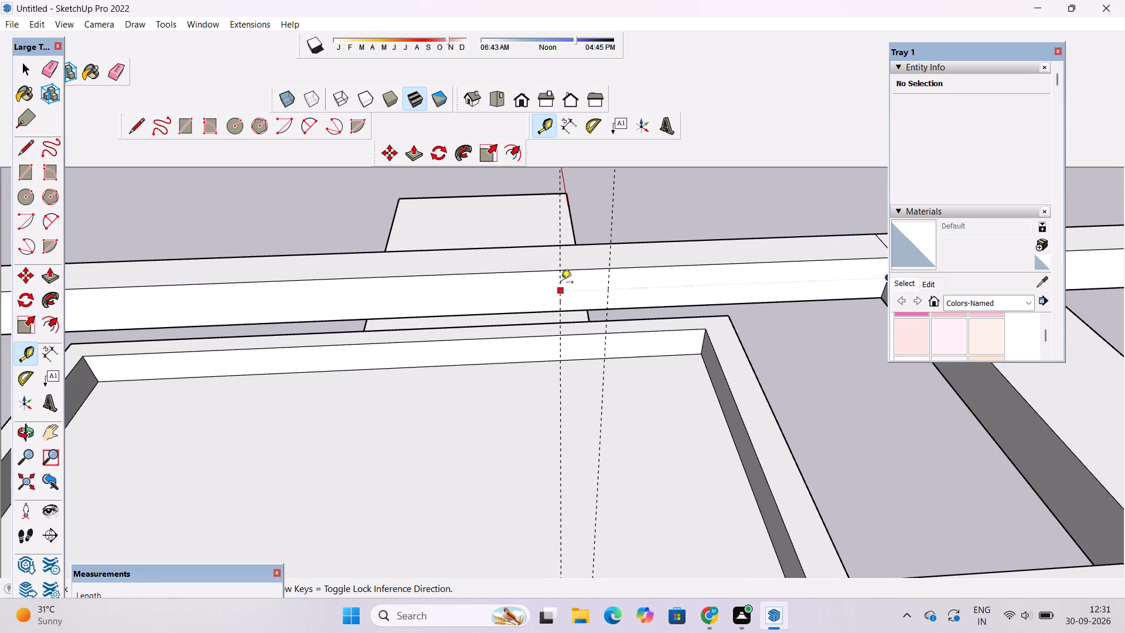
{"action": "left_click", "coordinate": [559, 280]}
{"action": "scroll", "coordinate": [507, 284], "scroll_direction": "down", "scroll_amount": 4}
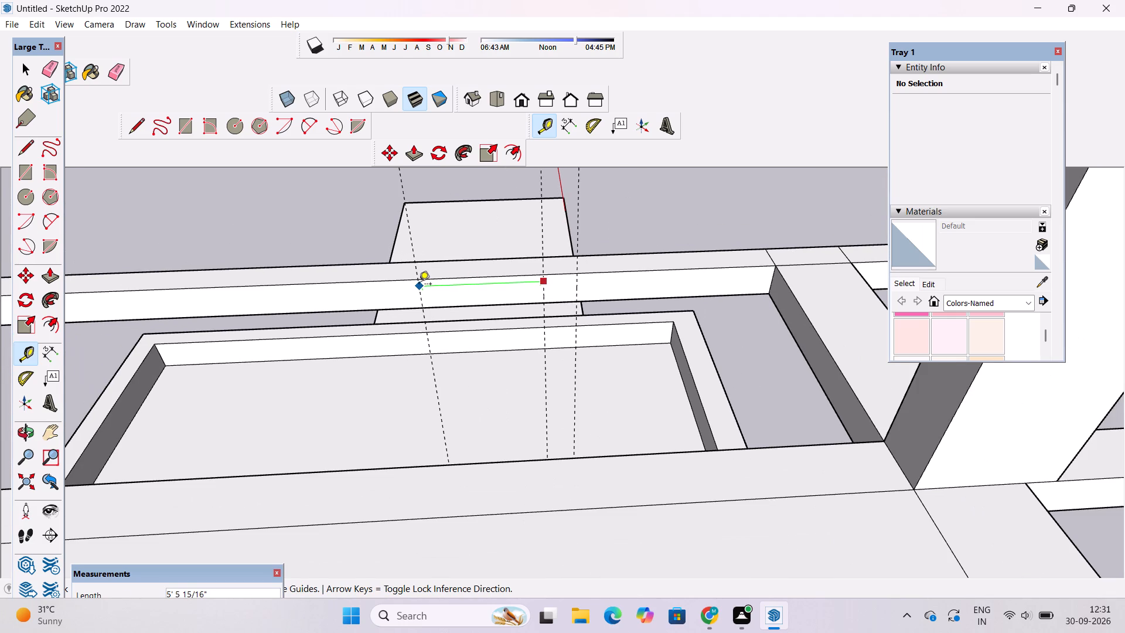
{"action": "type", "text": "9'"}
{"action": "key", "text": "Return"}
Place a fourth parallel guide 1.5' beyond the third one on the long outer beam.
{"action": "scroll", "coordinate": [502, 301], "scroll_direction": "down", "scroll_amount": 2}
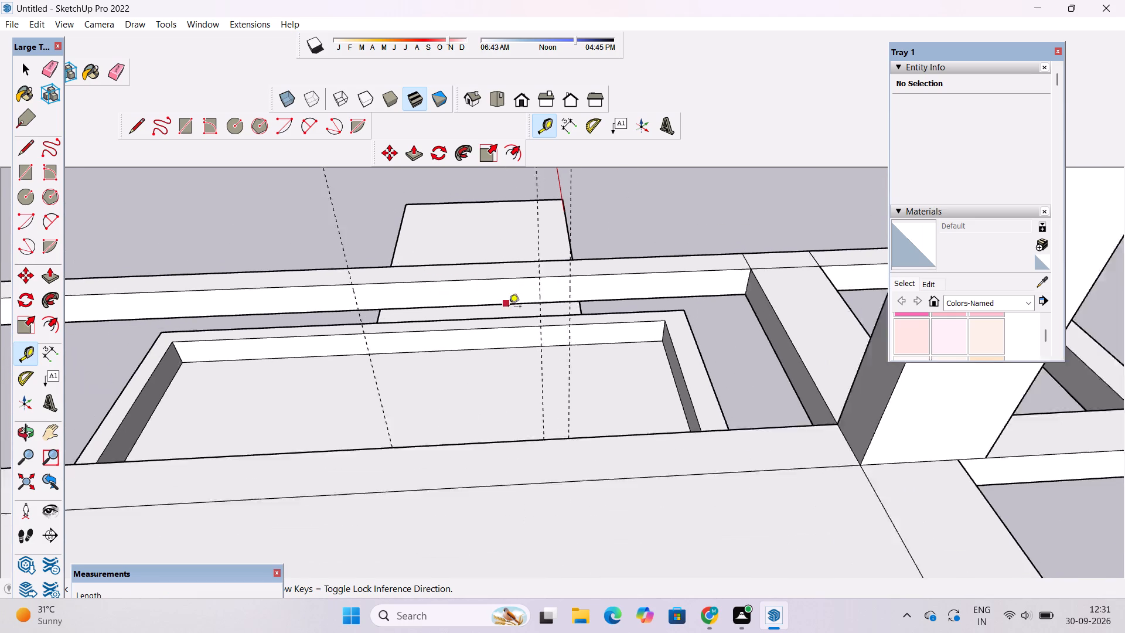
{"action": "scroll", "coordinate": [509, 308], "scroll_direction": "down", "scroll_amount": 3}
{"action": "scroll", "coordinate": [499, 308], "scroll_direction": "up", "scroll_amount": 3}
{"action": "scroll", "coordinate": [407, 292], "scroll_direction": "up", "scroll_amount": 9}
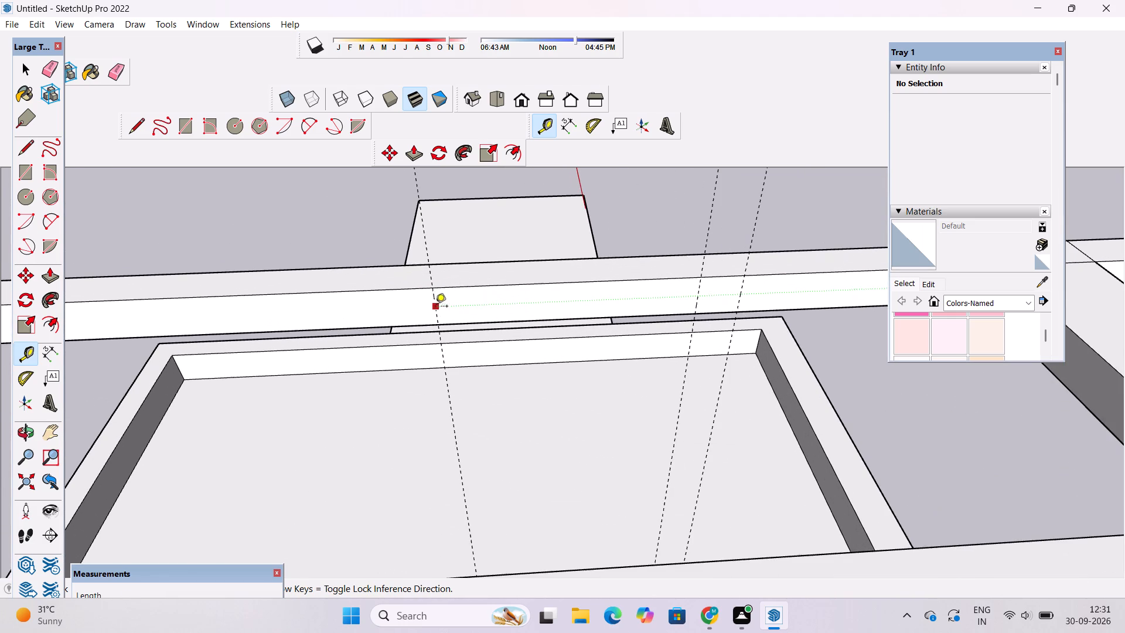
{"action": "left_click", "coordinate": [435, 297]}
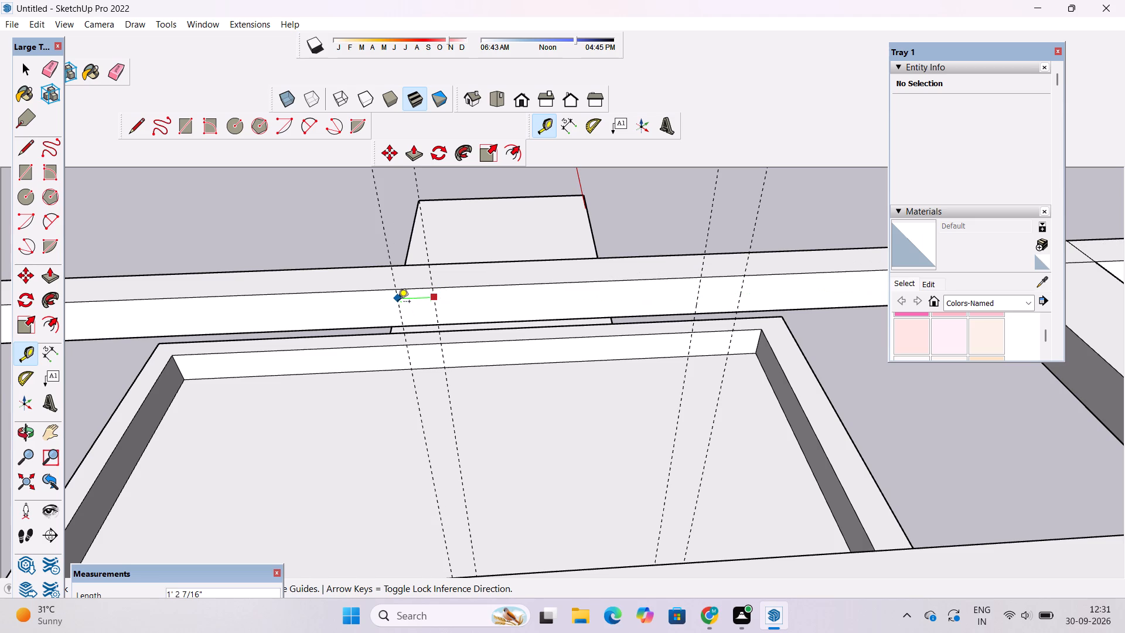
{"action": "type", "text": "1.5'"}
{"action": "key", "text": "Return"}
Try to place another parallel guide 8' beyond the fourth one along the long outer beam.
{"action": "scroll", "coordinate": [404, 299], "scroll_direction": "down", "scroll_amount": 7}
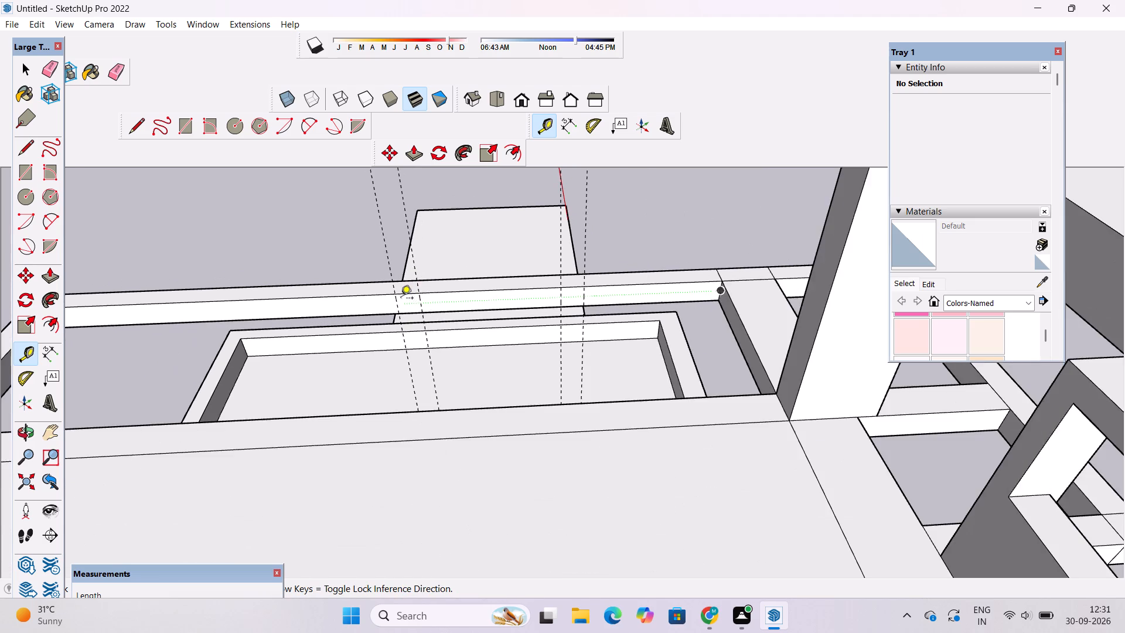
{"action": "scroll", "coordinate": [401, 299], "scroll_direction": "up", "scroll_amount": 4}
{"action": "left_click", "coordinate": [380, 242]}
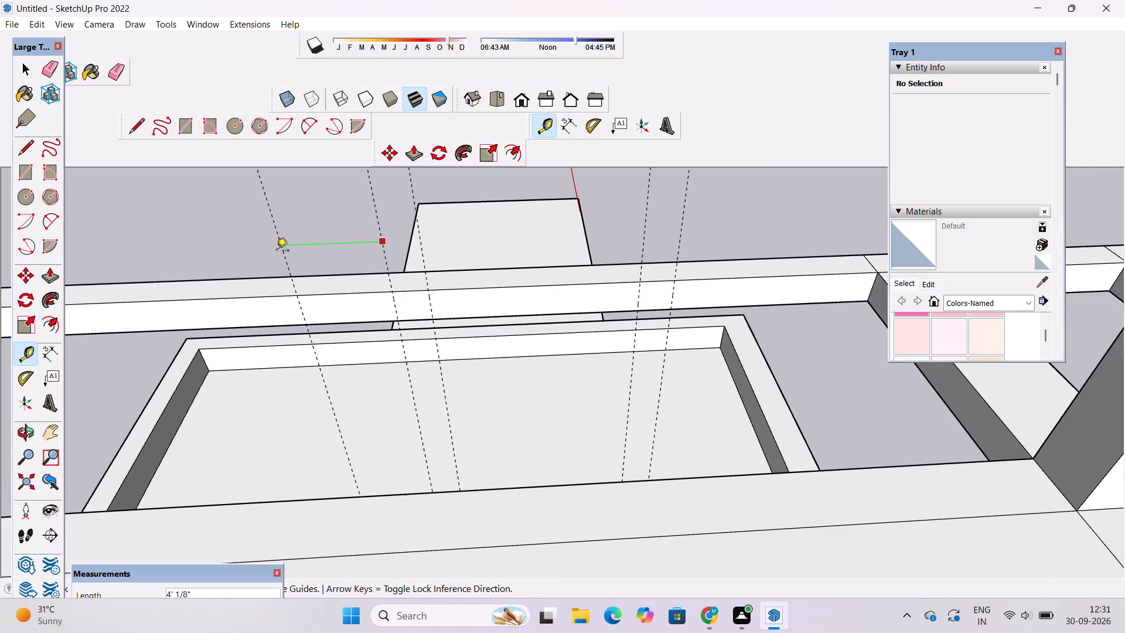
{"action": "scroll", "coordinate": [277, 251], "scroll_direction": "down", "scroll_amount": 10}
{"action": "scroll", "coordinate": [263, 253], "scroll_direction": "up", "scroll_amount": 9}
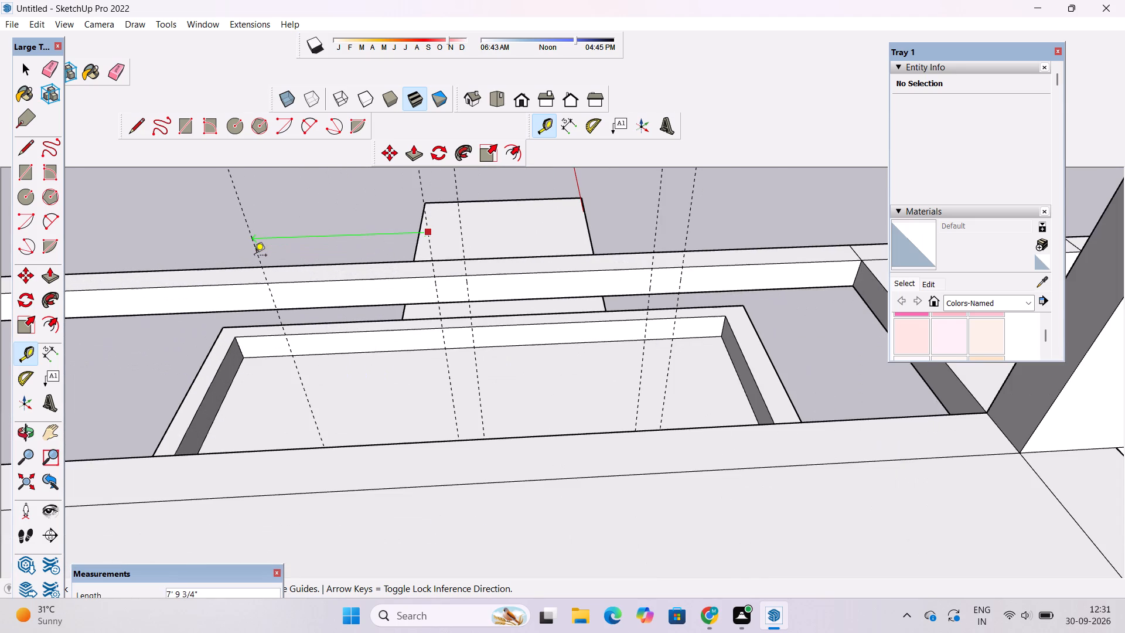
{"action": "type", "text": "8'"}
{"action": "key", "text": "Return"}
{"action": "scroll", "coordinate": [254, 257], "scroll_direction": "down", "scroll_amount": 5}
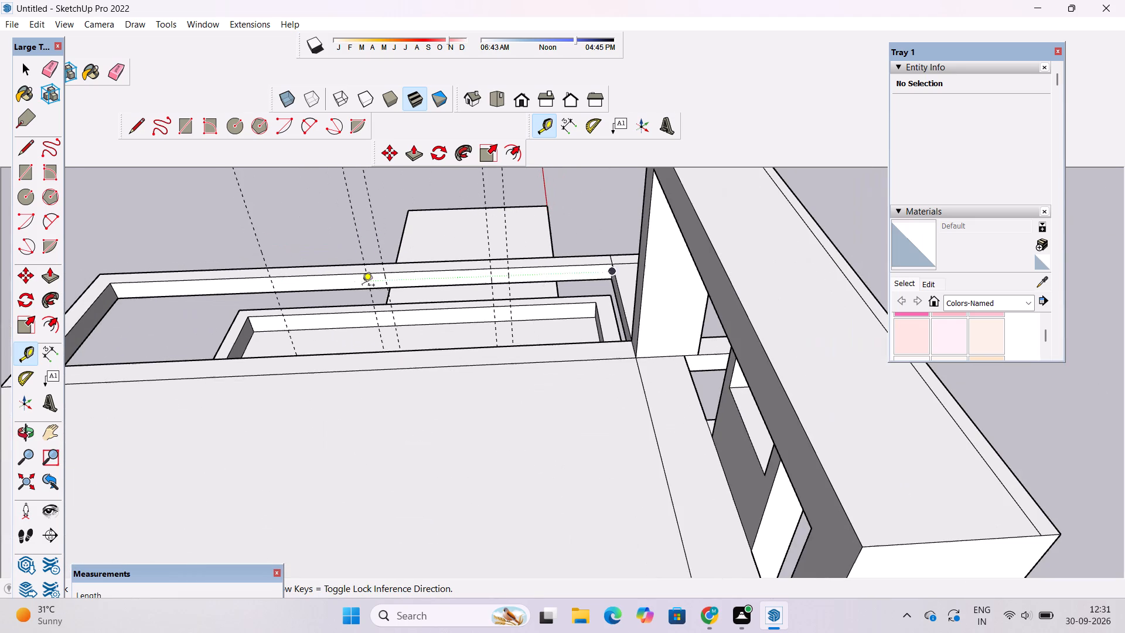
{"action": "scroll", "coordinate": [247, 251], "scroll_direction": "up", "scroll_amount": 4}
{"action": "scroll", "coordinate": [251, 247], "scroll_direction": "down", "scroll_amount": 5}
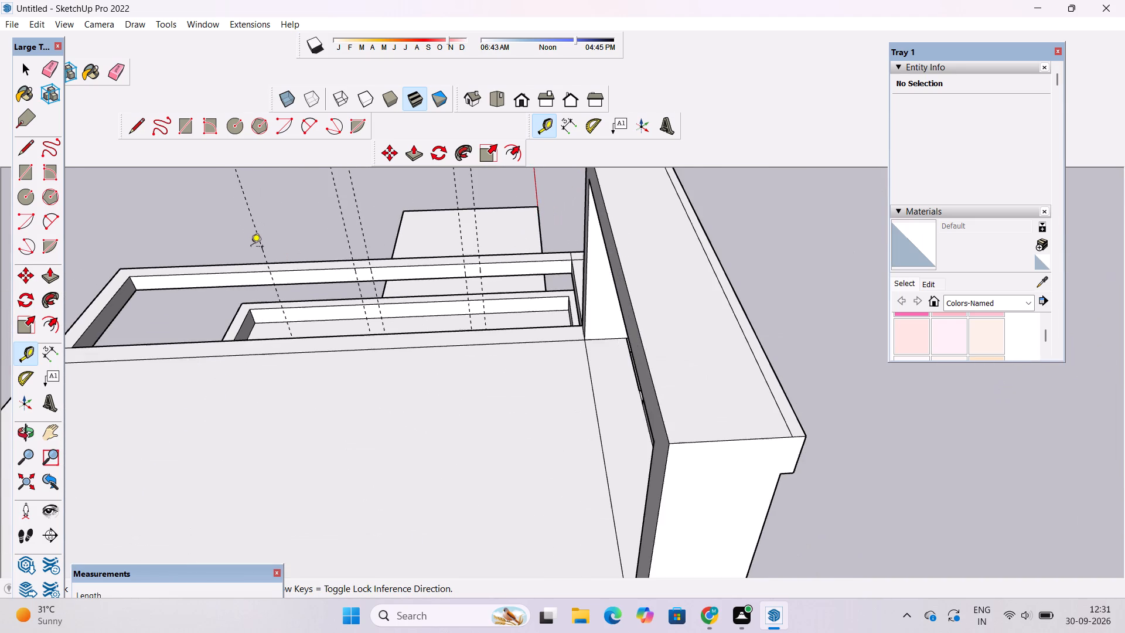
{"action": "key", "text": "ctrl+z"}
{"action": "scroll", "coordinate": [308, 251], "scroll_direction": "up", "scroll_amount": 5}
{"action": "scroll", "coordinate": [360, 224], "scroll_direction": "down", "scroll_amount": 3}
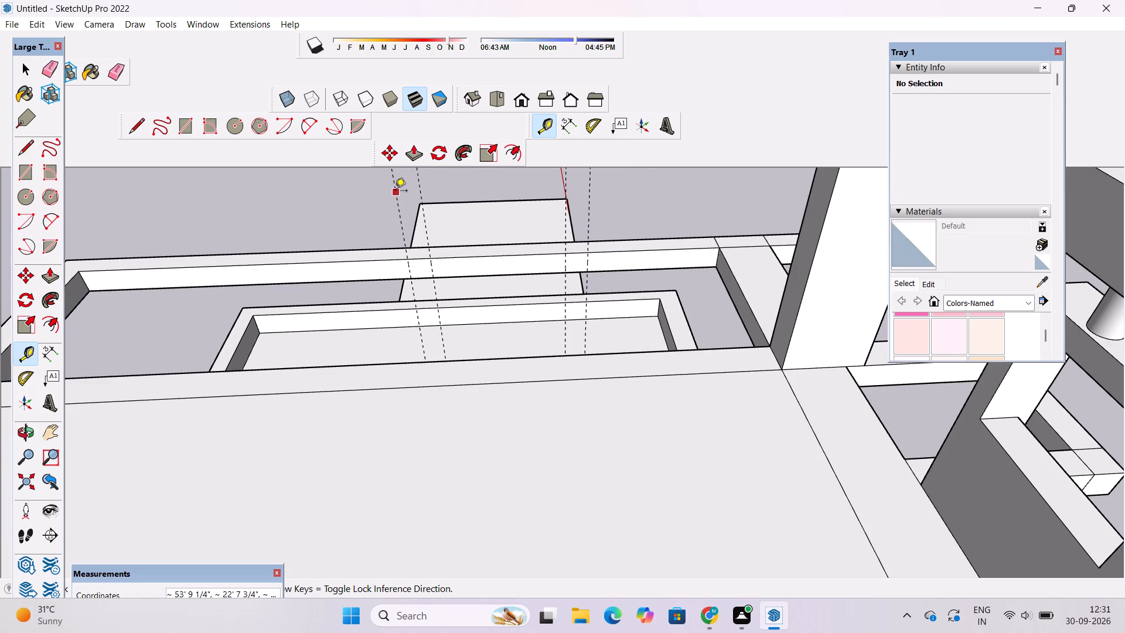
Place a fifth parallel guide 9' beyond the fourth one along the long outer beam.
{"action": "left_click", "coordinate": [395, 192]}
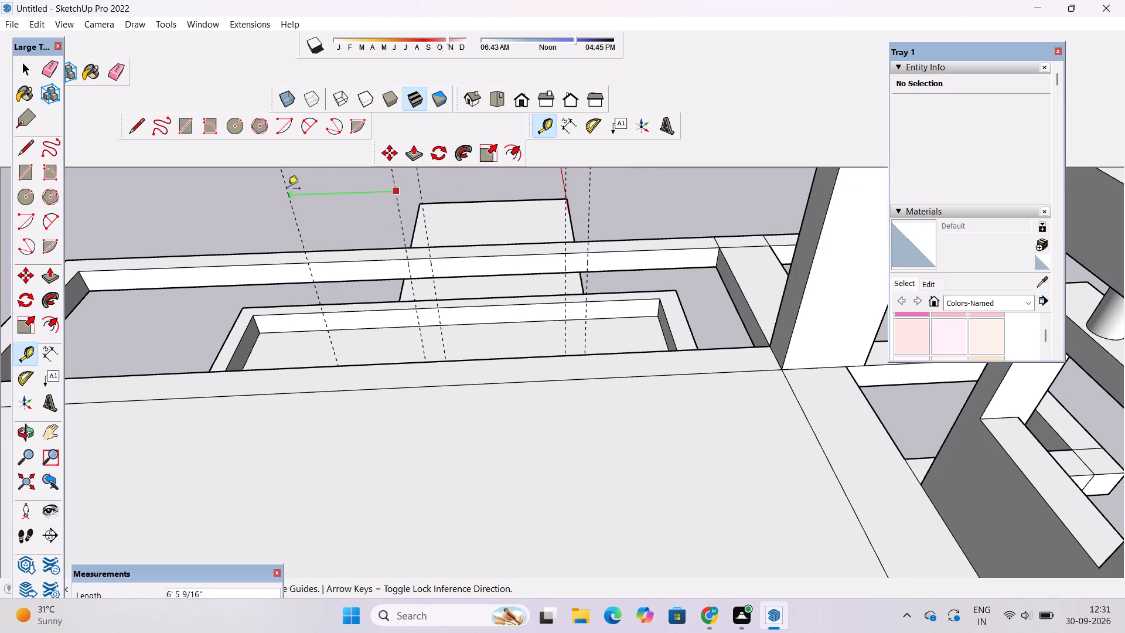
{"action": "type", "text": "9'"}
{"action": "key", "text": "Return"}
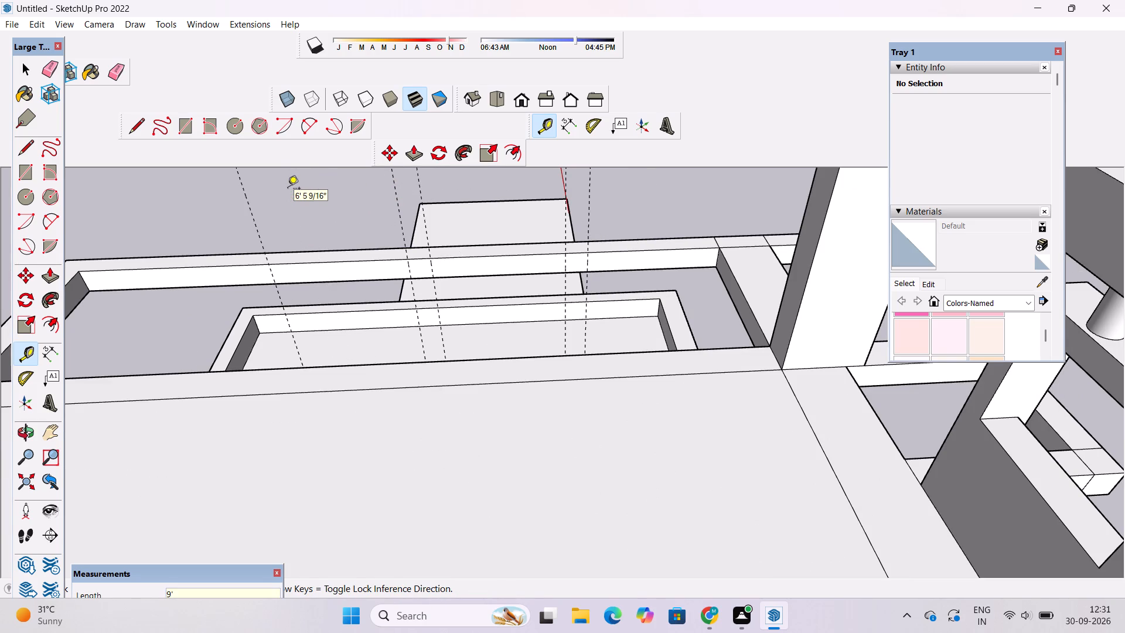
Place a sixth parallel guide 1.5' beyond the fifth one along the long outer beam.
{"action": "scroll", "coordinate": [296, 201], "scroll_direction": "down", "scroll_amount": 5}
{"action": "scroll", "coordinate": [262, 202], "scroll_direction": "up", "scroll_amount": 7}
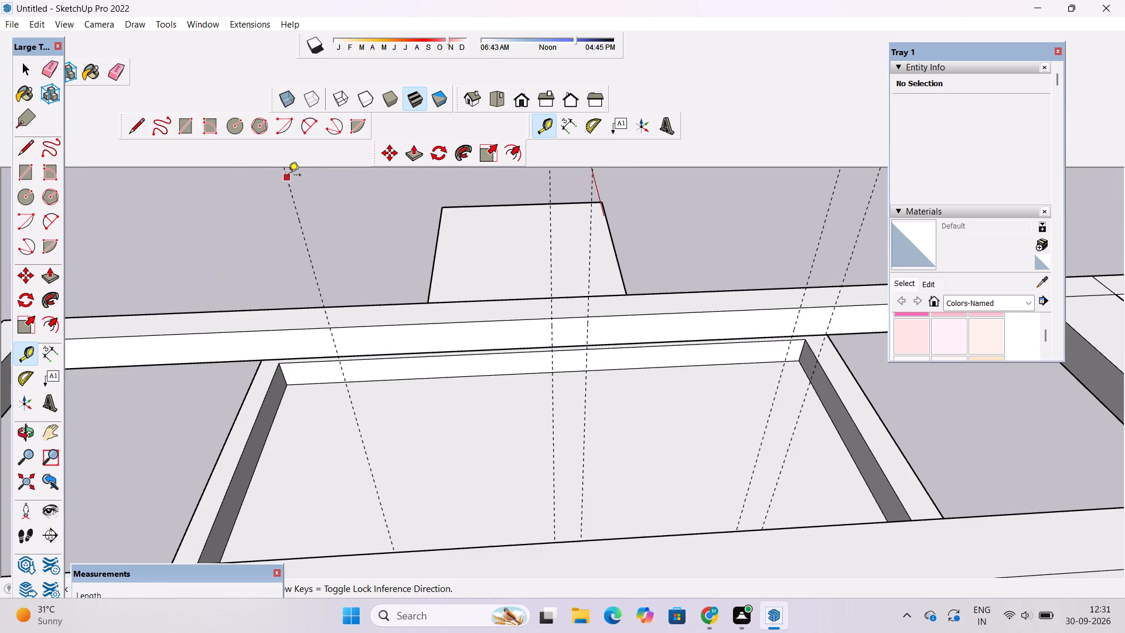
{"action": "left_click", "coordinate": [288, 175]}
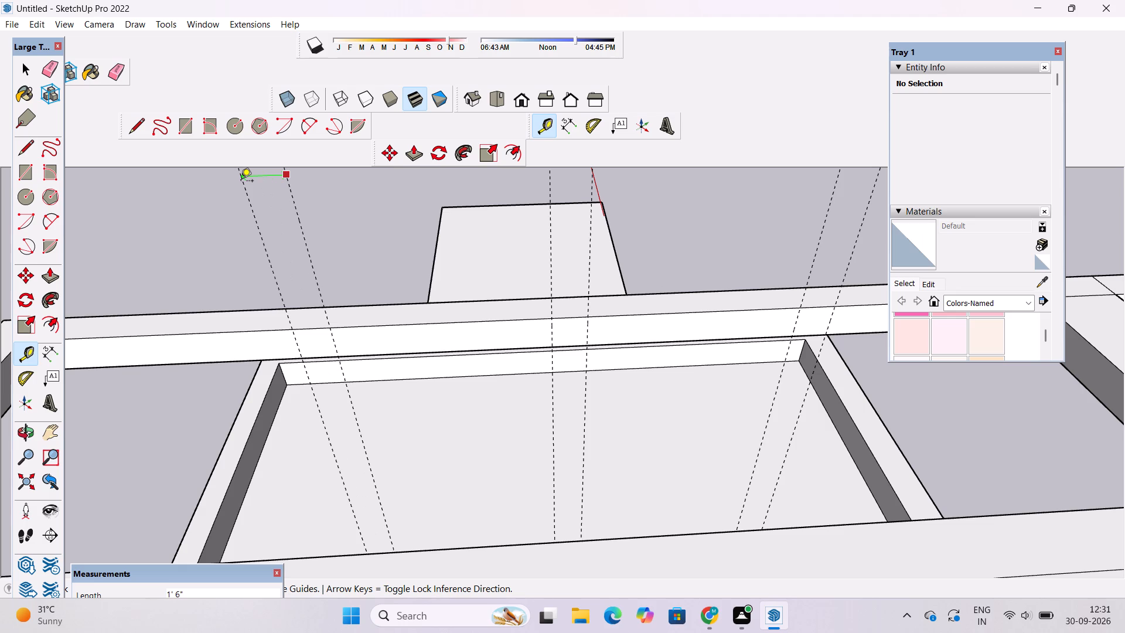
{"action": "type", "text": "1.5'"}
{"action": "key", "text": "Return"}
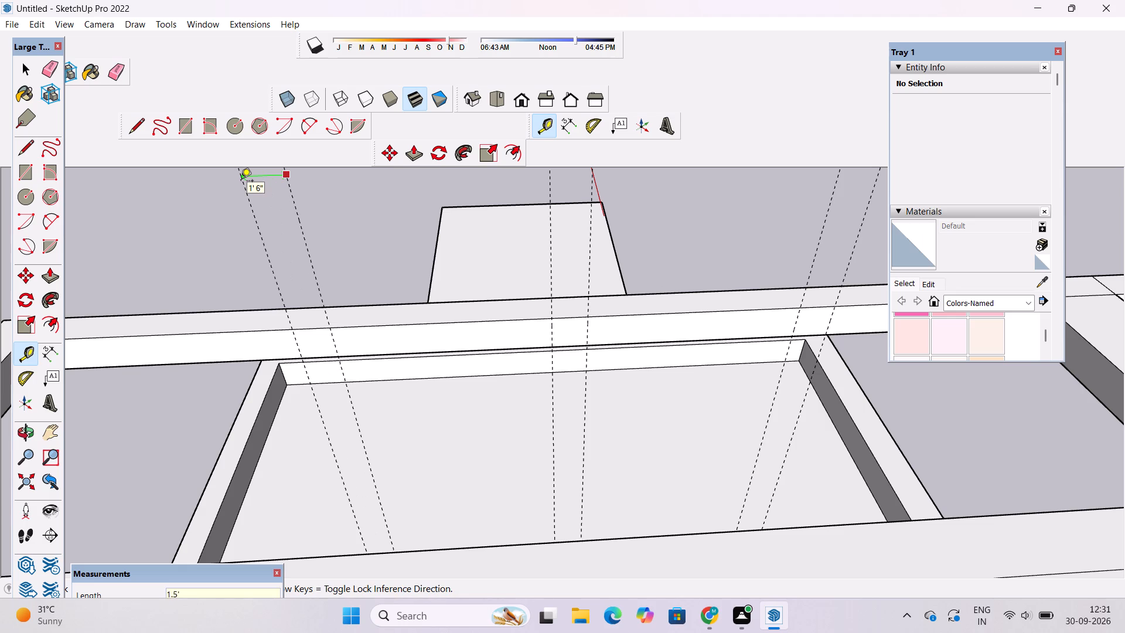
Draw a rectangle between the fifth and sixth guides, spanning the full height of the long outer beam's inner face.
{"action": "key", "text": "o"}
{"action": "scroll", "coordinate": [241, 182], "scroll_direction": "down", "scroll_amount": 9}
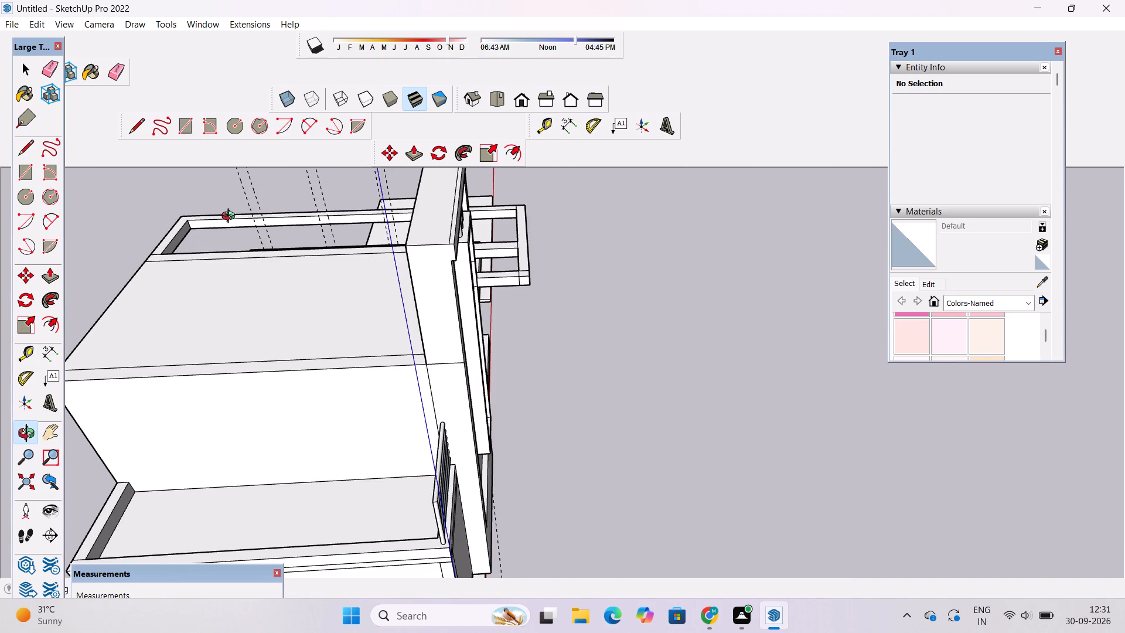
{"action": "left_click_drag", "start_coordinate": [240, 215], "coordinate": [403, 296], "text": "shift"}
{"action": "scroll", "coordinate": [400, 299], "scroll_direction": "up", "scroll_amount": 3}
{"action": "left_click_drag", "start_coordinate": [418, 254], "coordinate": [449, 244]}
{"action": "scroll", "coordinate": [462, 314], "scroll_direction": "up", "scroll_amount": 5}
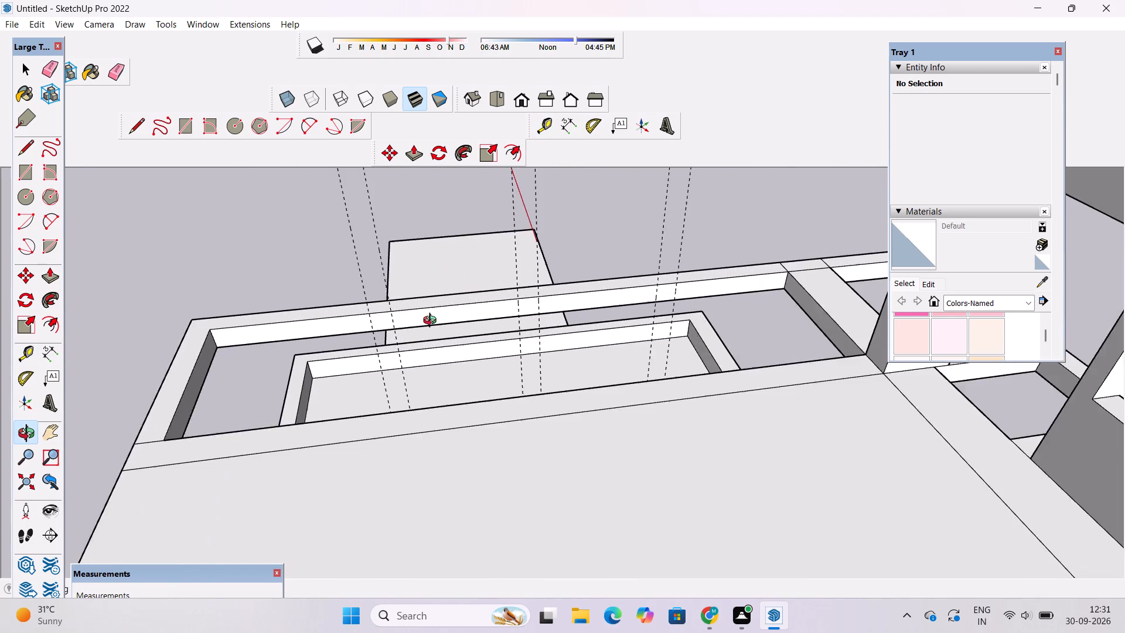
{"action": "scroll", "coordinate": [432, 322], "scroll_direction": "up", "scroll_amount": 4}
{"action": "left_click_drag", "start_coordinate": [333, 334], "coordinate": [355, 309], "text": "shift"}
{"action": "scroll", "coordinate": [356, 309], "scroll_direction": "up", "scroll_amount": 2}
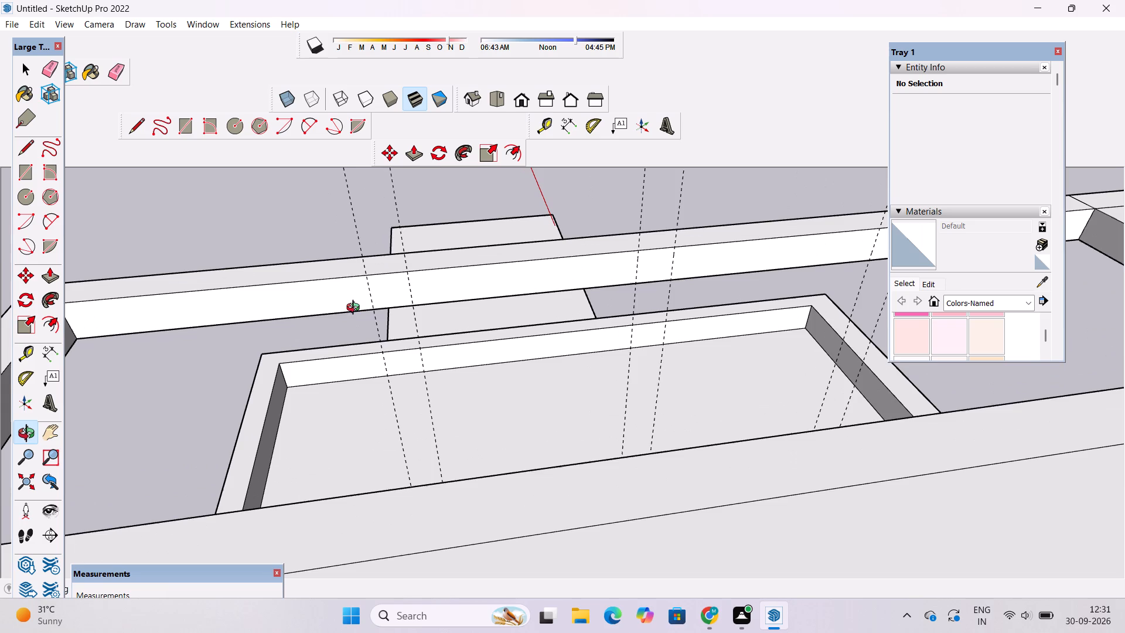
{"action": "key", "text": "r"}
{"action": "scroll", "coordinate": [356, 309], "scroll_direction": "up", "scroll_amount": 2}
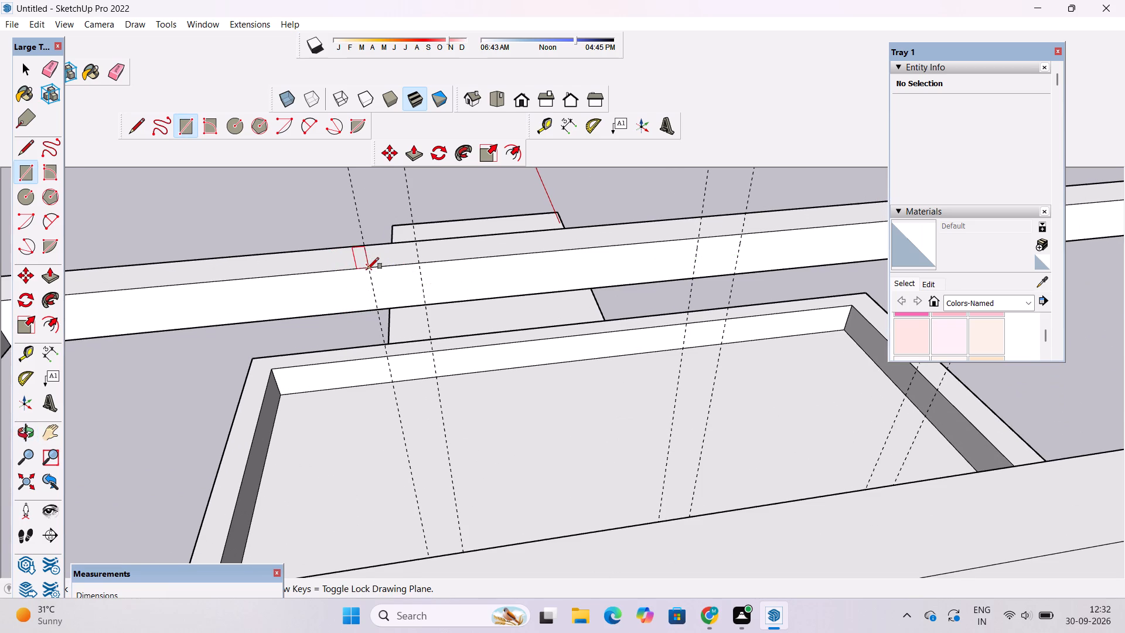
{"action": "left_click", "coordinate": [367, 269]}
{"action": "left_click", "coordinate": [426, 302]}
Draw a 1' 6" by 1' 6" rectangle between the middle pair of guides on the beam's inner face.
{"action": "scroll", "coordinate": [346, 291], "scroll_direction": "down", "scroll_amount": 6}
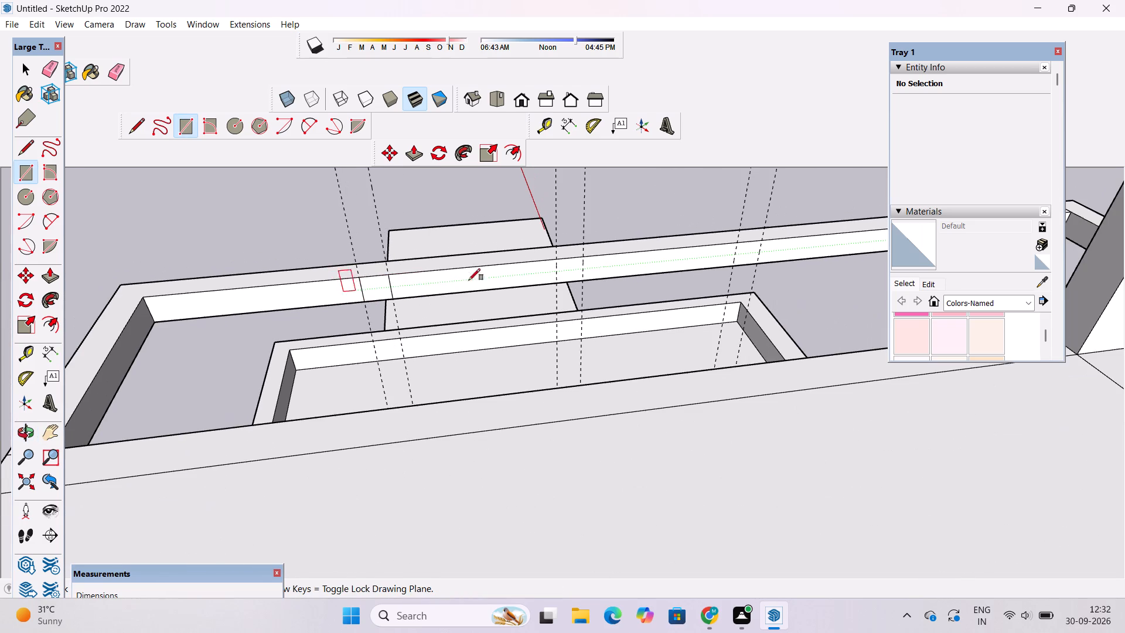
{"action": "scroll", "coordinate": [711, 263], "scroll_direction": "up", "scroll_amount": 2}
{"action": "scroll", "coordinate": [799, 247], "scroll_direction": "up", "scroll_amount": 6}
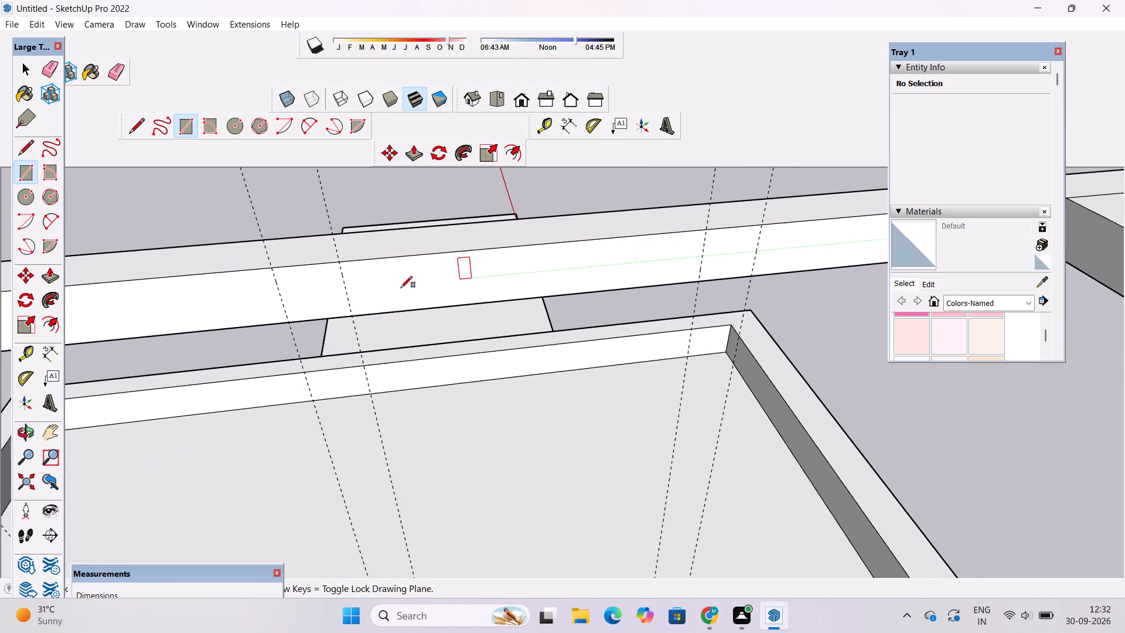
{"action": "scroll", "coordinate": [279, 277], "scroll_direction": "up", "scroll_amount": 2}
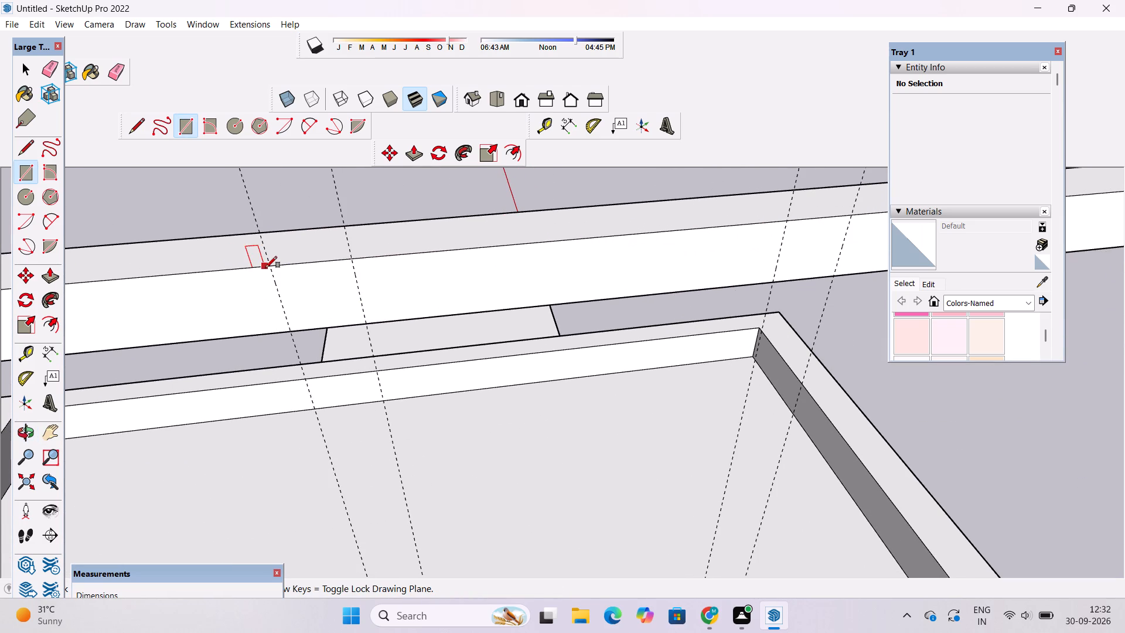
{"action": "left_click", "coordinate": [269, 267]}
{"action": "left_click", "coordinate": [369, 323]}
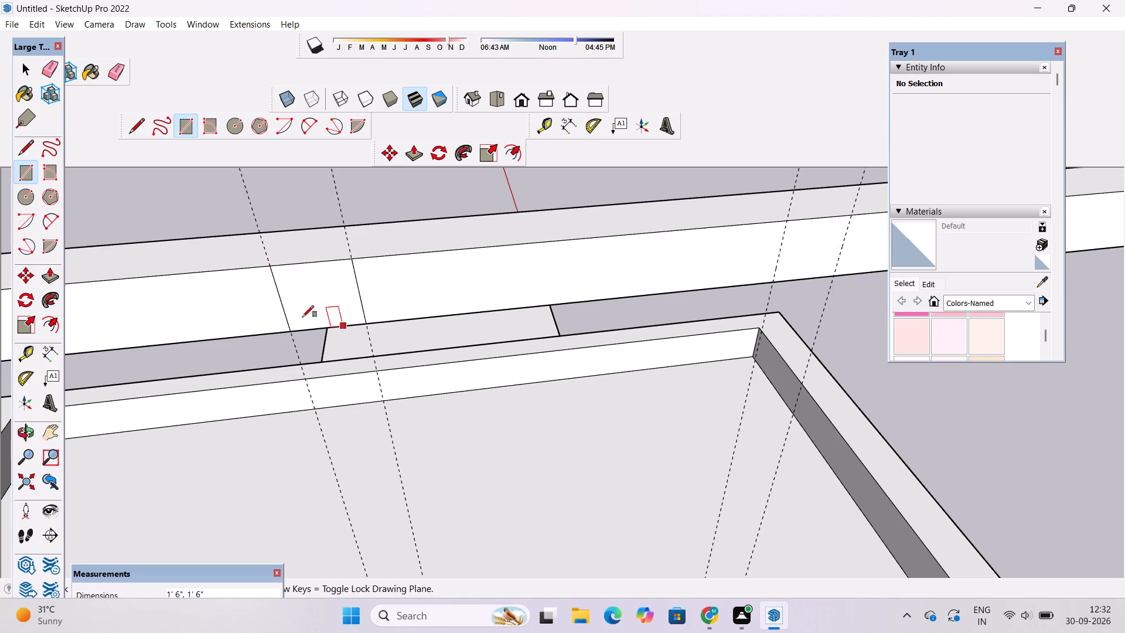
Draw a 1' 6" by 1' 6" rectangle between the first pair of guides on the beam's inner face.
{"action": "scroll", "coordinate": [224, 292], "scroll_direction": "down", "scroll_amount": 7}
{"action": "scroll", "coordinate": [677, 249], "scroll_direction": "up", "scroll_amount": 8}
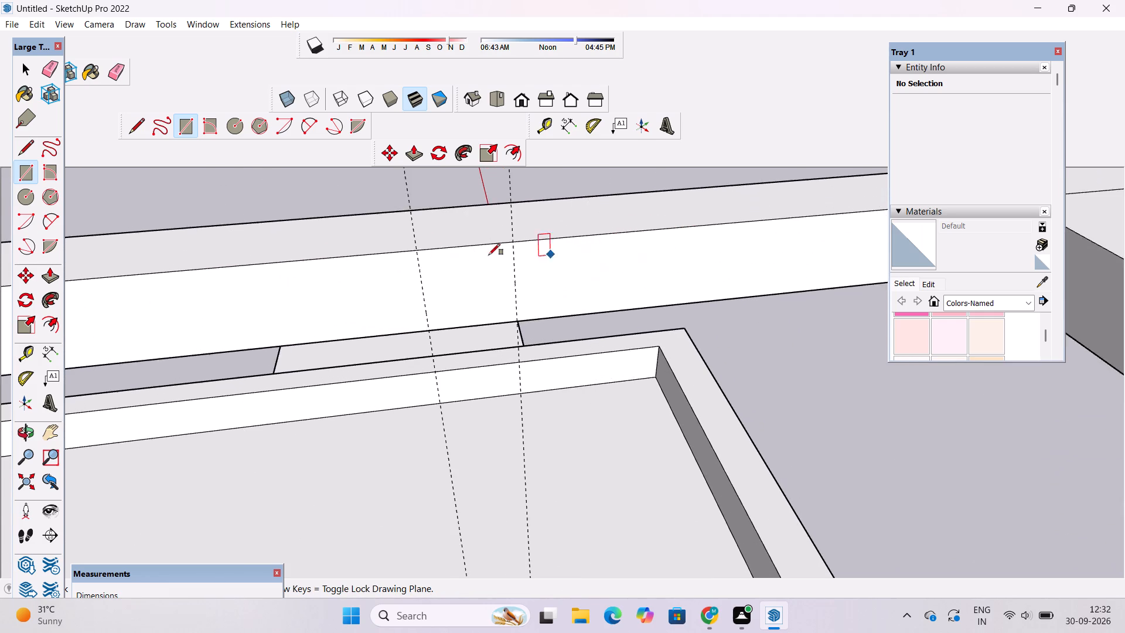
{"action": "scroll", "coordinate": [489, 255], "scroll_direction": "up", "scroll_amount": 3}
{"action": "left_click", "coordinate": [389, 250]}
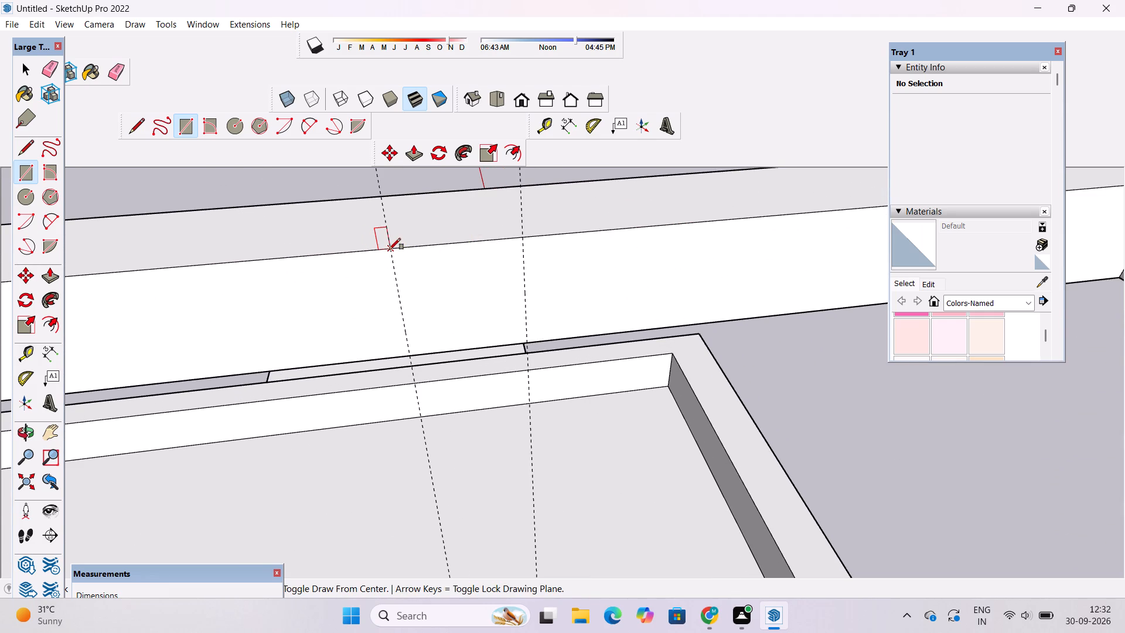
{"action": "left_click", "coordinate": [526, 342]}
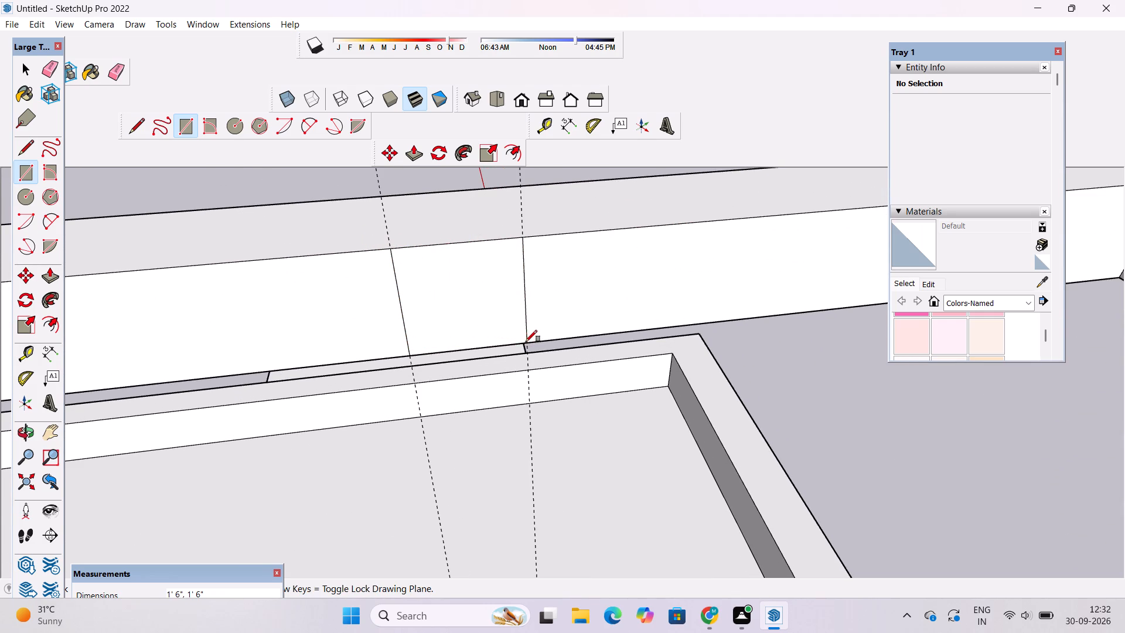
Erase the six parallel guides that marked positions along the long outer beam.
{"action": "key", "text": "e"}
{"action": "scroll", "coordinate": [495, 334], "scroll_direction": "down", "scroll_amount": 20}
{"action": "scroll", "coordinate": [495, 334], "scroll_direction": "down", "scroll_amount": 12}
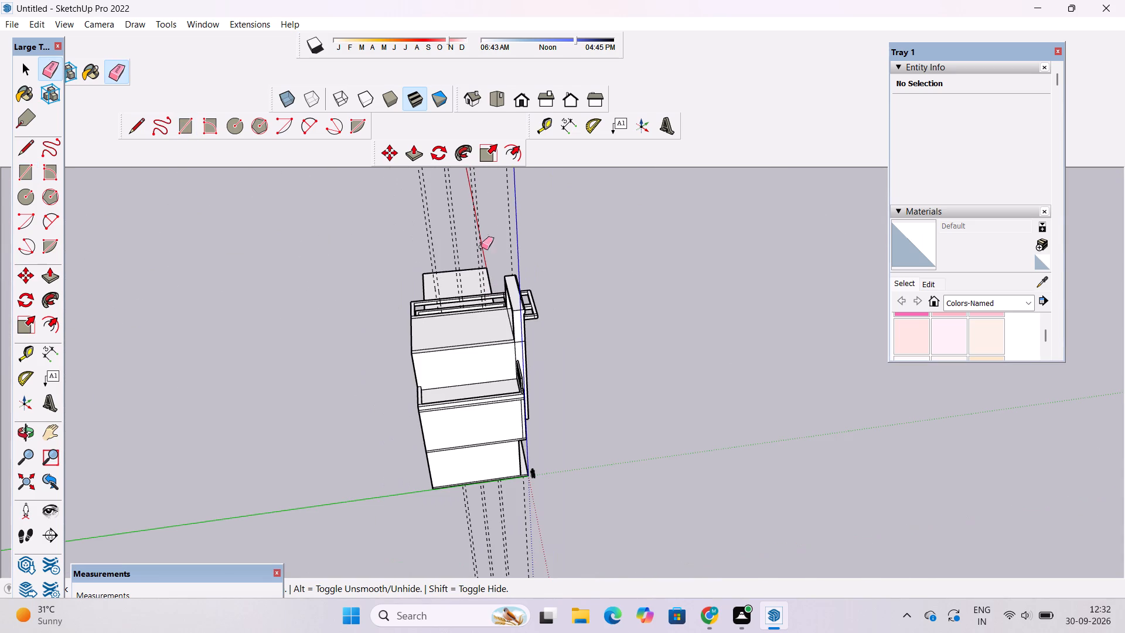
{"action": "scroll", "coordinate": [480, 221], "scroll_direction": "up", "scroll_amount": 4}
{"action": "left_click_drag", "start_coordinate": [489, 210], "coordinate": [387, 263]}
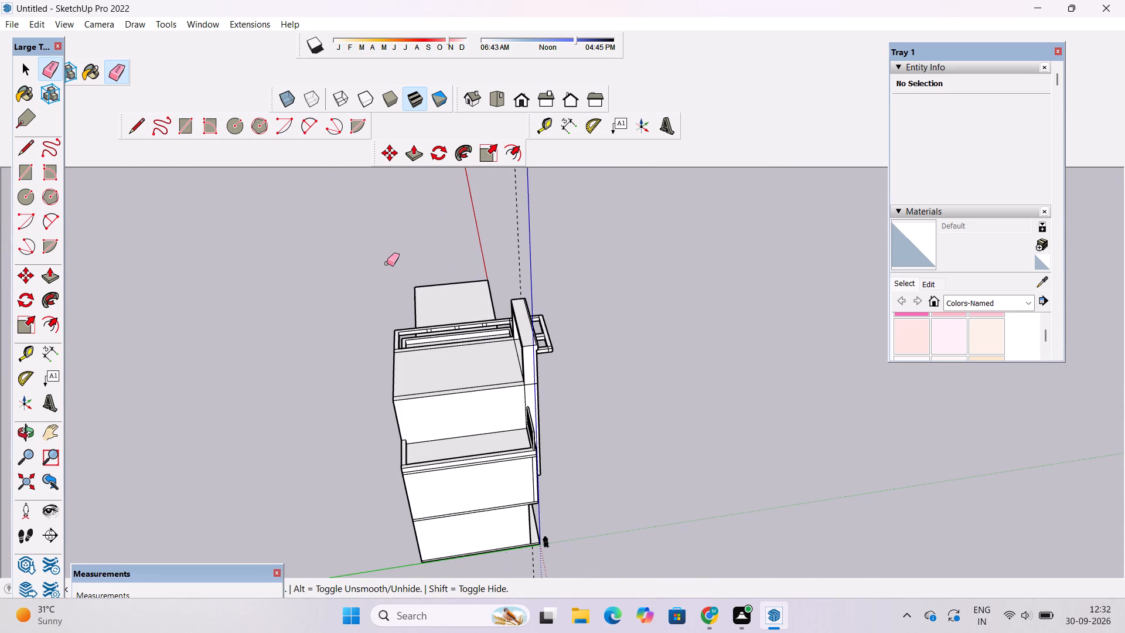
Erase the remaining vertical guide running along the tall front frame's post.
{"action": "key", "text": "o"}
{"action": "left_click_drag", "start_coordinate": [639, 345], "coordinate": [350, 304]}
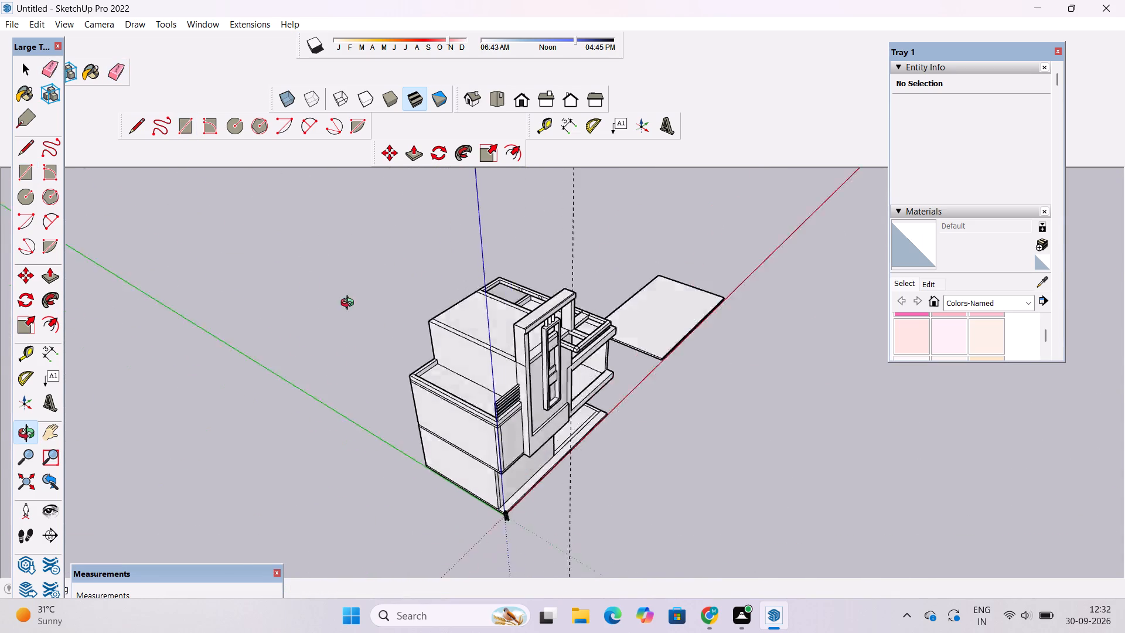
{"action": "left_click_drag", "start_coordinate": [350, 304], "coordinate": [270, 266]}
{"action": "scroll", "coordinate": [613, 339], "scroll_direction": "up", "scroll_amount": 8}
{"action": "left_click_drag", "start_coordinate": [625, 336], "coordinate": [318, 346]}
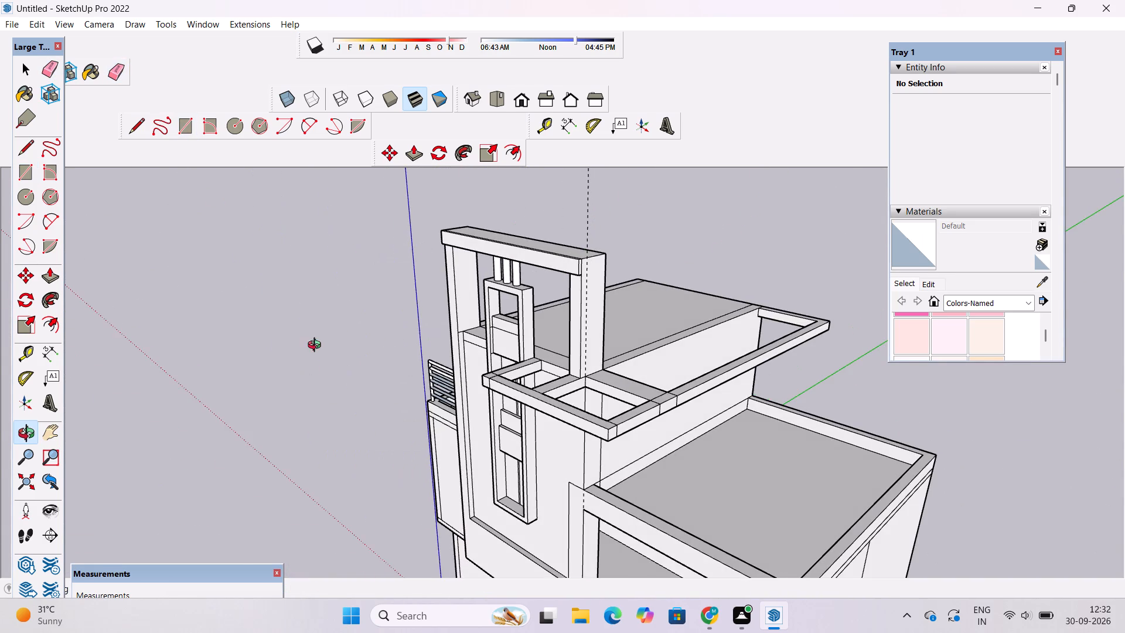
{"action": "scroll", "coordinate": [566, 325], "scroll_direction": "up", "scroll_amount": 4}
{"action": "left_click_drag", "start_coordinate": [602, 358], "coordinate": [471, 342], "text": "shift"}
{"action": "scroll", "coordinate": [465, 345], "scroll_direction": "up", "scroll_amount": 3}
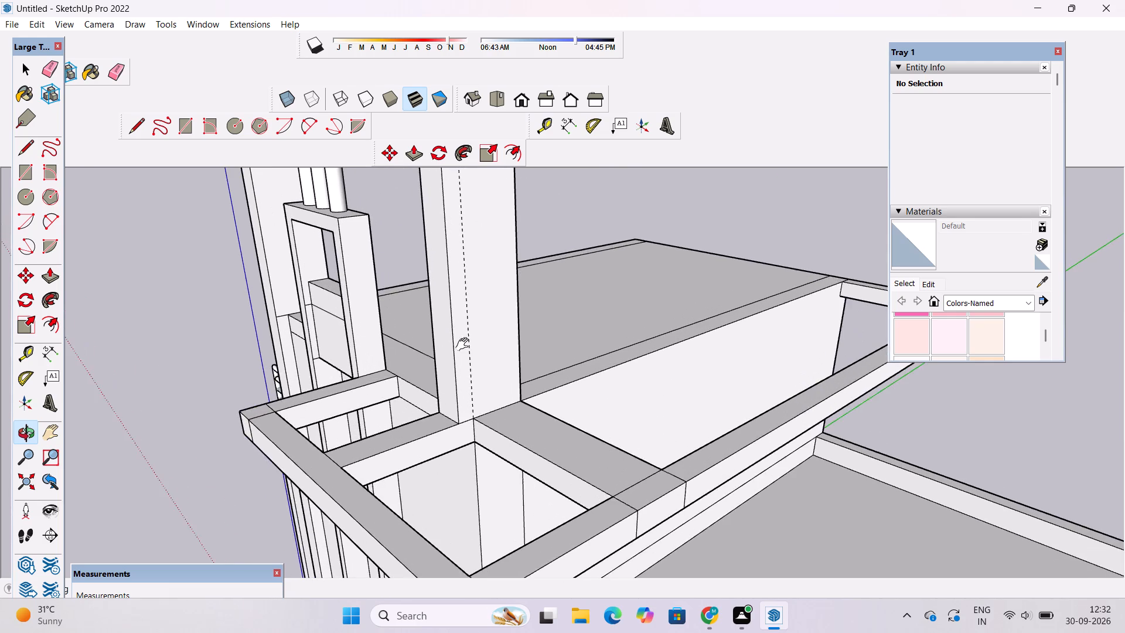
{"action": "left_click_drag", "start_coordinate": [465, 345], "coordinate": [460, 396], "text": "shift"}
{"action": "key", "text": "e"}
{"action": "left_click_drag", "start_coordinate": [472, 346], "coordinate": [462, 373]}
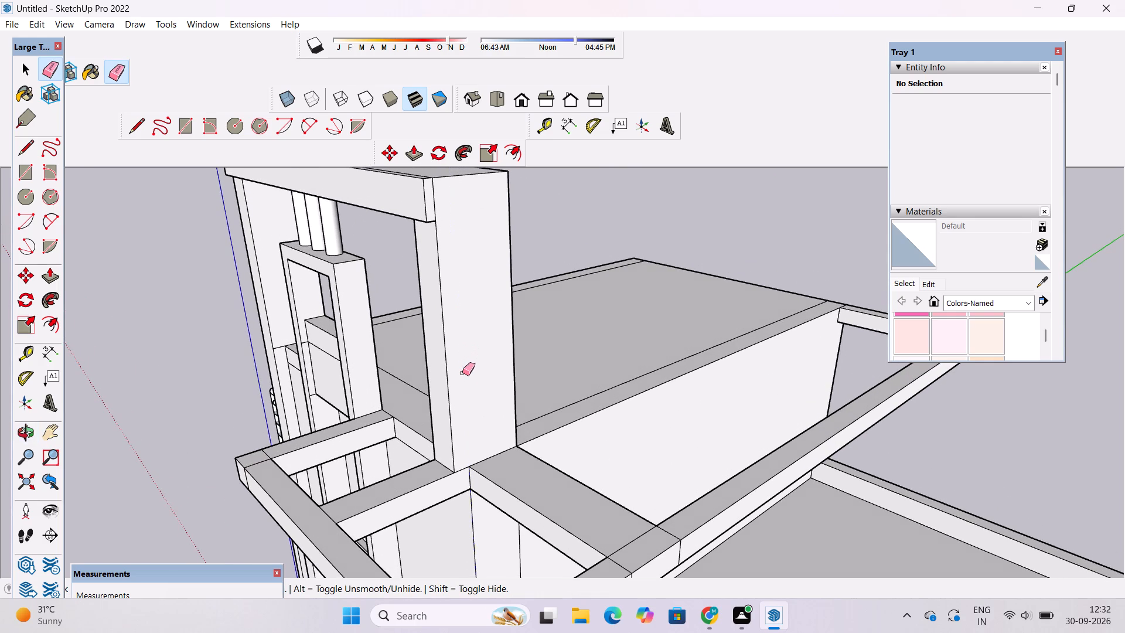
Push/Pull the square nearest the tall front frame 10' 11" to the building wall as a cross beam.
{"action": "key", "text": "o"}
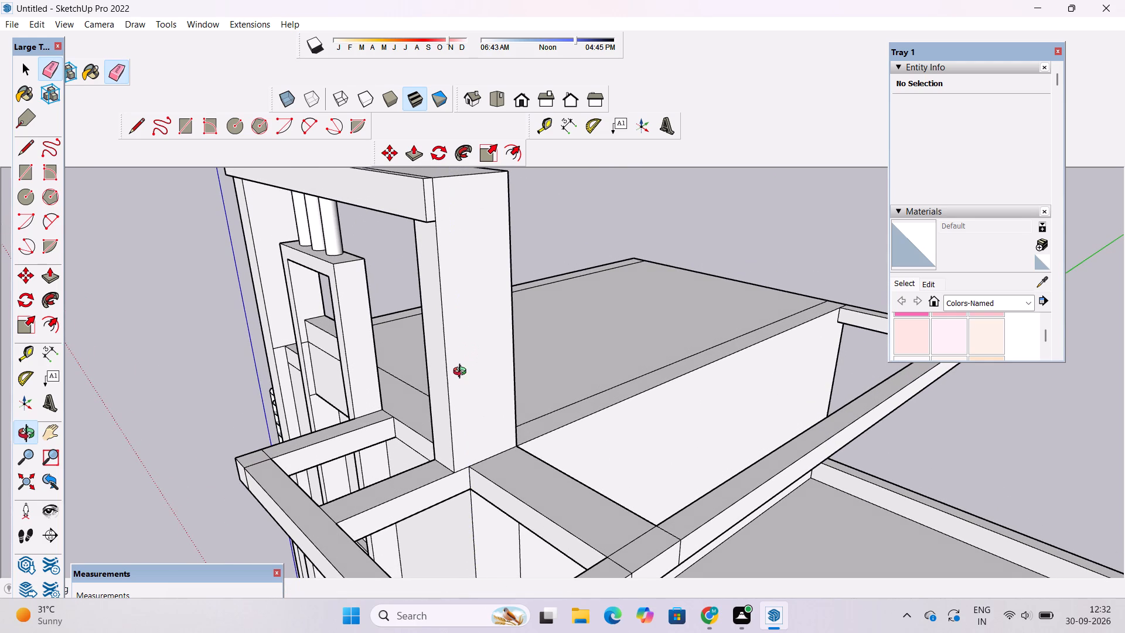
{"action": "scroll", "coordinate": [462, 373], "scroll_direction": "down", "scroll_amount": 5}
{"action": "left_click_drag", "start_coordinate": [466, 392], "coordinate": [408, 455]}
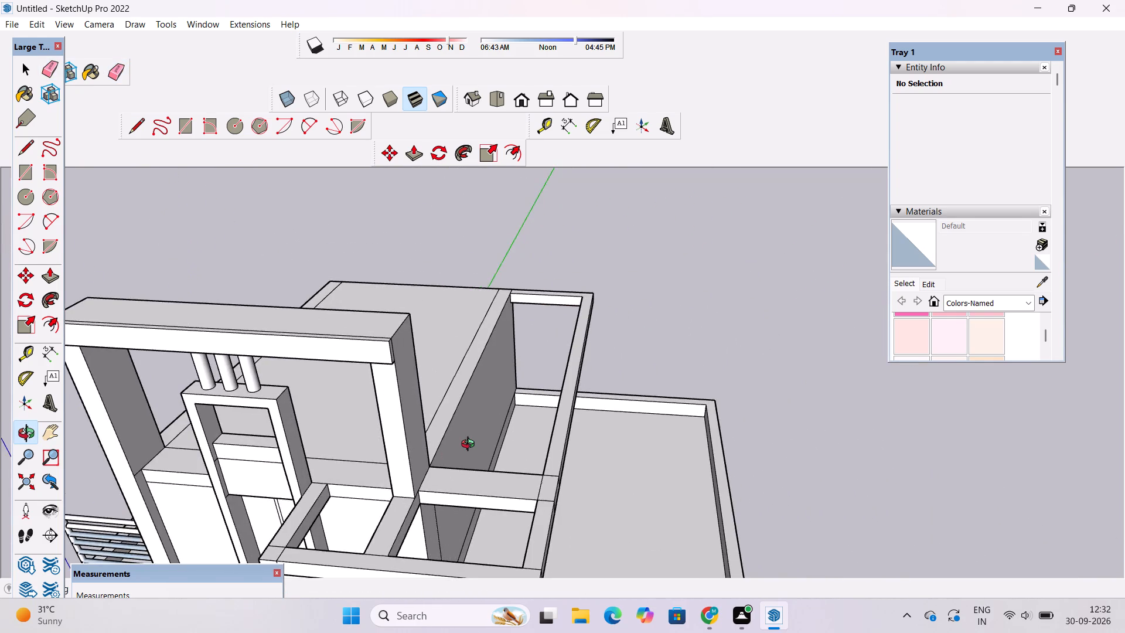
{"action": "scroll", "coordinate": [476, 440], "scroll_direction": "up", "scroll_amount": 4}
{"action": "left_click_drag", "start_coordinate": [477, 439], "coordinate": [548, 476]}
{"action": "scroll", "coordinate": [577, 443], "scroll_direction": "up", "scroll_amount": 4}
{"action": "left_click_drag", "start_coordinate": [578, 437], "coordinate": [561, 435], "text": "shift"}
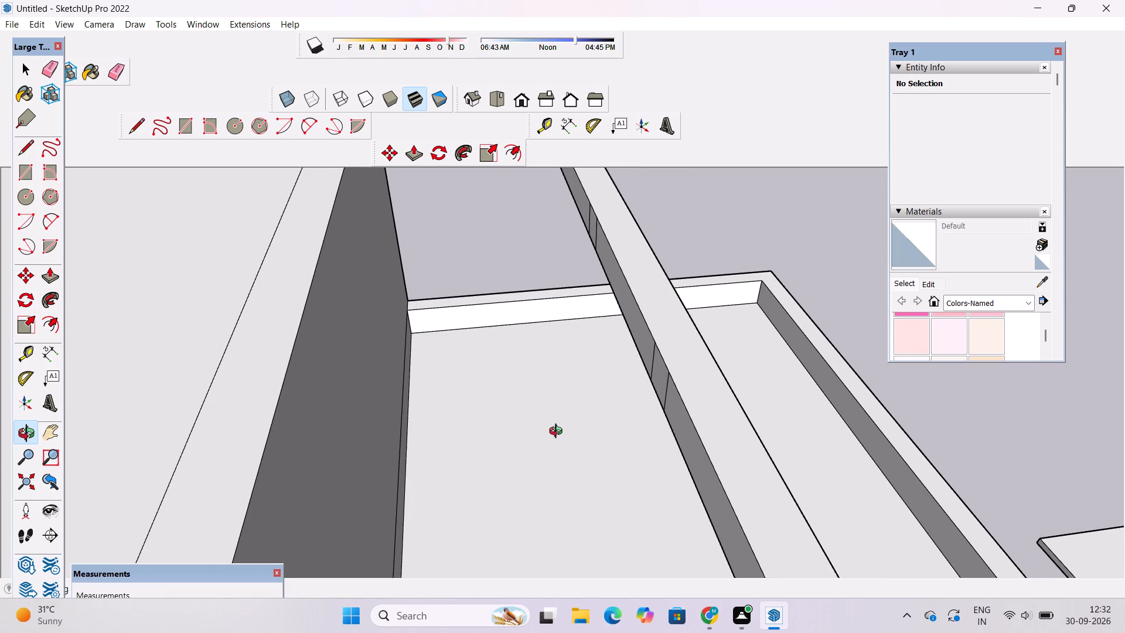
{"action": "key", "text": "p"}
{"action": "left_click", "coordinate": [657, 377]}
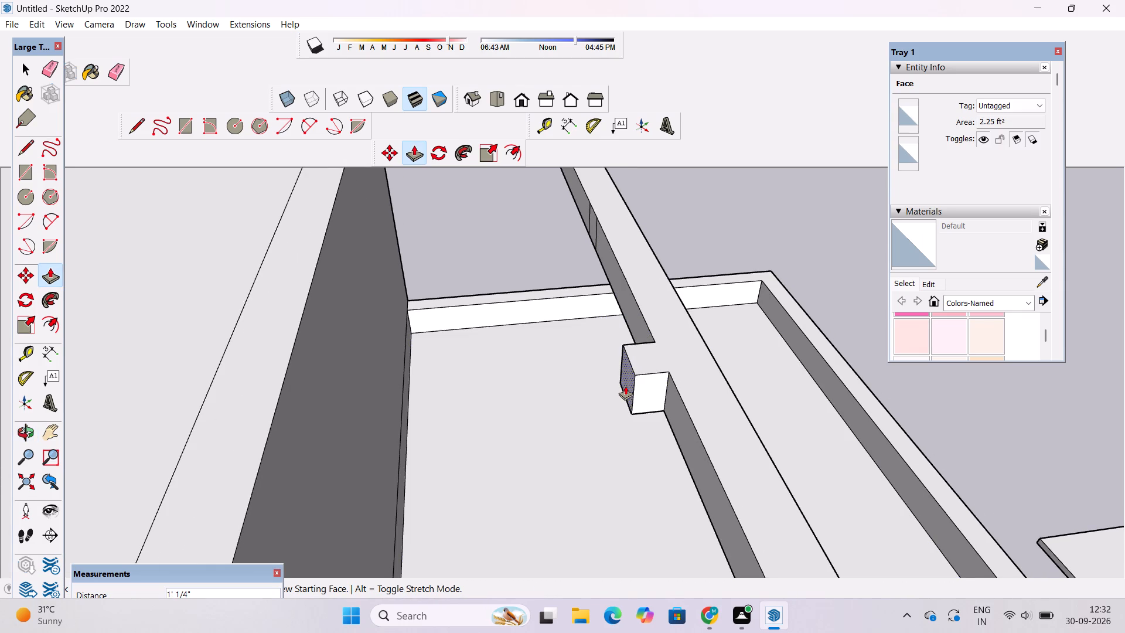
{"action": "scroll", "coordinate": [625, 386], "scroll_direction": "down", "scroll_amount": 7}
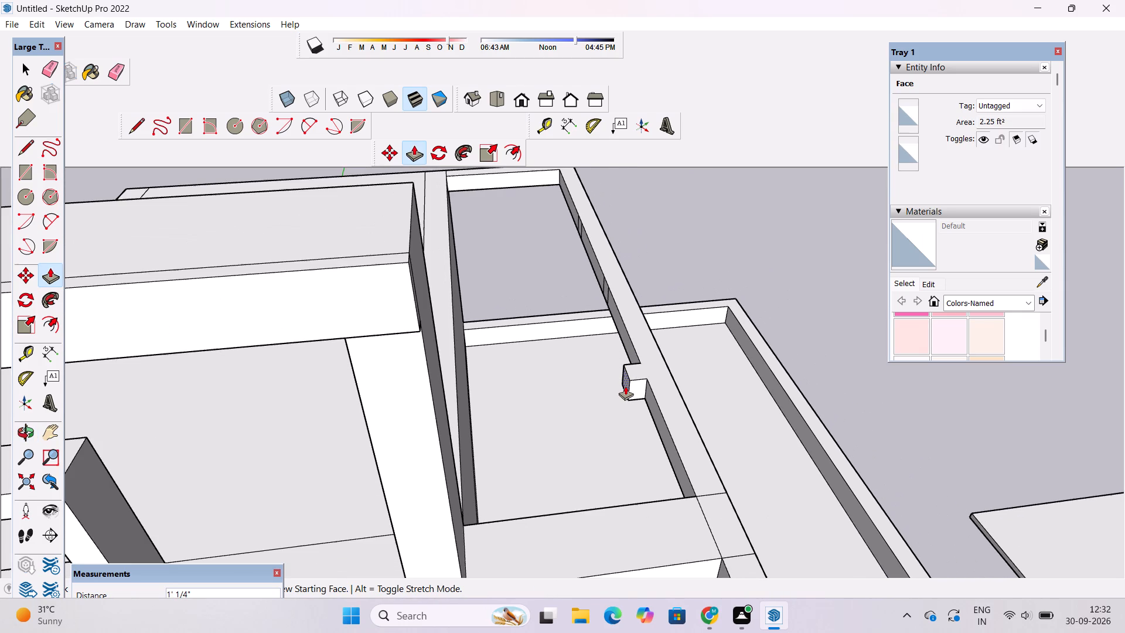
{"action": "scroll", "coordinate": [625, 386], "scroll_direction": "up", "scroll_amount": 2}
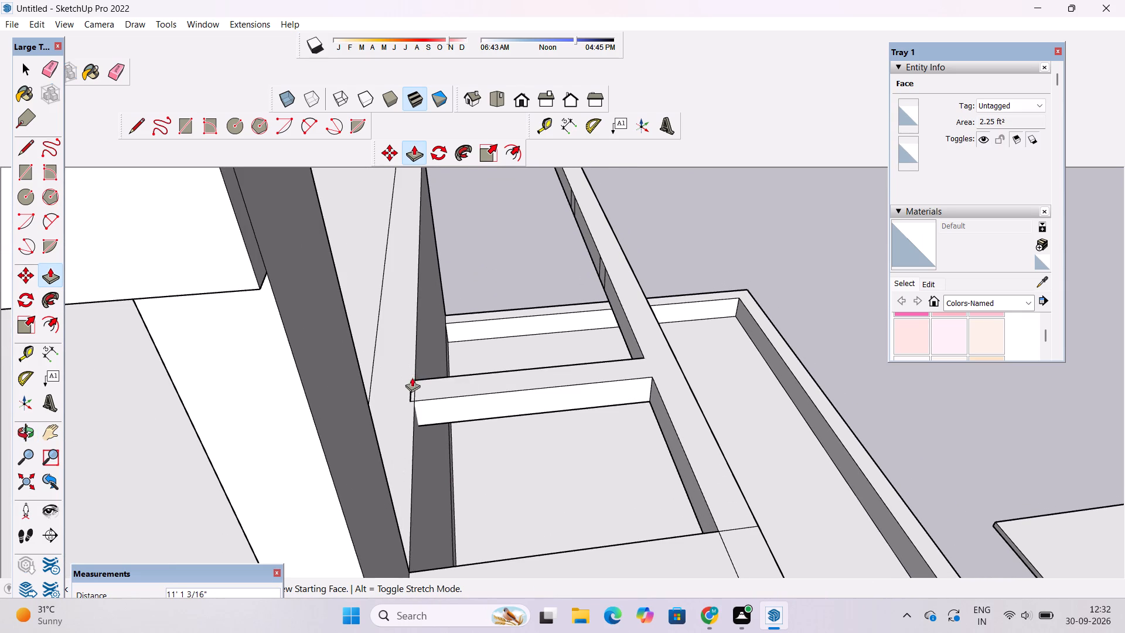
{"action": "left_click", "coordinate": [413, 392]}
Push/Pull the middle square on the long outer beam 10' 11" to the building wall as a second cross beam.
{"action": "scroll", "coordinate": [463, 391], "scroll_direction": "down", "scroll_amount": 5}
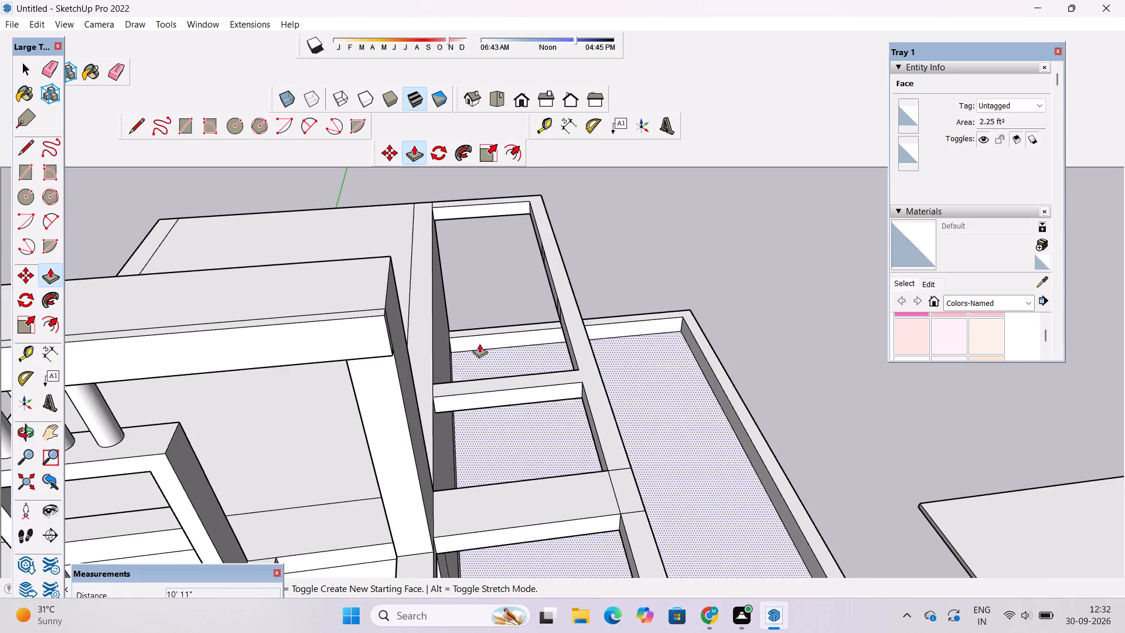
{"action": "scroll", "coordinate": [479, 306], "scroll_direction": "up", "scroll_amount": 3}
{"action": "scroll", "coordinate": [482, 315], "scroll_direction": "down", "scroll_amount": 1}
{"action": "scroll", "coordinate": [520, 303], "scroll_direction": "up", "scroll_amount": 4}
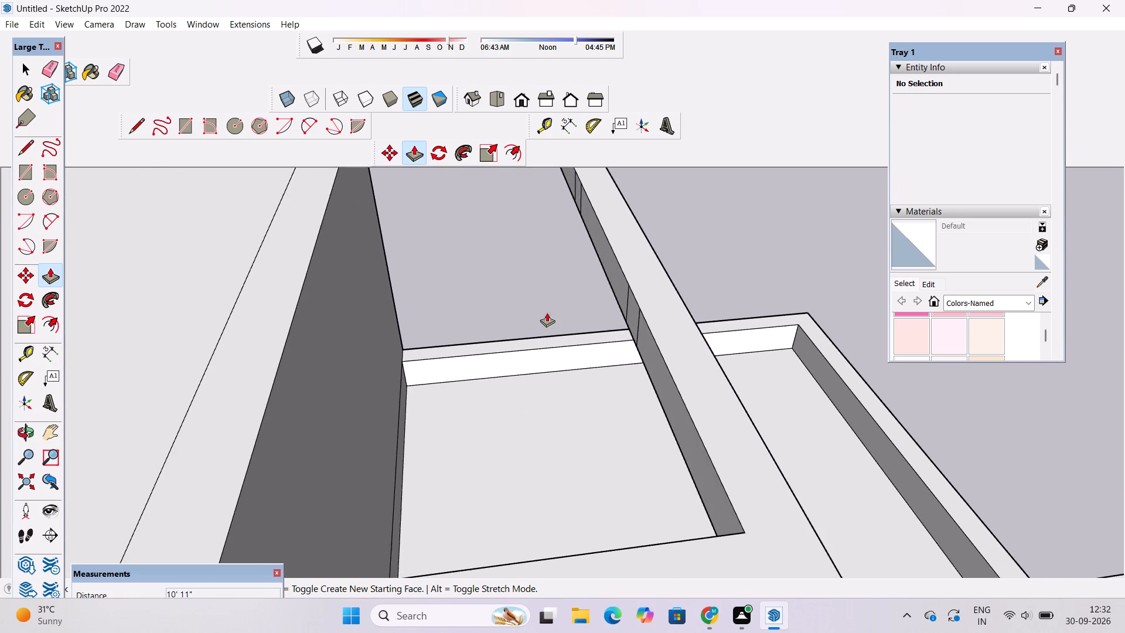
{"action": "scroll", "coordinate": [605, 308], "scroll_direction": "up", "scroll_amount": 3}
{"action": "left_click", "coordinate": [697, 313]}
{"action": "scroll", "coordinate": [647, 317], "scroll_direction": "down", "scroll_amount": 8}
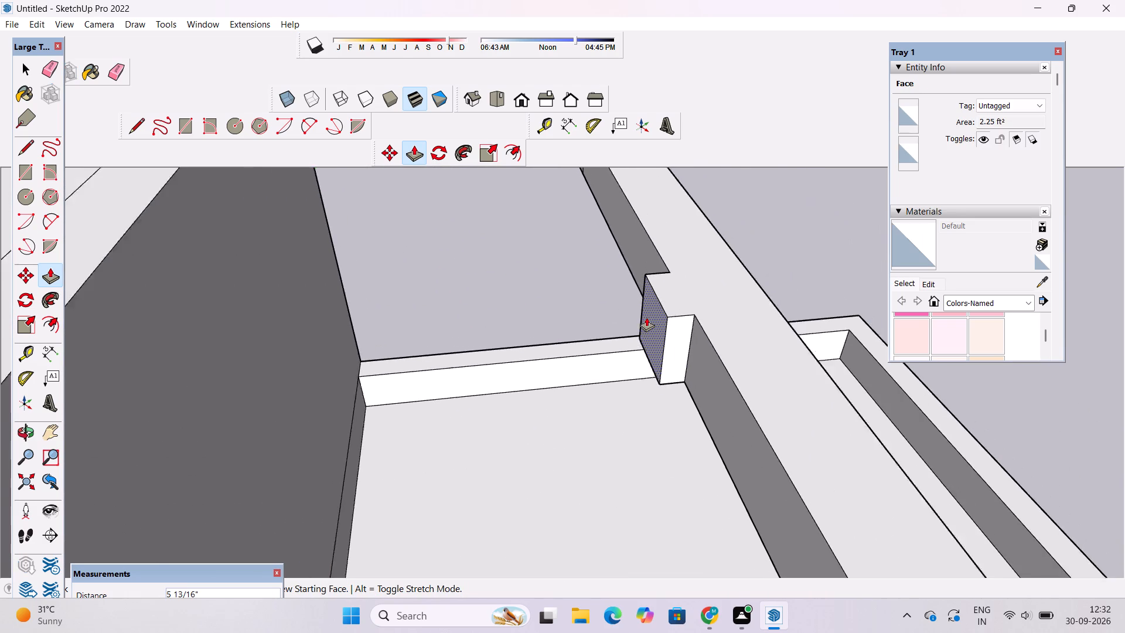
{"action": "scroll", "coordinate": [646, 317], "scroll_direction": "down", "scroll_amount": 6}
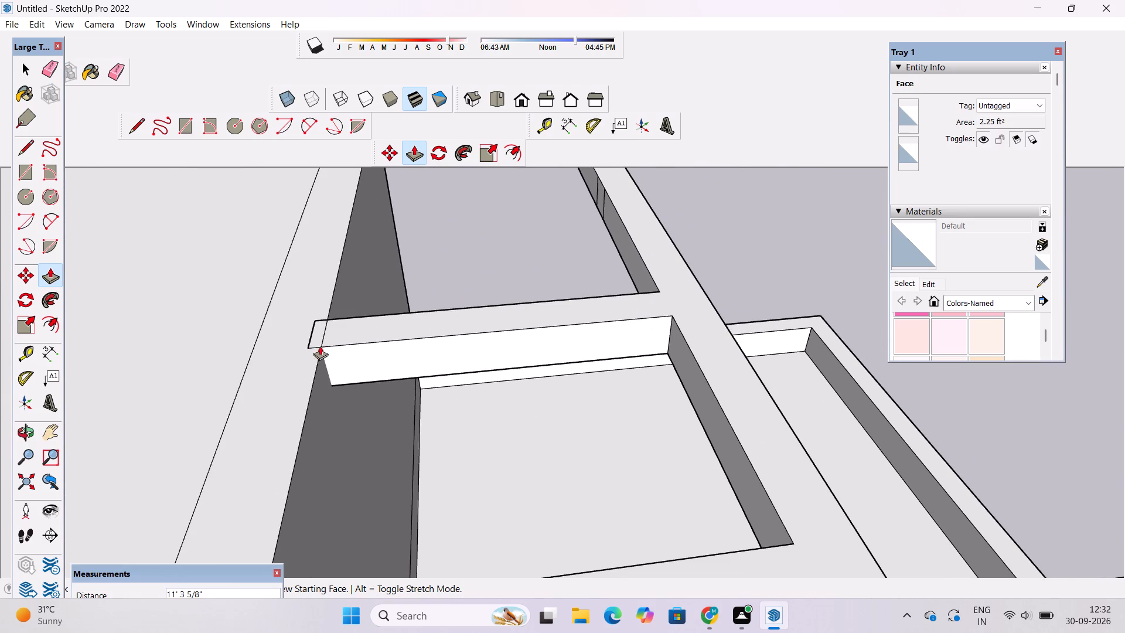
{"action": "left_click", "coordinate": [326, 320]}
Push/Pull the remaining 1.5' square on the long outer beam 10' 11" to the building wall as another cross beam.
{"action": "scroll", "coordinate": [417, 363], "scroll_direction": "down", "scroll_amount": 11}
{"action": "scroll", "coordinate": [438, 303], "scroll_direction": "up", "scroll_amount": 9}
{"action": "scroll", "coordinate": [509, 302], "scroll_direction": "up", "scroll_amount": 4}
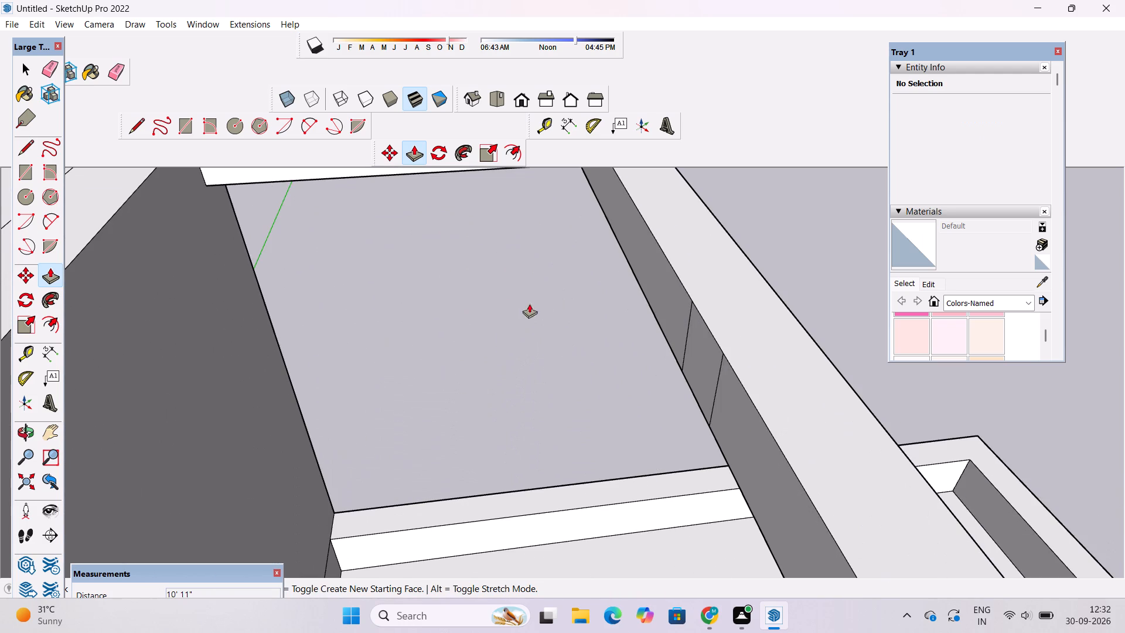
{"action": "left_click", "coordinate": [715, 345]}
{"action": "scroll", "coordinate": [658, 359], "scroll_direction": "down", "scroll_amount": 13}
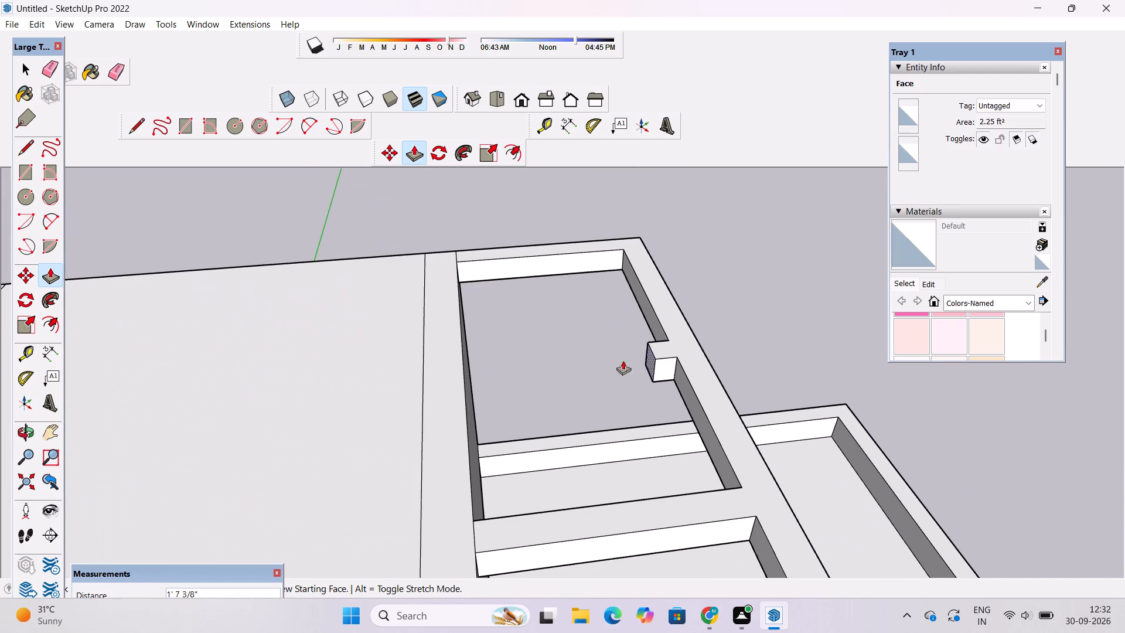
{"action": "left_click", "coordinate": [461, 363]}
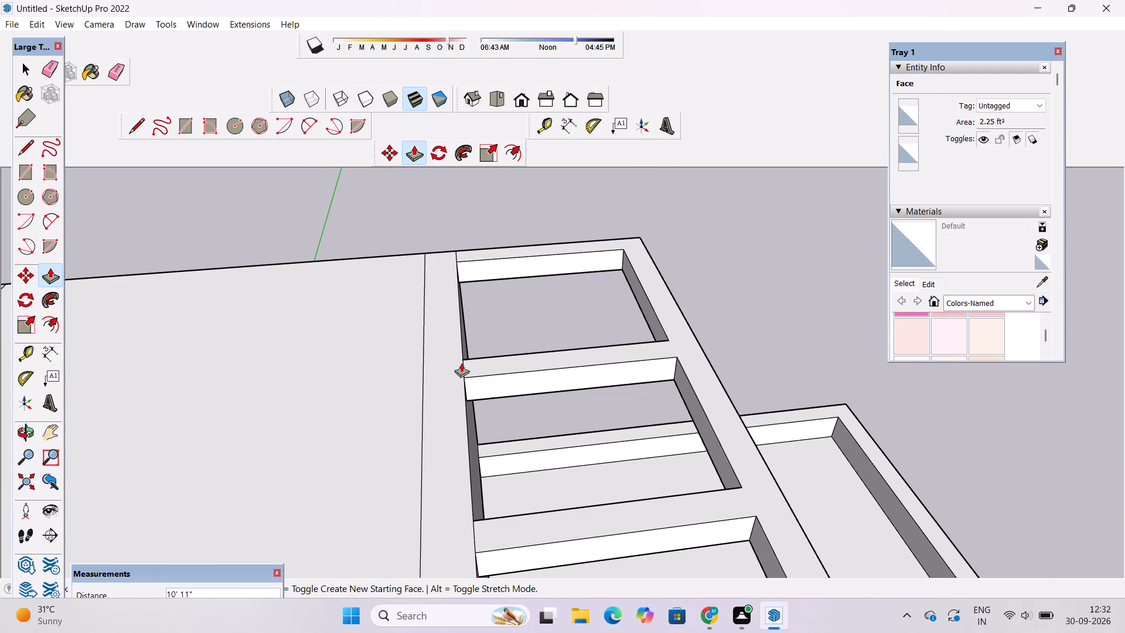
Erase the leftover seam lines across the top and outer face of the long outer beam, including those at its front corner.
{"action": "key", "text": "o"}
{"action": "scroll", "coordinate": [461, 363], "scroll_direction": "down", "scroll_amount": 5}
{"action": "left_click_drag", "start_coordinate": [506, 422], "coordinate": [469, 359]}
{"action": "scroll", "coordinate": [469, 358], "scroll_direction": "down", "scroll_amount": 6}
{"action": "left_click_drag", "start_coordinate": [507, 420], "coordinate": [441, 449]}
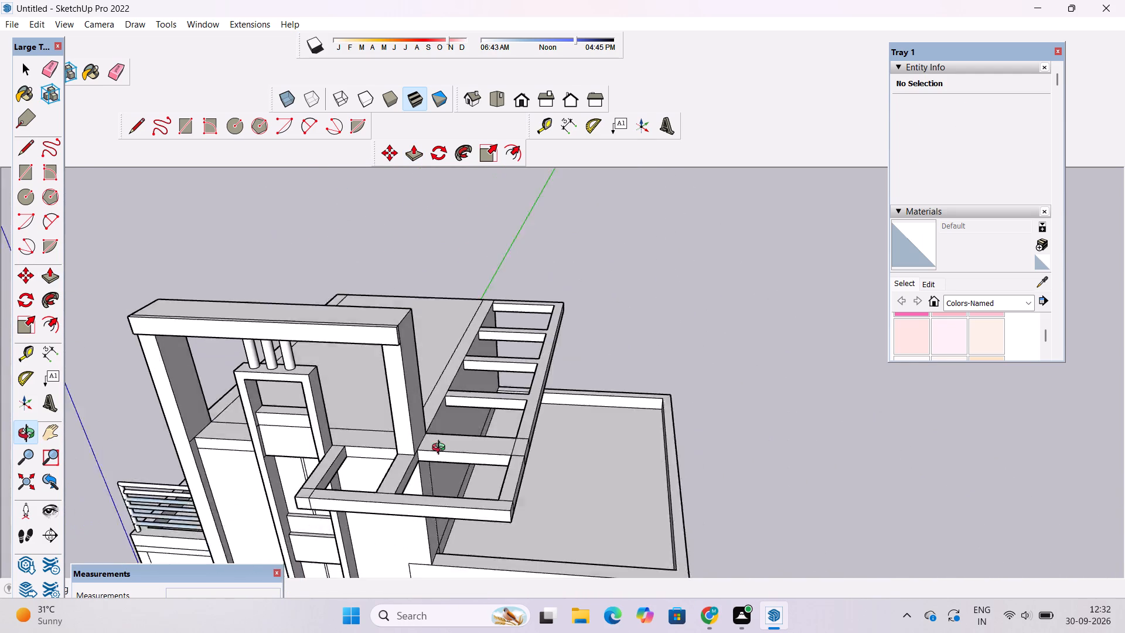
{"action": "left_click_drag", "start_coordinate": [441, 449], "coordinate": [315, 509]}
{"action": "scroll", "coordinate": [454, 424], "scroll_direction": "up", "scroll_amount": 4}
{"action": "left_click_drag", "start_coordinate": [509, 439], "coordinate": [475, 359]}
{"action": "left_click_drag", "start_coordinate": [486, 369], "coordinate": [449, 374]}
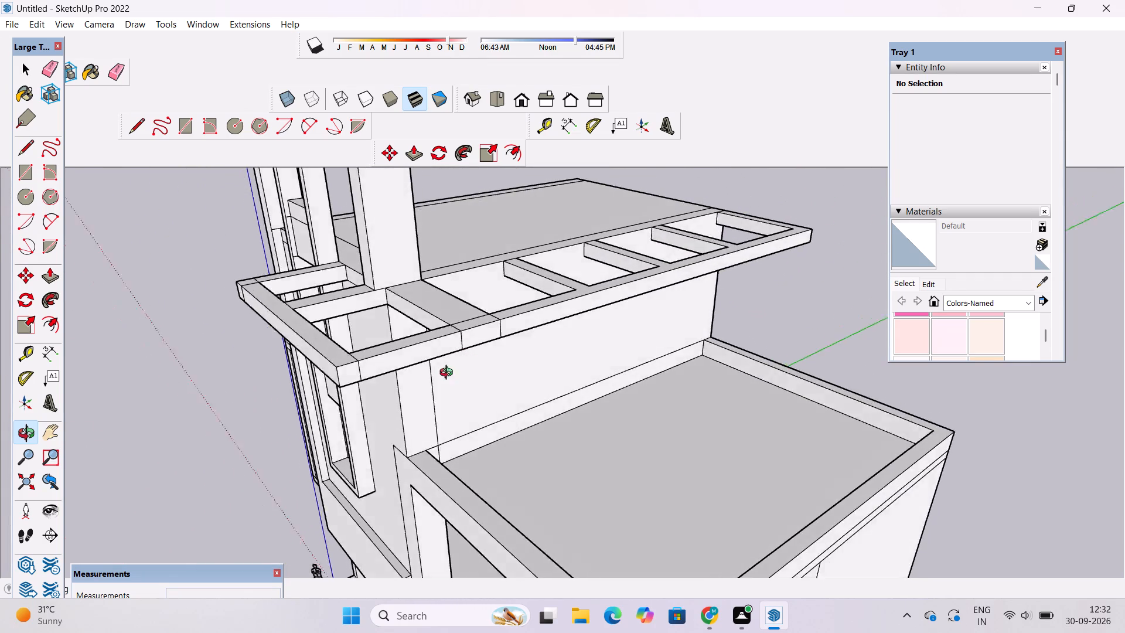
{"action": "left_click_drag", "start_coordinate": [449, 374], "coordinate": [429, 374]}
{"action": "left_click_drag", "start_coordinate": [428, 374], "coordinate": [476, 417], "text": "shift"}
{"action": "scroll", "coordinate": [432, 396], "scroll_direction": "up", "scroll_amount": 3}
{"action": "left_click_drag", "start_coordinate": [432, 396], "coordinate": [452, 397]}
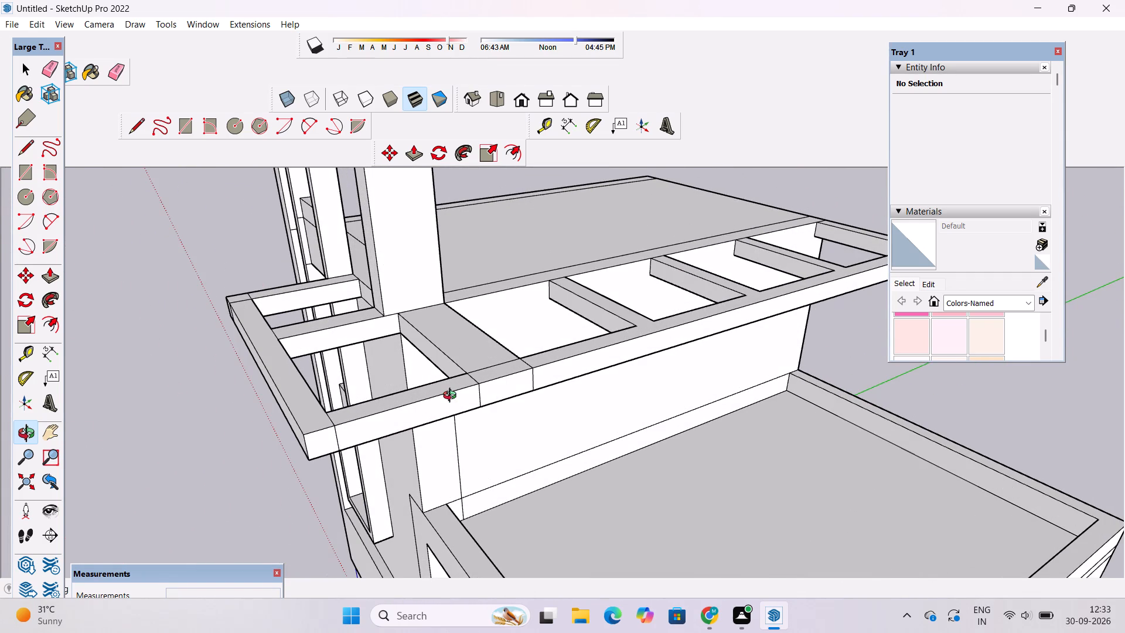
{"action": "key", "text": "e"}
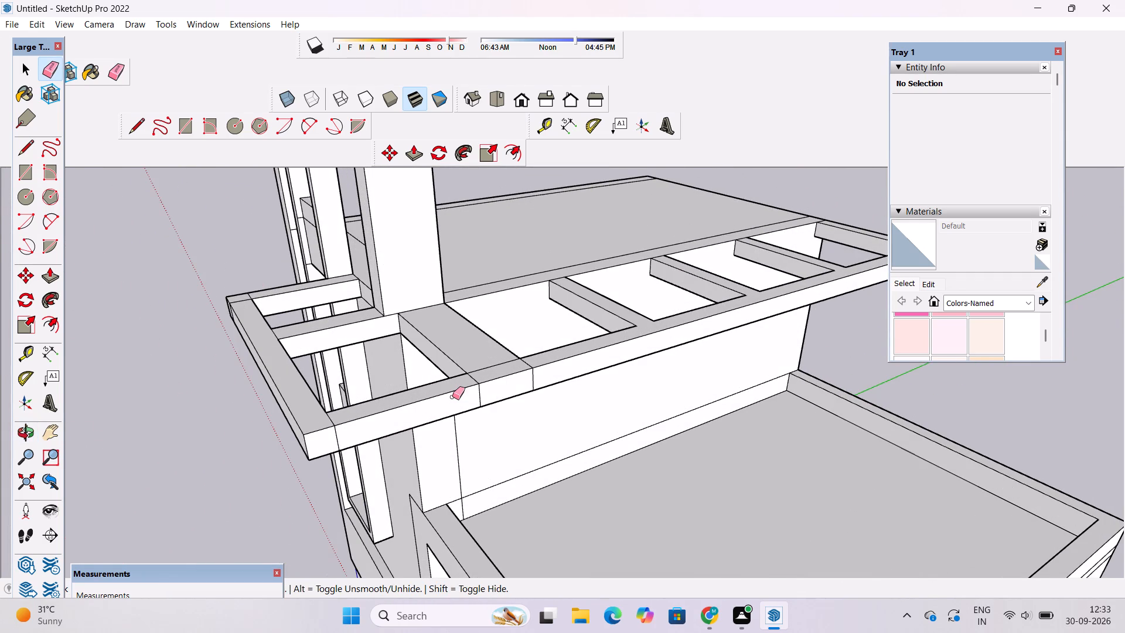
{"action": "scroll", "coordinate": [487, 401], "scroll_direction": "up", "scroll_amount": 5}
{"action": "left_click_drag", "start_coordinate": [577, 358], "coordinate": [543, 373]}
{"action": "scroll", "coordinate": [558, 342], "scroll_direction": "up", "scroll_amount": 2}
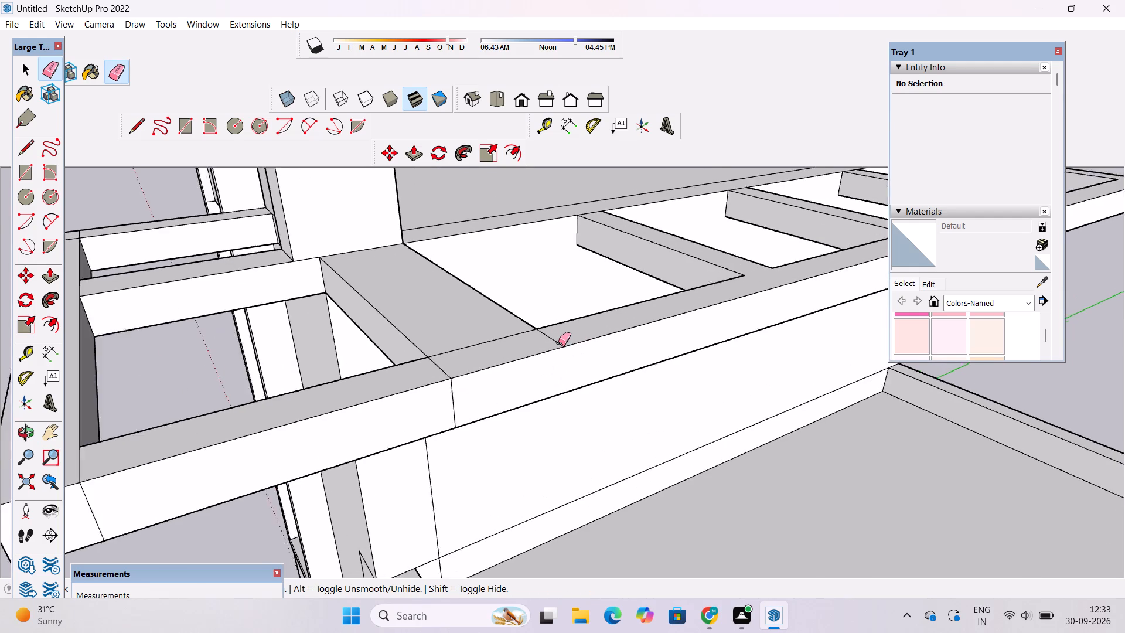
{"action": "scroll", "coordinate": [558, 342], "scroll_direction": "up", "scroll_amount": 2}
{"action": "left_click_drag", "start_coordinate": [557, 336], "coordinate": [551, 341]}
{"action": "left_click_drag", "start_coordinate": [411, 372], "coordinate": [405, 381]}
{"action": "left_click_drag", "start_coordinate": [438, 402], "coordinate": [424, 411]}
{"action": "scroll", "coordinate": [589, 352], "scroll_direction": "down", "scroll_amount": 2}
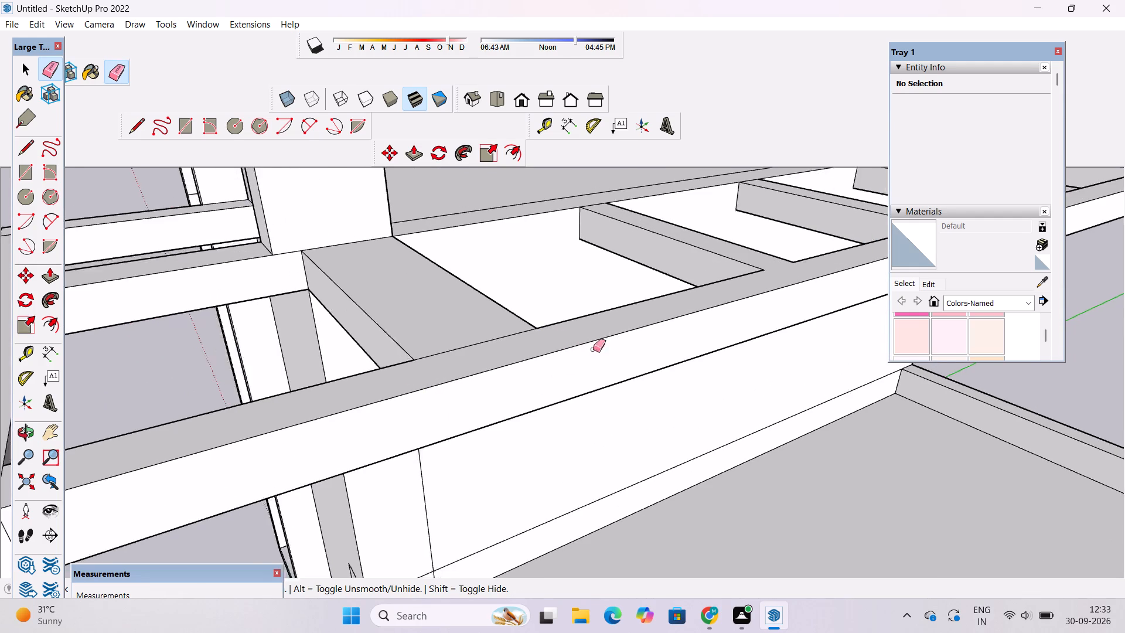
{"action": "scroll", "coordinate": [593, 349], "scroll_direction": "down", "scroll_amount": 6}
{"action": "scroll", "coordinate": [319, 406], "scroll_direction": "up", "scroll_amount": 4}
{"action": "left_click_drag", "start_coordinate": [396, 394], "coordinate": [387, 397]}
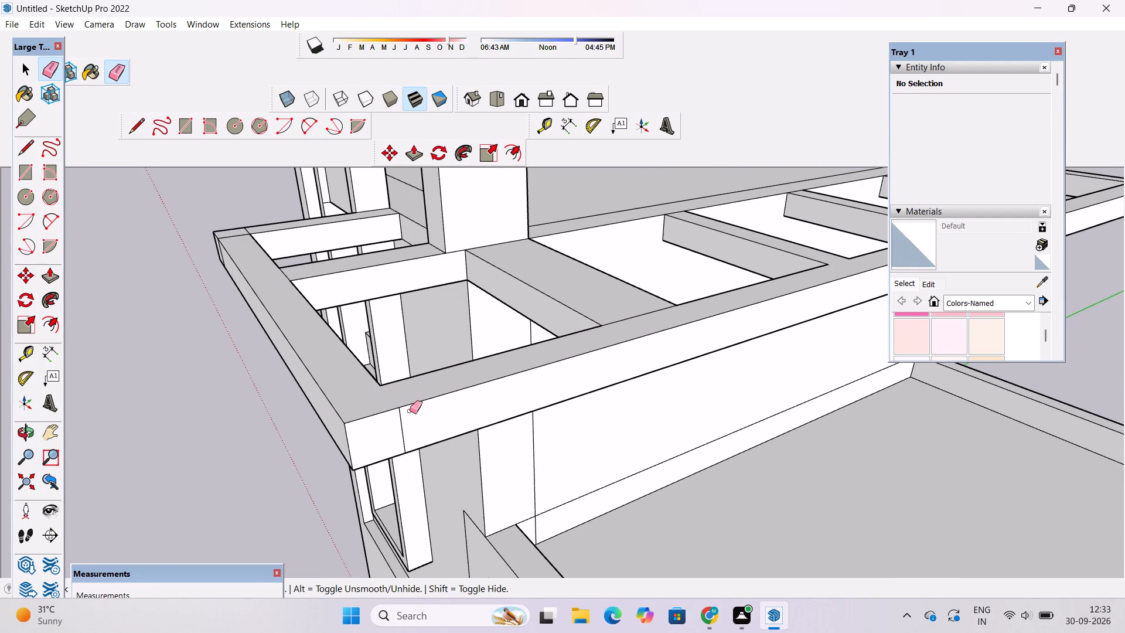
{"action": "left_click_drag", "start_coordinate": [410, 414], "coordinate": [393, 427]}
Erase the leftover seam lines on the long outer beam's underside, at the front corner and where the wide cross beam meets it.
{"action": "key", "text": "o"}
{"action": "left_click_drag", "start_coordinate": [400, 461], "coordinate": [415, 392]}
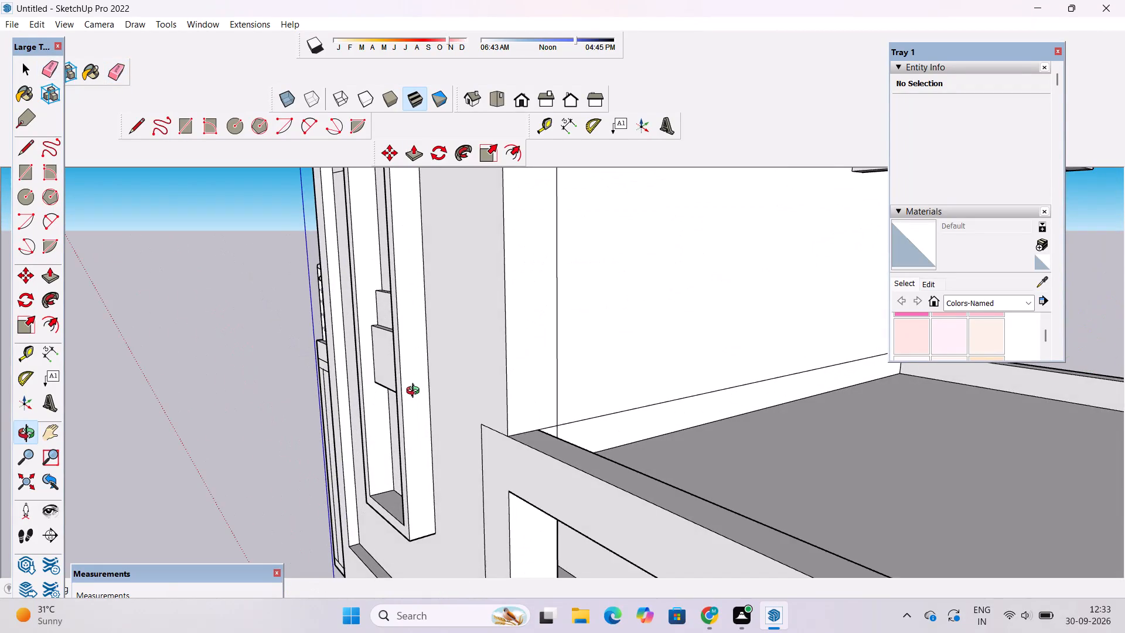
{"action": "scroll", "coordinate": [415, 392], "scroll_direction": "down", "scroll_amount": 3}
{"action": "left_click_drag", "start_coordinate": [421, 370], "coordinate": [418, 495], "text": "shift"}
{"action": "left_click_drag", "start_coordinate": [416, 482], "coordinate": [425, 401]}
{"action": "left_click_drag", "start_coordinate": [431, 360], "coordinate": [431, 491], "text": "shift"}
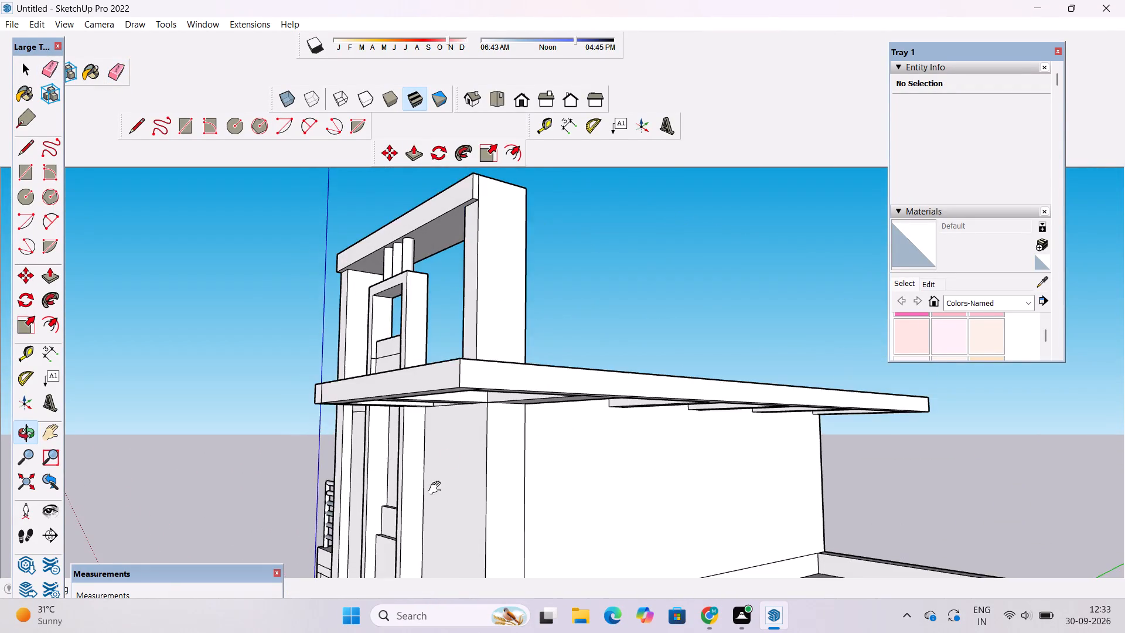
{"action": "scroll", "coordinate": [477, 421], "scroll_direction": "up", "scroll_amount": 4}
{"action": "left_click_drag", "start_coordinate": [506, 392], "coordinate": [504, 345]}
{"action": "left_click_drag", "start_coordinate": [504, 343], "coordinate": [469, 465], "text": "shift"}
{"action": "scroll", "coordinate": [465, 406], "scroll_direction": "up", "scroll_amount": 5}
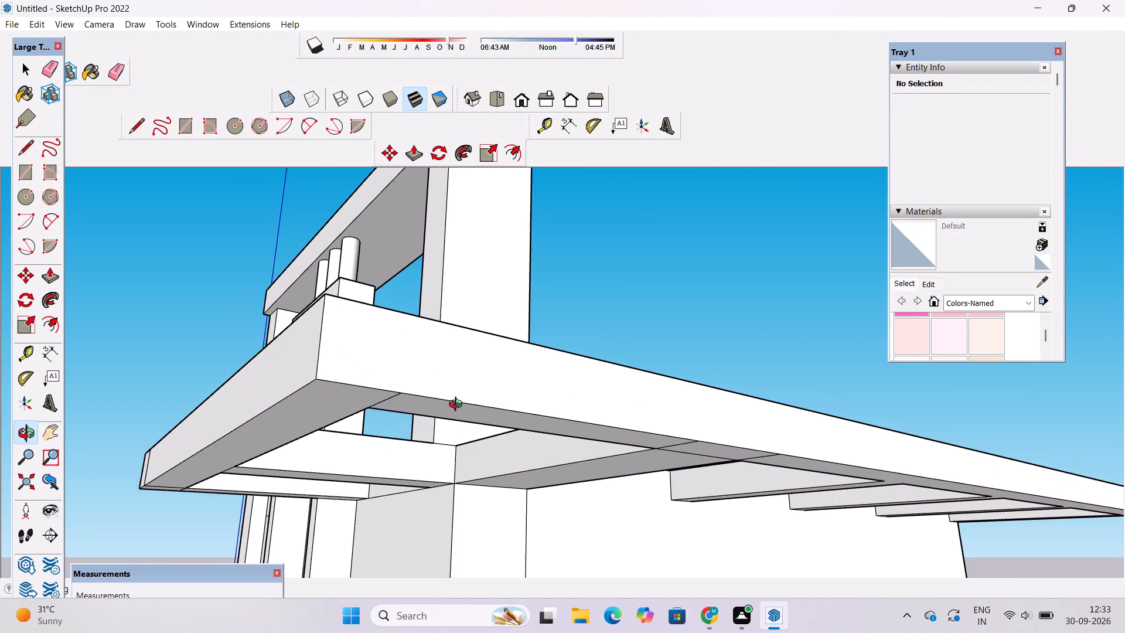
{"action": "scroll", "coordinate": [458, 406], "scroll_direction": "up", "scroll_amount": 2}
{"action": "left_click_drag", "start_coordinate": [449, 408], "coordinate": [448, 387]}
{"action": "scroll", "coordinate": [424, 380], "scroll_direction": "up", "scroll_amount": 3}
{"action": "key", "text": "e"}
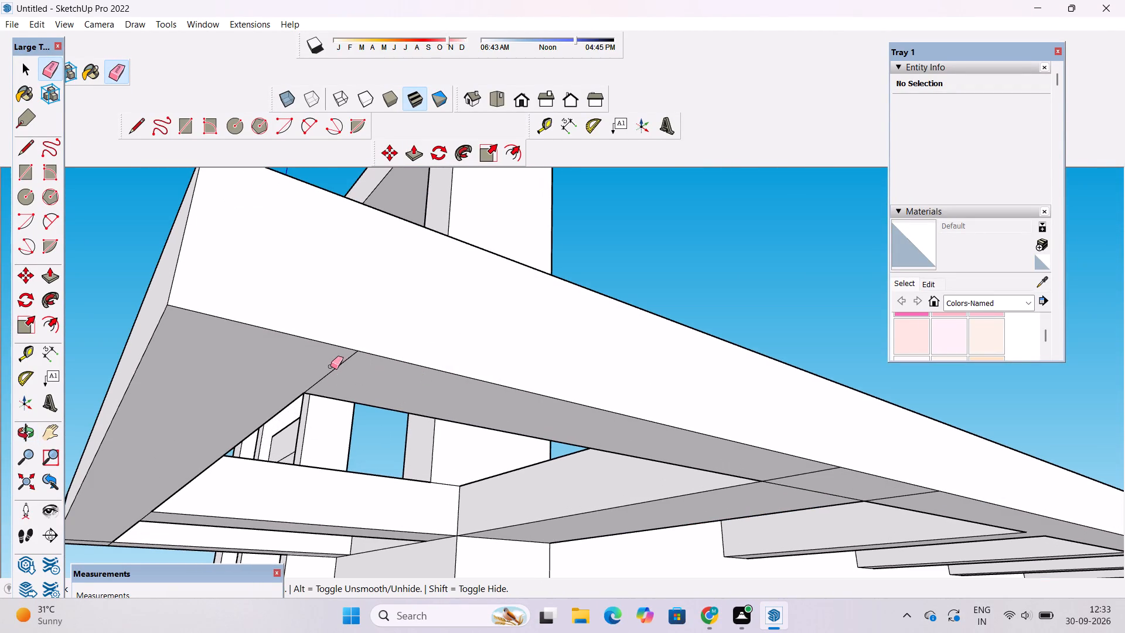
{"action": "left_click_drag", "start_coordinate": [335, 358], "coordinate": [343, 373]}
{"action": "left_click", "coordinate": [804, 477]}
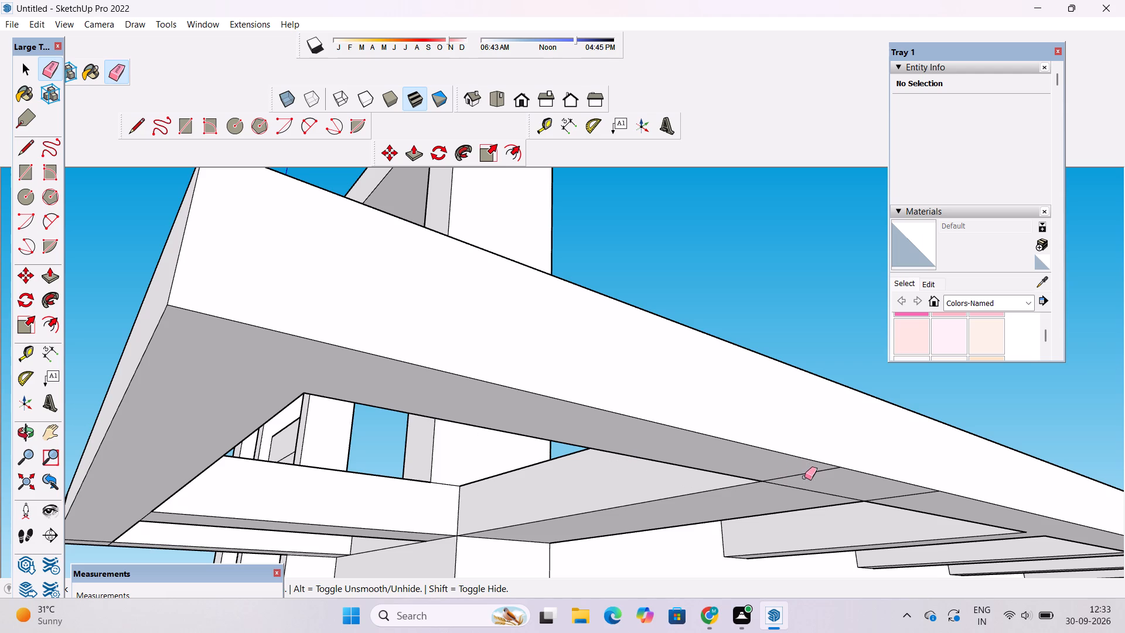
{"action": "scroll", "coordinate": [350, 384], "scroll_direction": "down", "scroll_amount": 5}
{"action": "scroll", "coordinate": [817, 503], "scroll_direction": "up", "scroll_amount": 7}
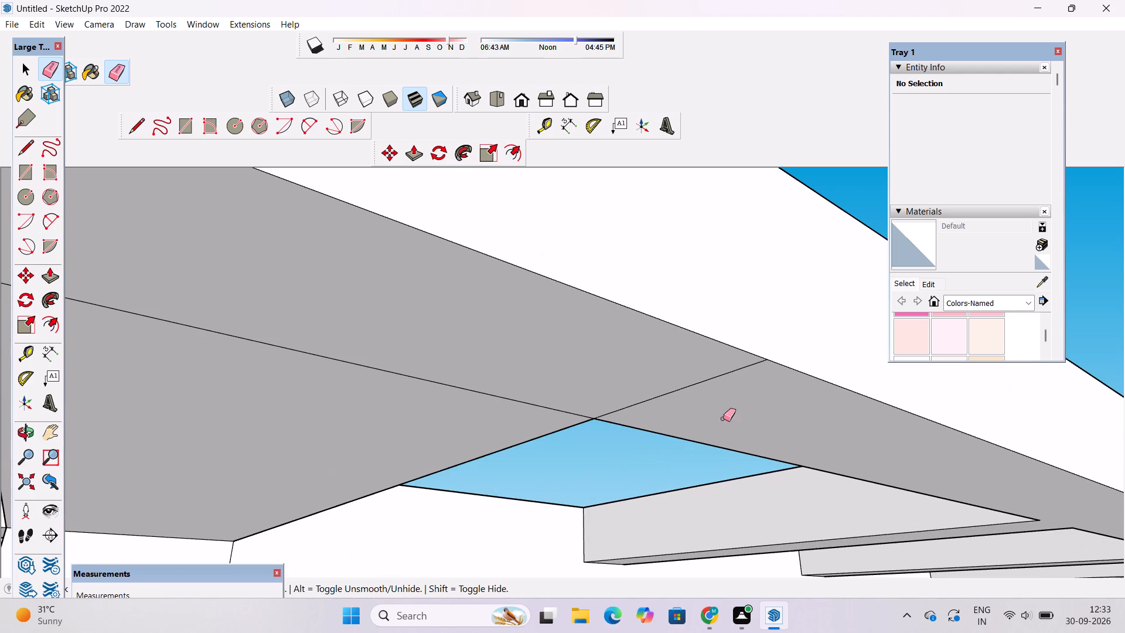
{"action": "left_click", "coordinate": [712, 377]}
{"action": "scroll", "coordinate": [751, 451], "scroll_direction": "down", "scroll_amount": 7}
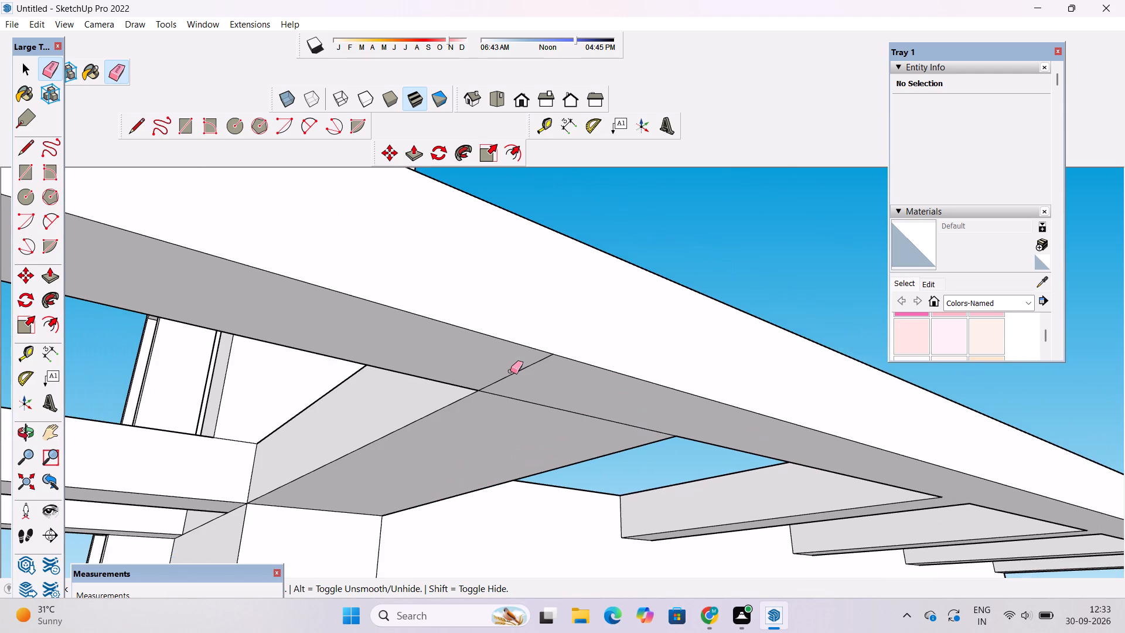
{"action": "double_click", "coordinate": [510, 371]}
Erase the seam lines on the front face and underside of the short front beam at its end opposite the long beam.
{"action": "key", "text": "o"}
{"action": "scroll", "coordinate": [549, 474], "scroll_direction": "down", "scroll_amount": 4}
{"action": "left_click_drag", "start_coordinate": [581, 450], "coordinate": [583, 475]}
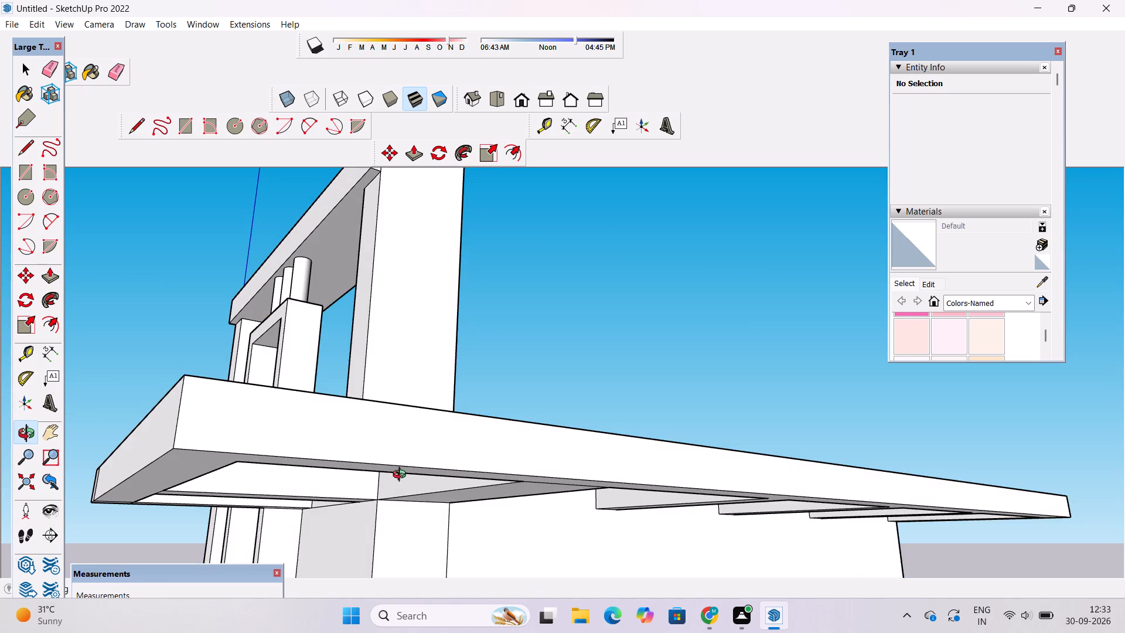
{"action": "left_click_drag", "start_coordinate": [264, 476], "coordinate": [412, 478]}
{"action": "left_click_drag", "start_coordinate": [268, 486], "coordinate": [371, 465], "text": "shift"}
{"action": "left_click_drag", "start_coordinate": [188, 479], "coordinate": [193, 468]}
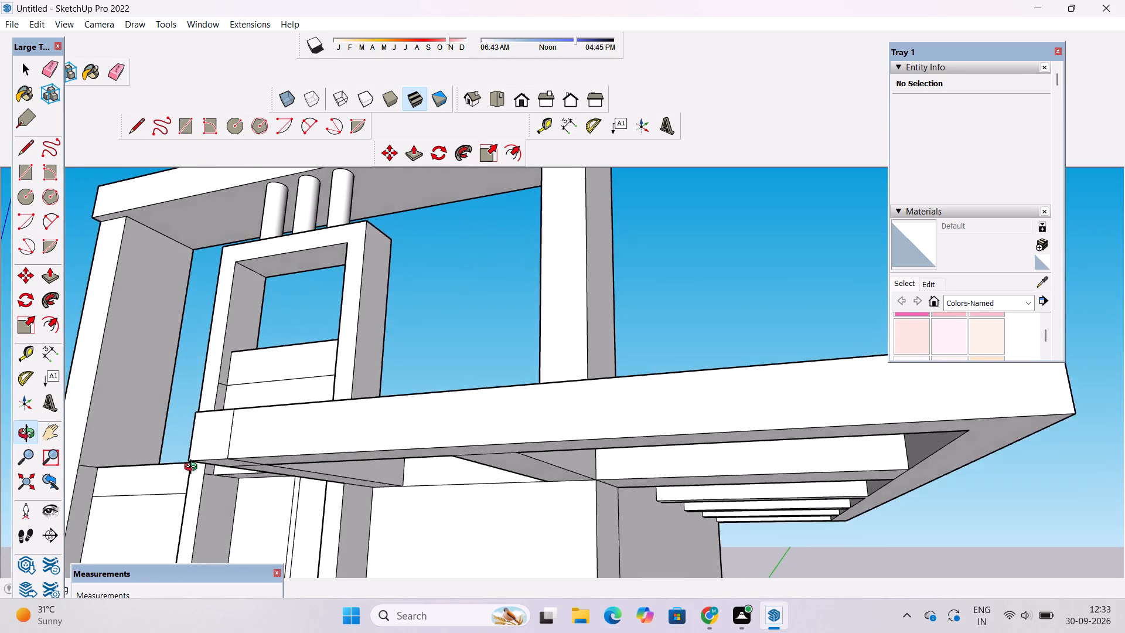
{"action": "left_click_drag", "start_coordinate": [193, 468], "coordinate": [219, 410]}
{"action": "scroll", "coordinate": [261, 319], "scroll_direction": "up", "scroll_amount": 4}
{"action": "left_click_drag", "start_coordinate": [261, 319], "coordinate": [289, 356], "text": "shift"}
{"action": "scroll", "coordinate": [289, 357], "scroll_direction": "up", "scroll_amount": 4}
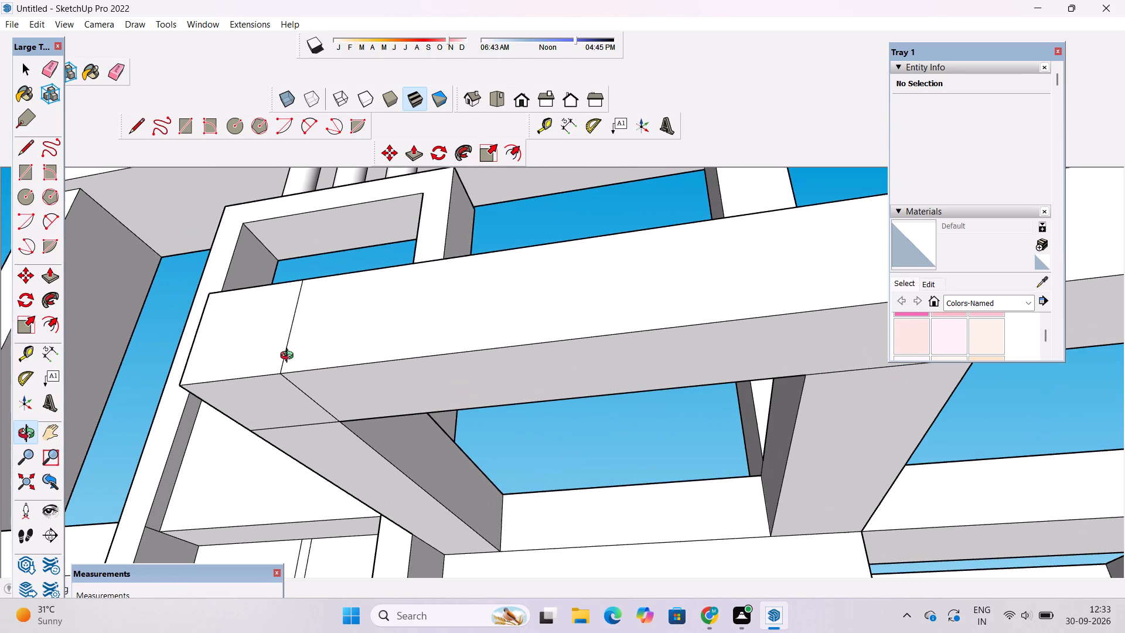
{"action": "key", "text": "e"}
{"action": "left_click_drag", "start_coordinate": [291, 335], "coordinate": [285, 338]}
{"action": "left_click_drag", "start_coordinate": [290, 410], "coordinate": [296, 434]}
{"action": "left_click_drag", "start_coordinate": [316, 392], "coordinate": [309, 397]}
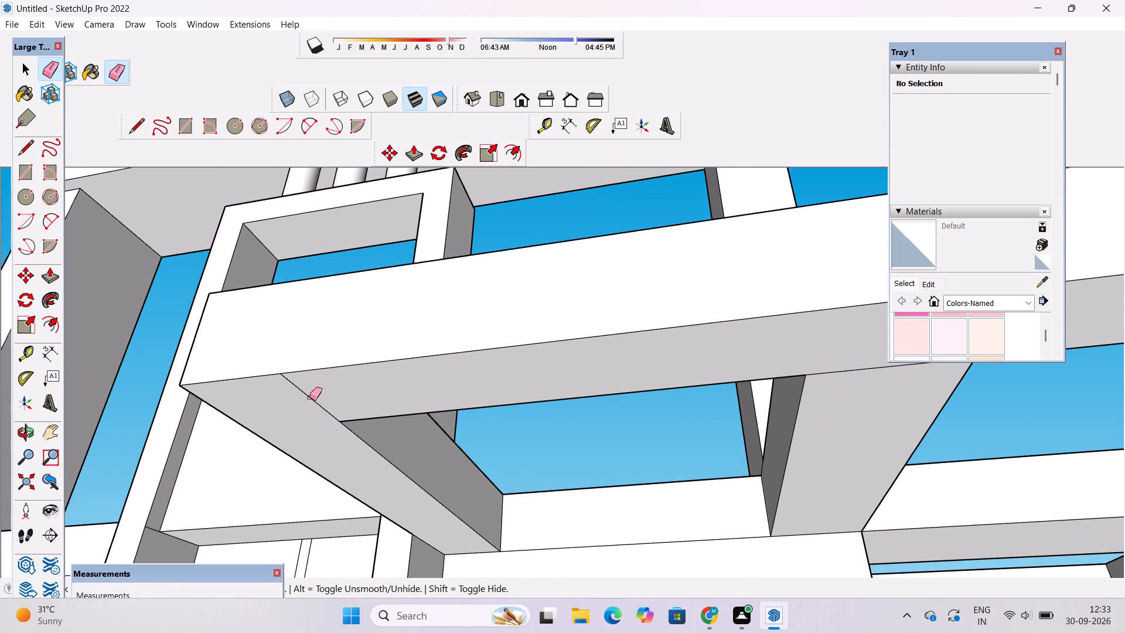
{"action": "left_click_drag", "start_coordinate": [309, 397], "coordinate": [305, 400]}
Erase the two seam lines on the top face of that same front beam corner.
{"action": "key", "text": "o"}
{"action": "scroll", "coordinate": [305, 400], "scroll_direction": "down", "scroll_amount": 4}
{"action": "left_click_drag", "start_coordinate": [313, 392], "coordinate": [394, 525]}
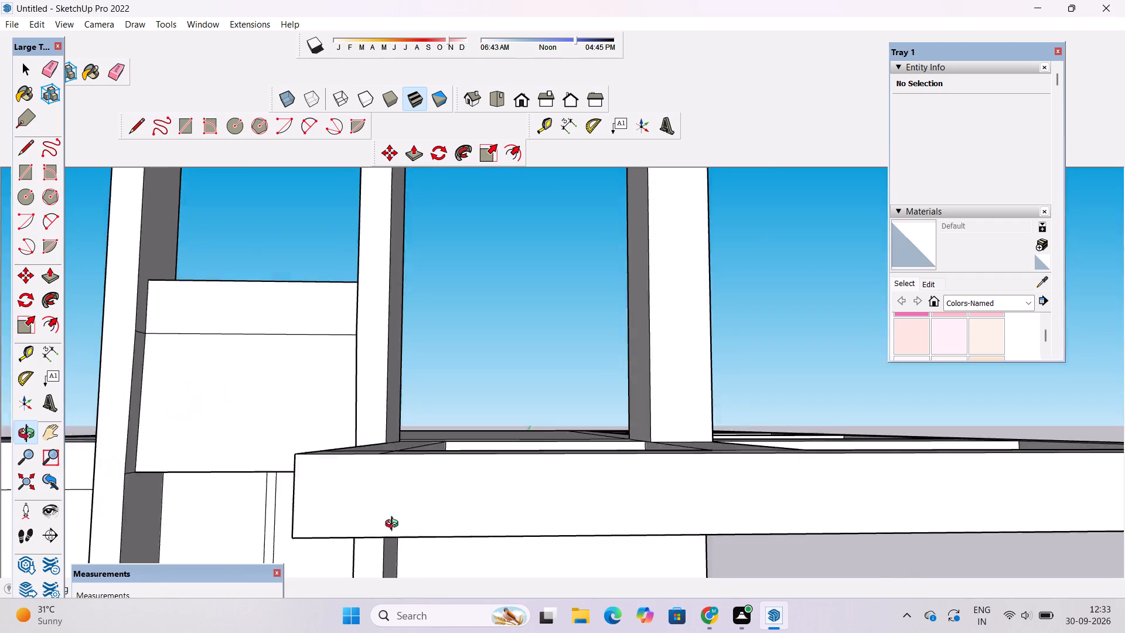
{"action": "left_click_drag", "start_coordinate": [394, 525], "coordinate": [415, 584]}
{"action": "left_click_drag", "start_coordinate": [412, 578], "coordinate": [359, 454], "text": "shift"}
{"action": "scroll", "coordinate": [359, 444], "scroll_direction": "down", "scroll_amount": 5}
{"action": "left_click_drag", "start_coordinate": [445, 514], "coordinate": [401, 378], "text": "shift"}
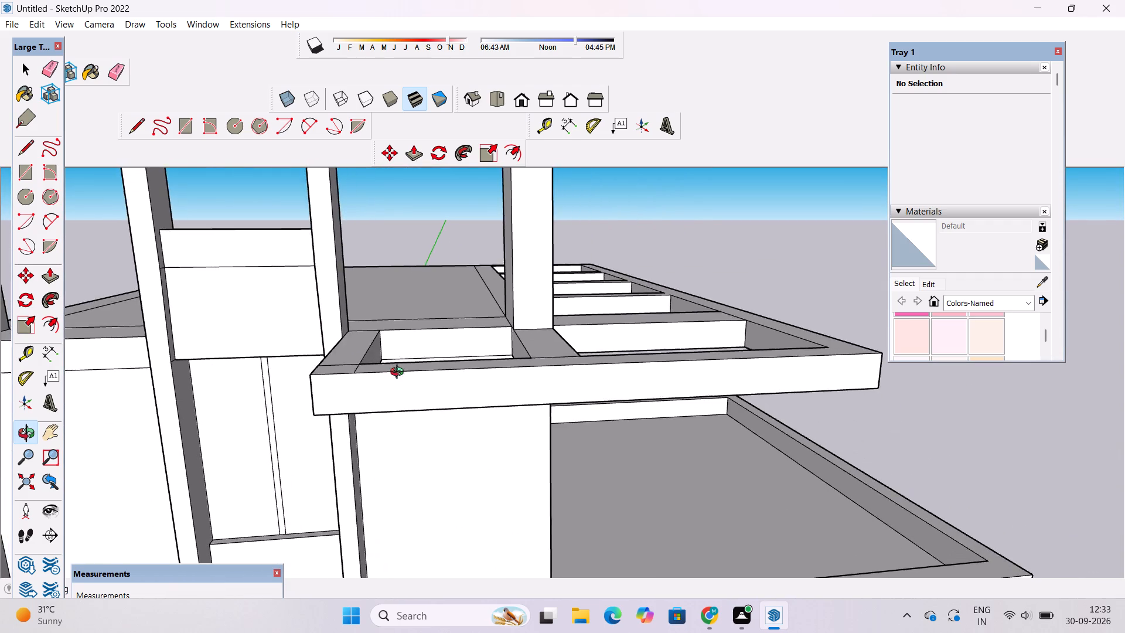
{"action": "left_click_drag", "start_coordinate": [400, 373], "coordinate": [433, 498]}
{"action": "scroll", "coordinate": [362, 494], "scroll_direction": "up", "scroll_amount": 12}
{"action": "key", "text": "e"}
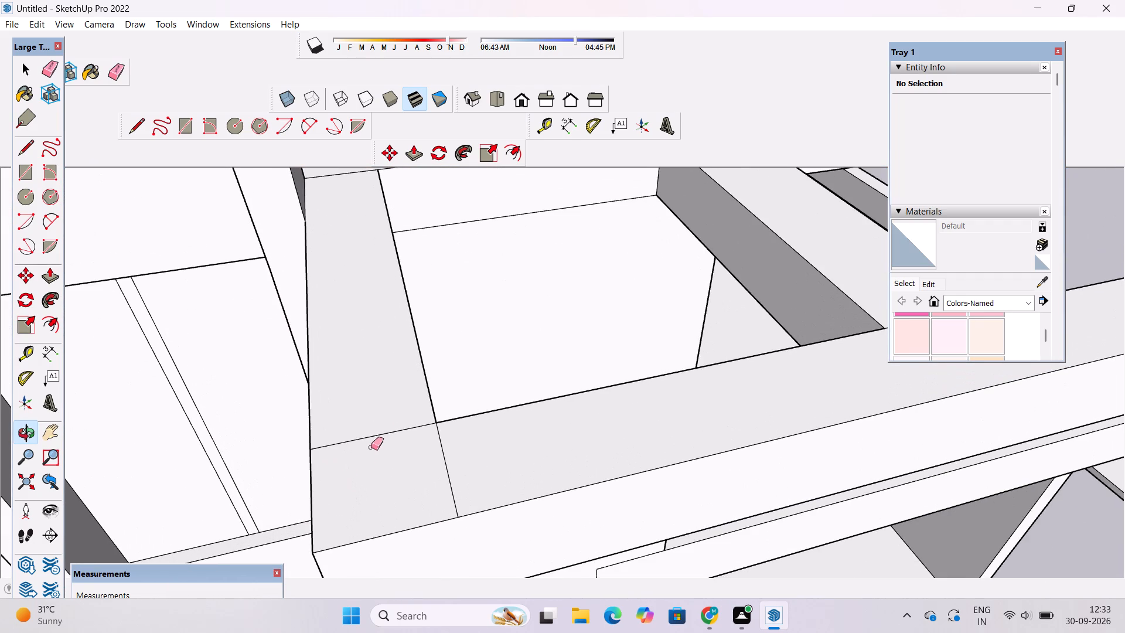
{"action": "left_click_drag", "start_coordinate": [374, 418], "coordinate": [380, 452]}
{"action": "left_click_drag", "start_coordinate": [474, 460], "coordinate": [438, 479]}
Examine the projecting beam frame and its cross beams from above and below for leftover lines.
{"action": "key", "text": "o"}
{"action": "scroll", "coordinate": [346, 450], "scroll_direction": "down", "scroll_amount": 3}
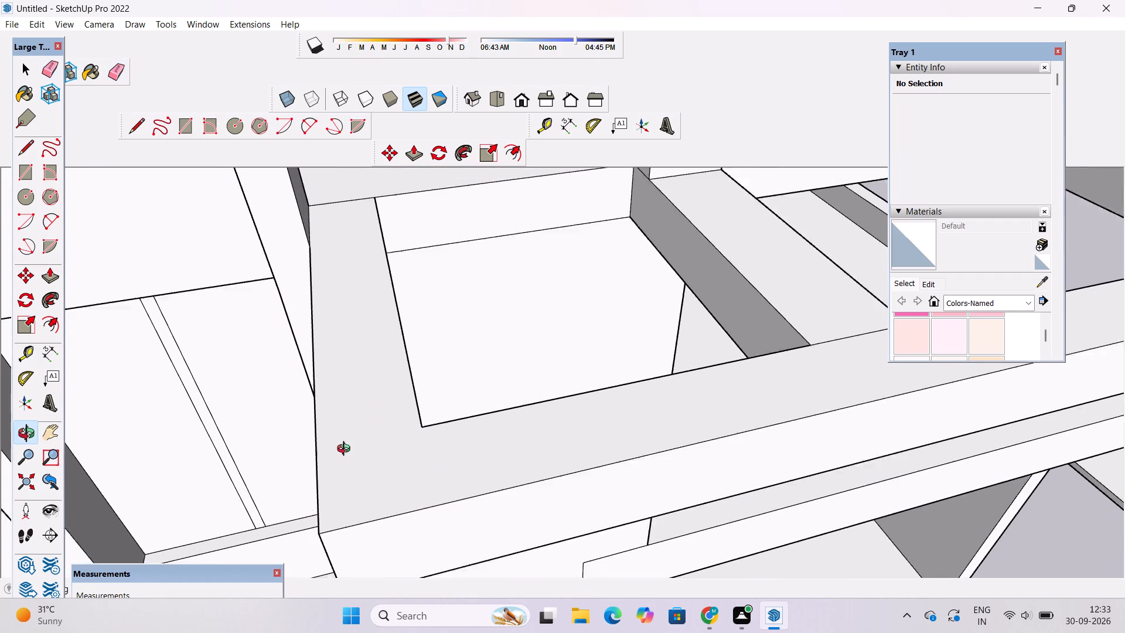
{"action": "scroll", "coordinate": [346, 450], "scroll_direction": "down", "scroll_amount": 8}
{"action": "left_click_drag", "start_coordinate": [459, 465], "coordinate": [360, 521]}
{"action": "left_click_drag", "start_coordinate": [360, 521], "coordinate": [212, 469]}
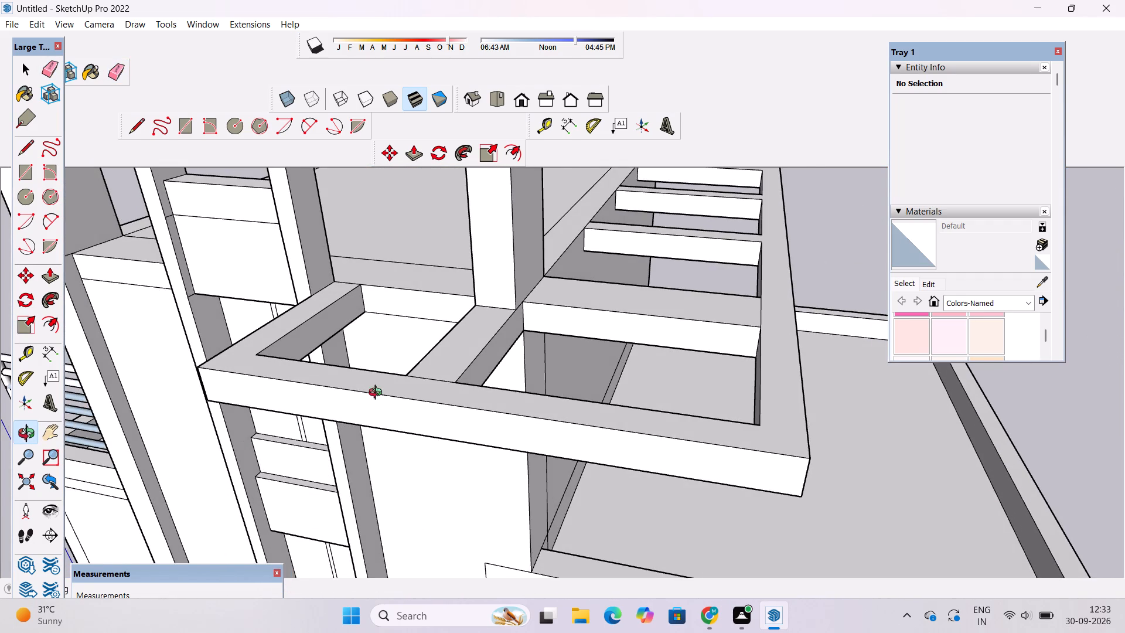
{"action": "left_click_drag", "start_coordinate": [374, 379], "coordinate": [383, 525], "text": "shift"}
{"action": "scroll", "coordinate": [370, 472], "scroll_direction": "down", "scroll_amount": 4}
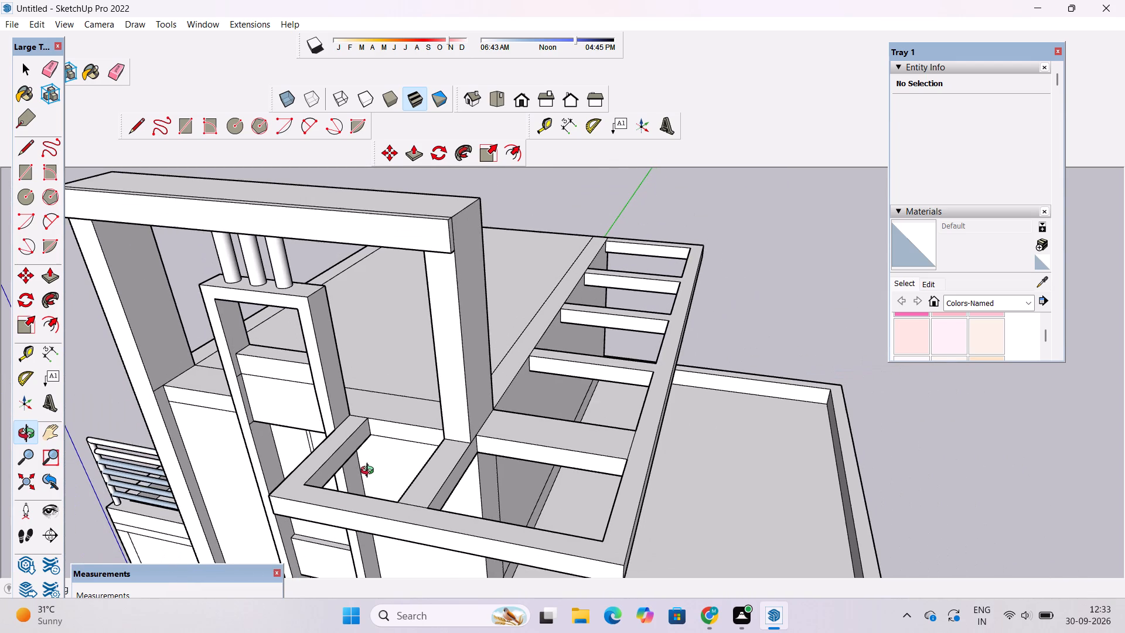
{"action": "left_click_drag", "start_coordinate": [418, 520], "coordinate": [410, 455]}
{"action": "scroll", "coordinate": [410, 450], "scroll_direction": "down", "scroll_amount": 9}
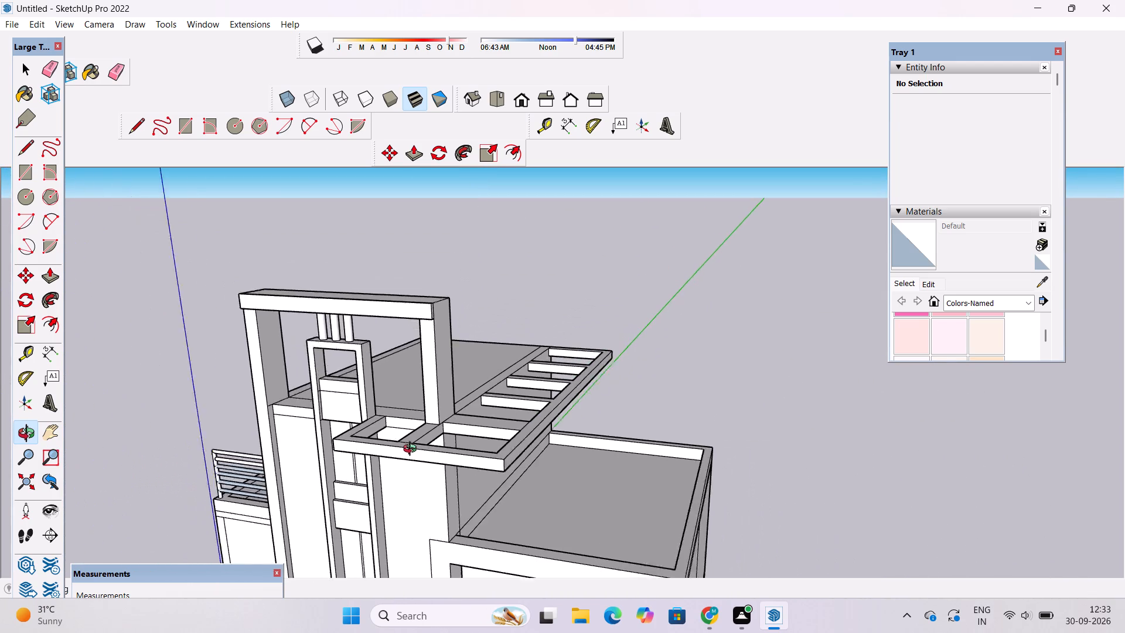
{"action": "scroll", "coordinate": [412, 450], "scroll_direction": "down", "scroll_amount": 1}
{"action": "left_click_drag", "start_coordinate": [426, 488], "coordinate": [495, 317], "text": "shift"}
{"action": "scroll", "coordinate": [451, 350], "scroll_direction": "up", "scroll_amount": 4}
{"action": "scroll", "coordinate": [430, 419], "scroll_direction": "up", "scroll_amount": 2}
{"action": "left_click_drag", "start_coordinate": [429, 421], "coordinate": [482, 322]}
{"action": "left_click_drag", "start_coordinate": [482, 322], "coordinate": [442, 353], "text": "shift"}
{"action": "scroll", "coordinate": [439, 355], "scroll_direction": "down", "scroll_amount": 3}
{"action": "left_click_drag", "start_coordinate": [439, 355], "coordinate": [360, 371], "text": "shift"}
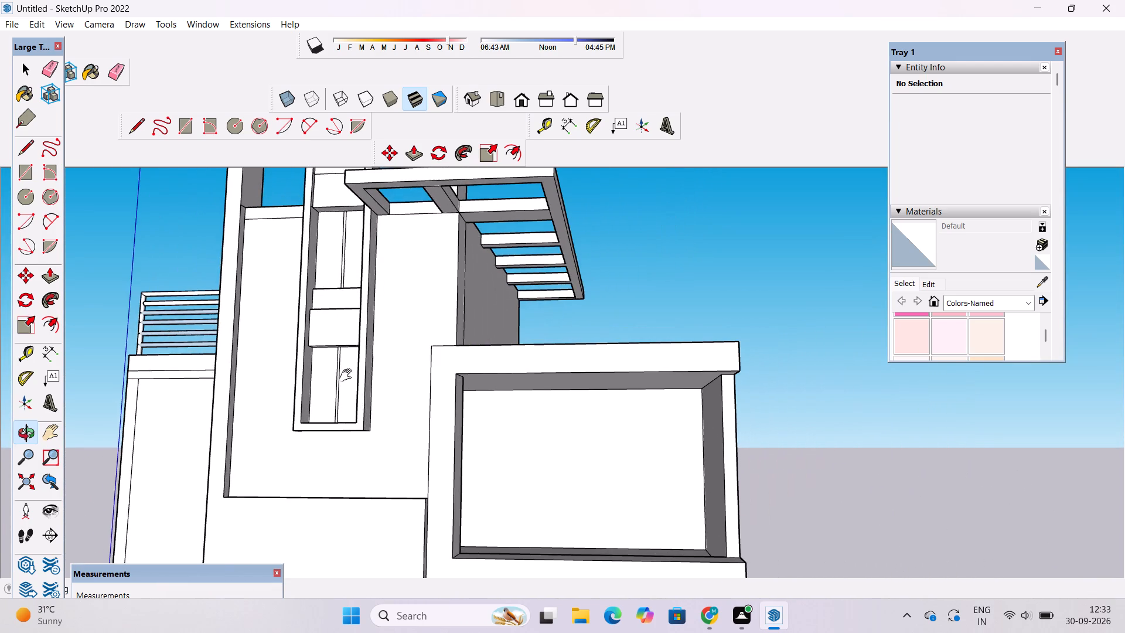
{"action": "left_click_drag", "start_coordinate": [391, 418], "coordinate": [446, 475]}
{"action": "left_click_drag", "start_coordinate": [449, 487], "coordinate": [383, 375], "text": "shift"}
Examine the projecting box opening on the storey below the beam frame, especially its sill and side wall.
{"action": "scroll", "coordinate": [420, 463], "scroll_direction": "up", "scroll_amount": 1}
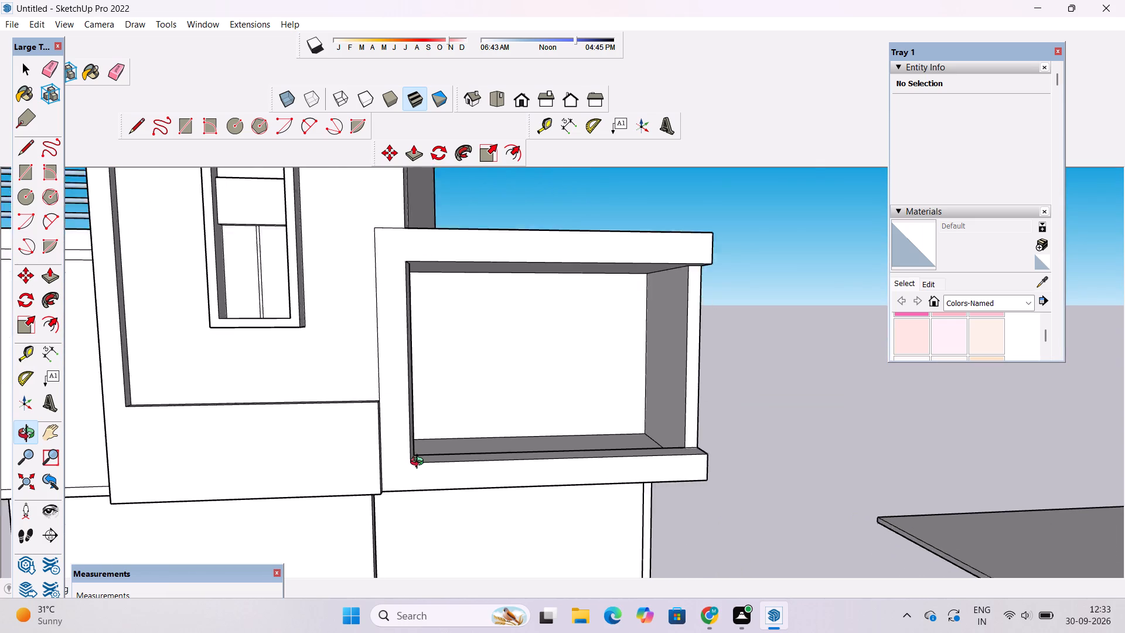
{"action": "scroll", "coordinate": [420, 463], "scroll_direction": "up", "scroll_amount": 3}
{"action": "left_click_drag", "start_coordinate": [432, 460], "coordinate": [429, 472]}
{"action": "left_click_drag", "start_coordinate": [428, 472], "coordinate": [342, 472]}
{"action": "scroll", "coordinate": [336, 467], "scroll_direction": "up", "scroll_amount": 1}
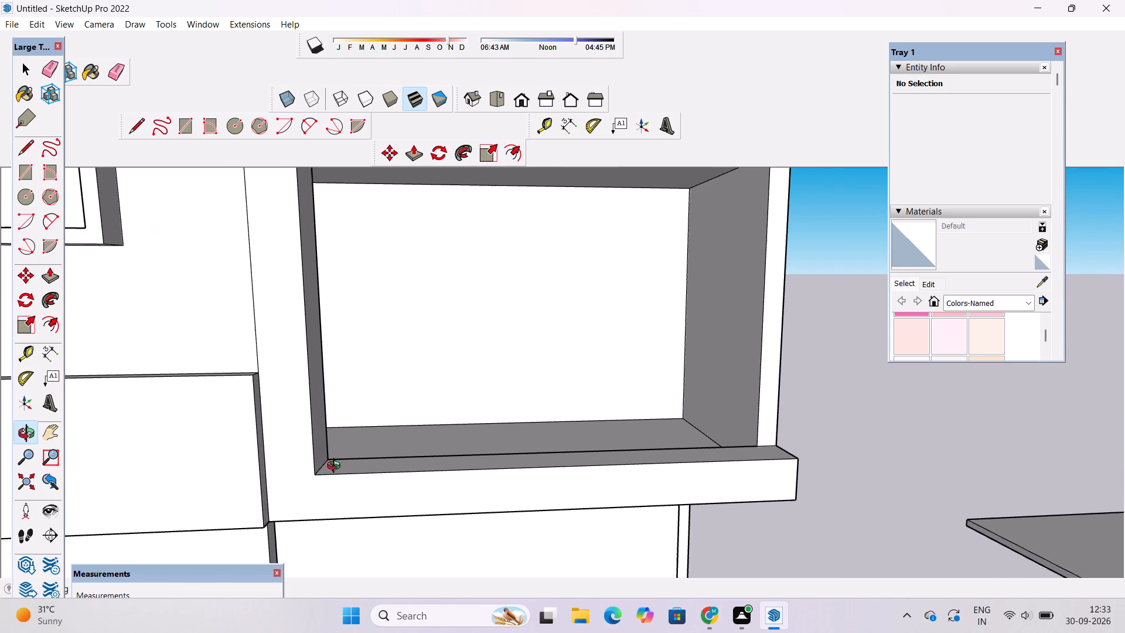
{"action": "scroll", "coordinate": [336, 467], "scroll_direction": "up", "scroll_amount": 3}
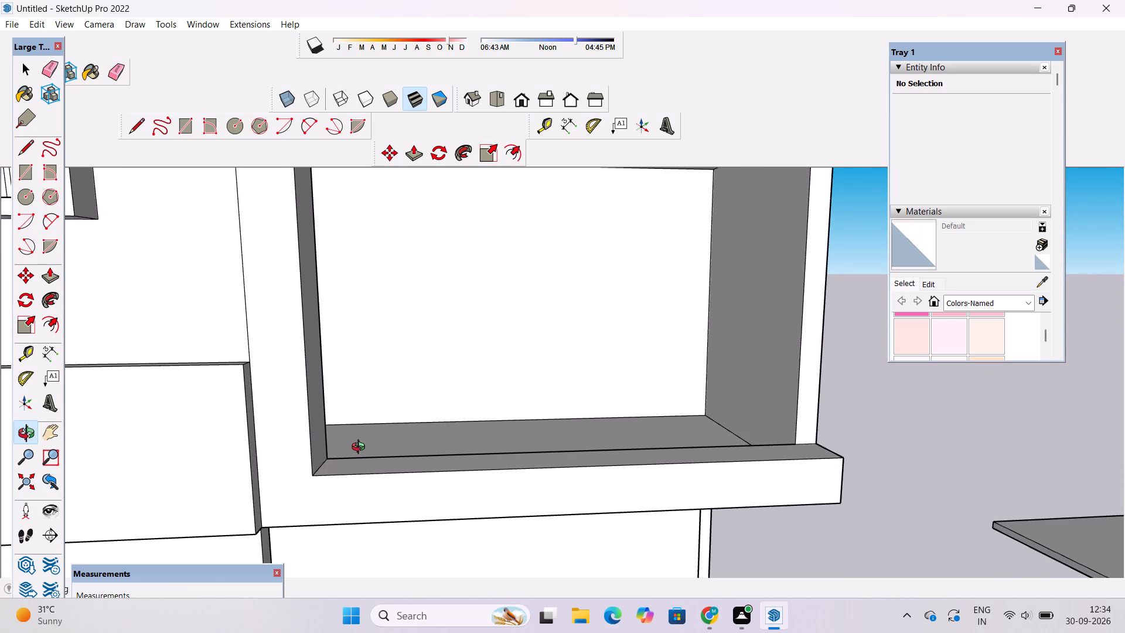
{"action": "scroll", "coordinate": [361, 448], "scroll_direction": "down", "scroll_amount": 5}
{"action": "left_click_drag", "start_coordinate": [419, 477], "coordinate": [430, 527]}
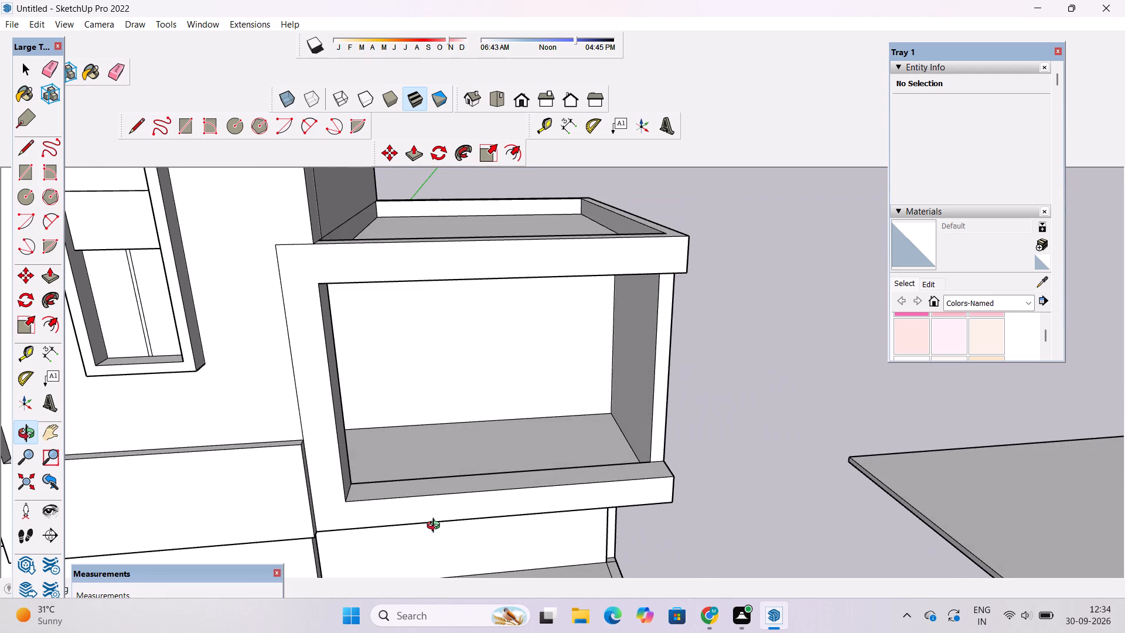
{"action": "scroll", "coordinate": [441, 540], "scroll_direction": "up", "scroll_amount": 1}
{"action": "left_click_drag", "start_coordinate": [442, 539], "coordinate": [548, 505]}
{"action": "left_click_drag", "start_coordinate": [552, 503], "coordinate": [381, 518], "text": "shift"}
{"action": "scroll", "coordinate": [577, 424], "scroll_direction": "up", "scroll_amount": 3}
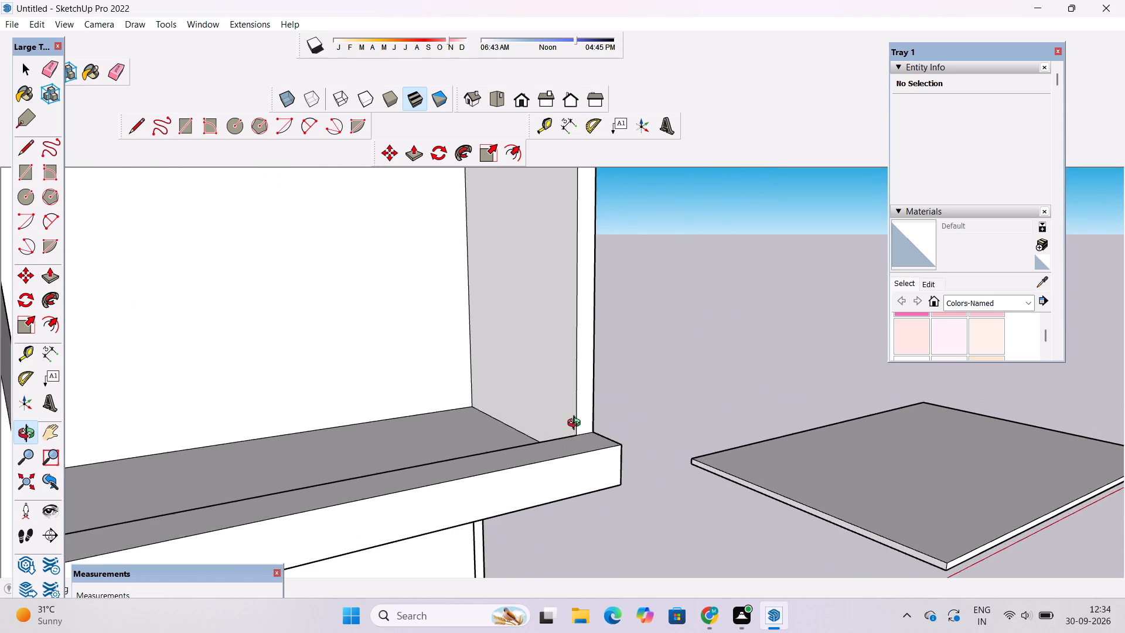
Push/Pull the narrow front face of the box opening's end wall forward by 1.5'.
{"action": "left_click_drag", "start_coordinate": [577, 423], "coordinate": [572, 523]}
{"action": "left_click_drag", "start_coordinate": [571, 515], "coordinate": [561, 452]}
{"action": "left_click_drag", "start_coordinate": [561, 448], "coordinate": [562, 464], "text": "shift"}
{"action": "left_click_drag", "start_coordinate": [562, 464], "coordinate": [574, 498]}
{"action": "key", "text": "p"}
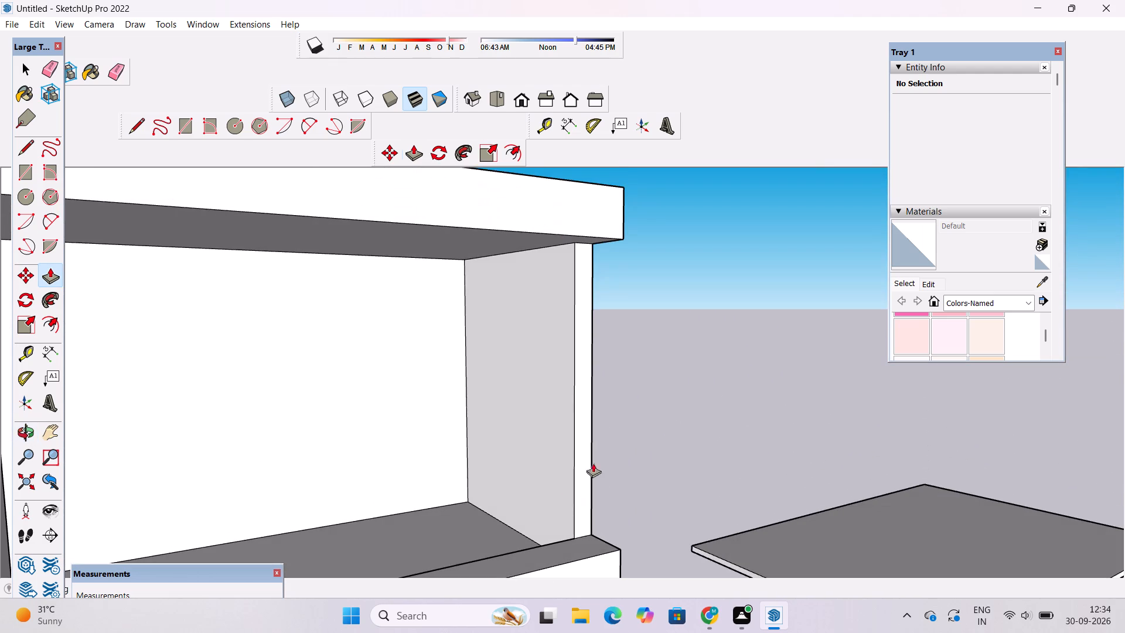
{"action": "left_click", "coordinate": [585, 431]}
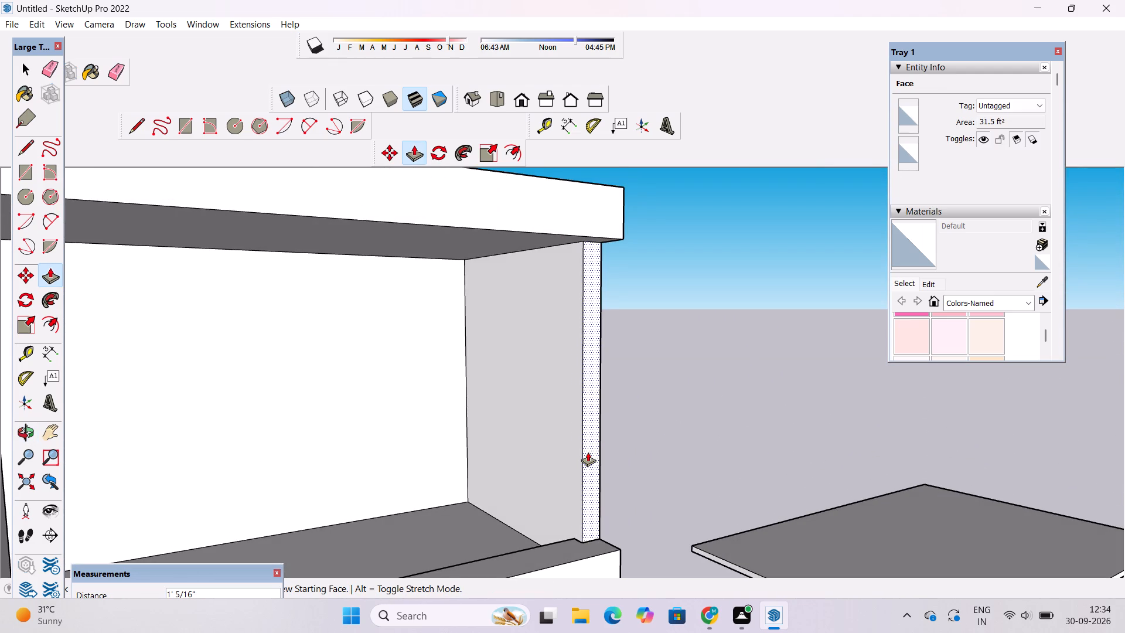
{"action": "type", "text": "1.5'"}
{"action": "key", "text": "Return"}
Draw a line about 4' long across the sill's end face, from the lower corner of its notch to the front edge.
{"action": "key", "text": "o"}
{"action": "scroll", "coordinate": [588, 452], "scroll_direction": "down", "scroll_amount": 6}
{"action": "left_click_drag", "start_coordinate": [676, 523], "coordinate": [608, 546]}
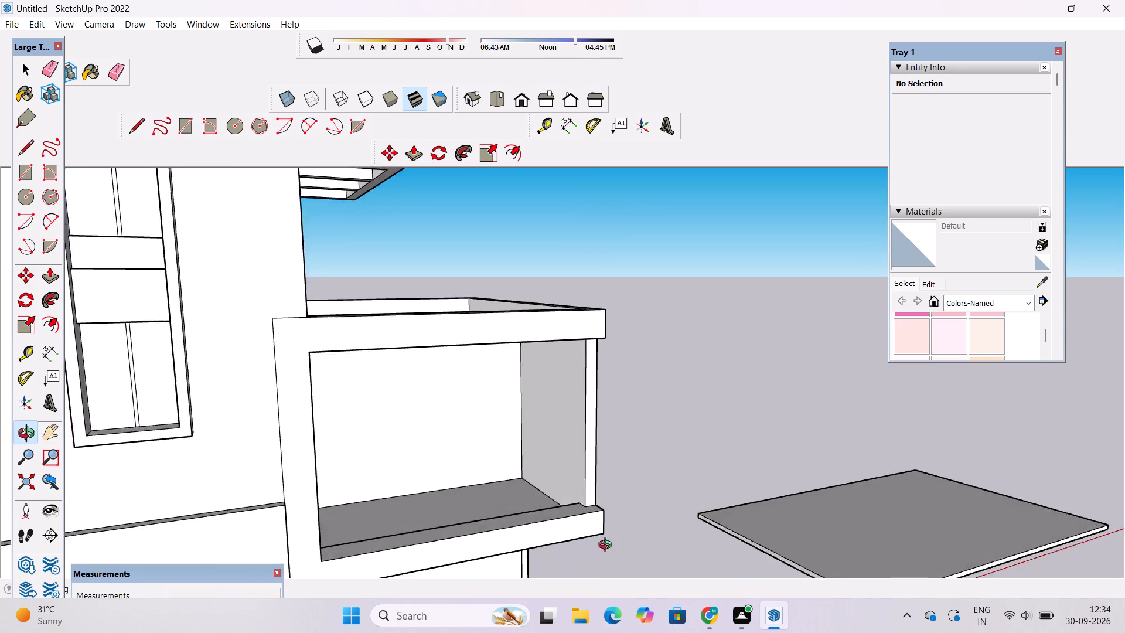
{"action": "left_click_drag", "start_coordinate": [608, 546], "coordinate": [390, 579]}
{"action": "scroll", "coordinate": [552, 495], "scroll_direction": "up", "scroll_amount": 2}
{"action": "left_click_drag", "start_coordinate": [591, 515], "coordinate": [526, 503]}
{"action": "scroll", "coordinate": [531, 500], "scroll_direction": "up", "scroll_amount": 4}
{"action": "left_click_drag", "start_coordinate": [551, 537], "coordinate": [545, 522]}
{"action": "scroll", "coordinate": [513, 494], "scroll_direction": "up", "scroll_amount": 4}
{"action": "left_click_drag", "start_coordinate": [504, 493], "coordinate": [475, 493]}
{"action": "left_click_drag", "start_coordinate": [449, 498], "coordinate": [461, 493], "text": "shift"}
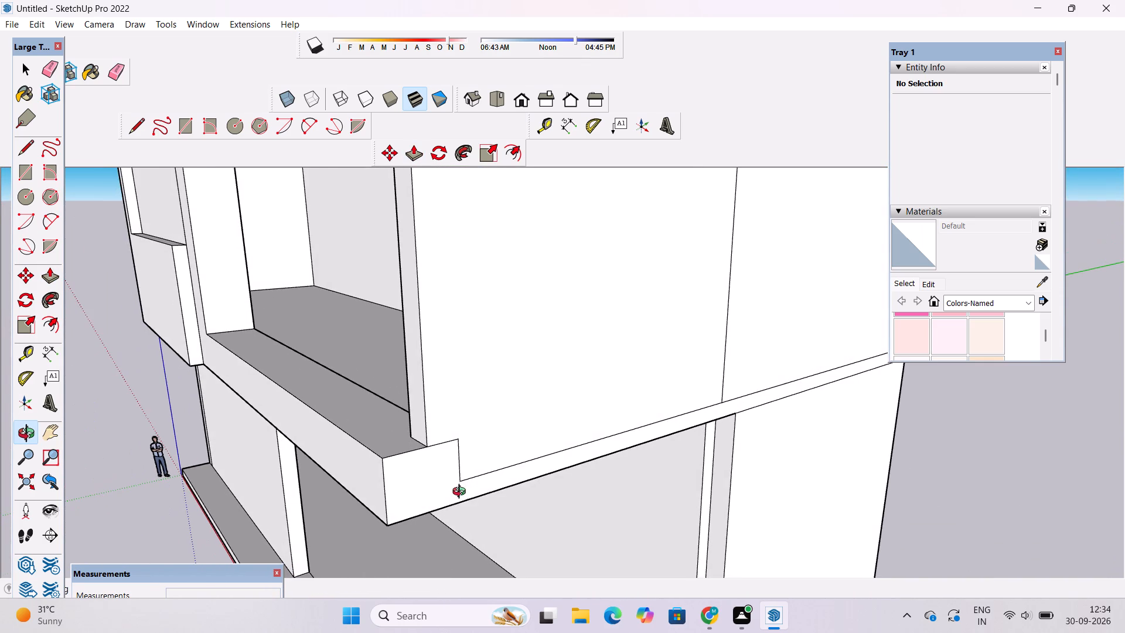
{"action": "left_click_drag", "start_coordinate": [482, 495], "coordinate": [467, 497]}
{"action": "left_click_drag", "start_coordinate": [463, 497], "coordinate": [473, 496], "text": "shift"}
{"action": "scroll", "coordinate": [473, 496], "scroll_direction": "up", "scroll_amount": 3}
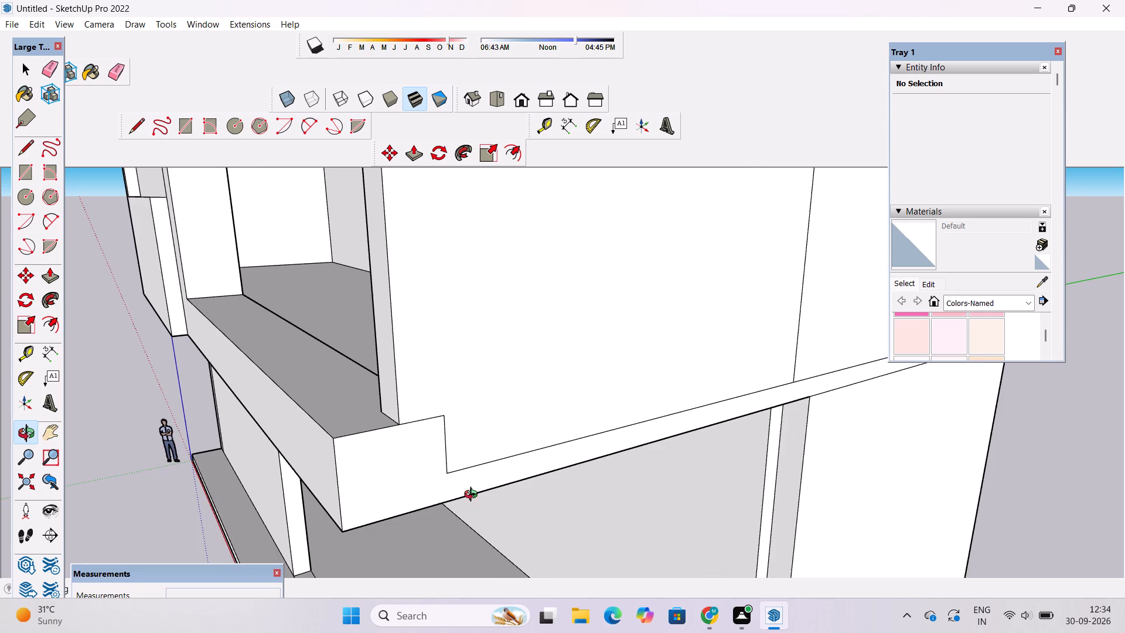
{"action": "key", "text": "e"}
{"action": "scroll", "coordinate": [473, 496], "scroll_direction": "down", "scroll_amount": 4}
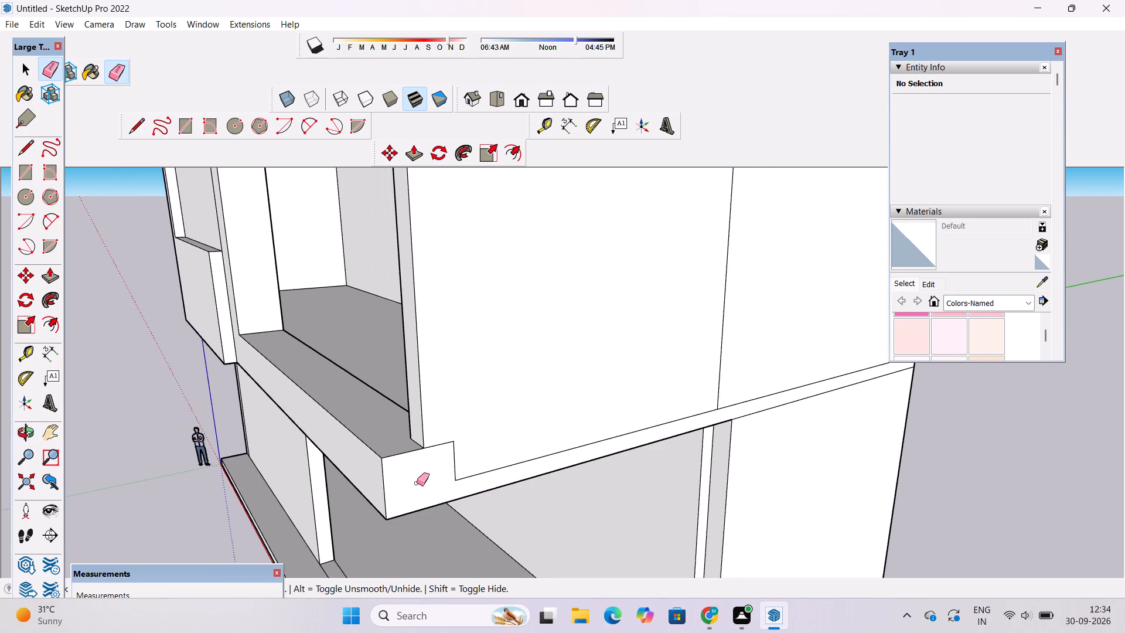
{"action": "scroll", "coordinate": [417, 483], "scroll_direction": "up", "scroll_amount": 1}
{"action": "key", "text": "l"}
{"action": "scroll", "coordinate": [441, 501], "scroll_direction": "up", "scroll_amount": 1}
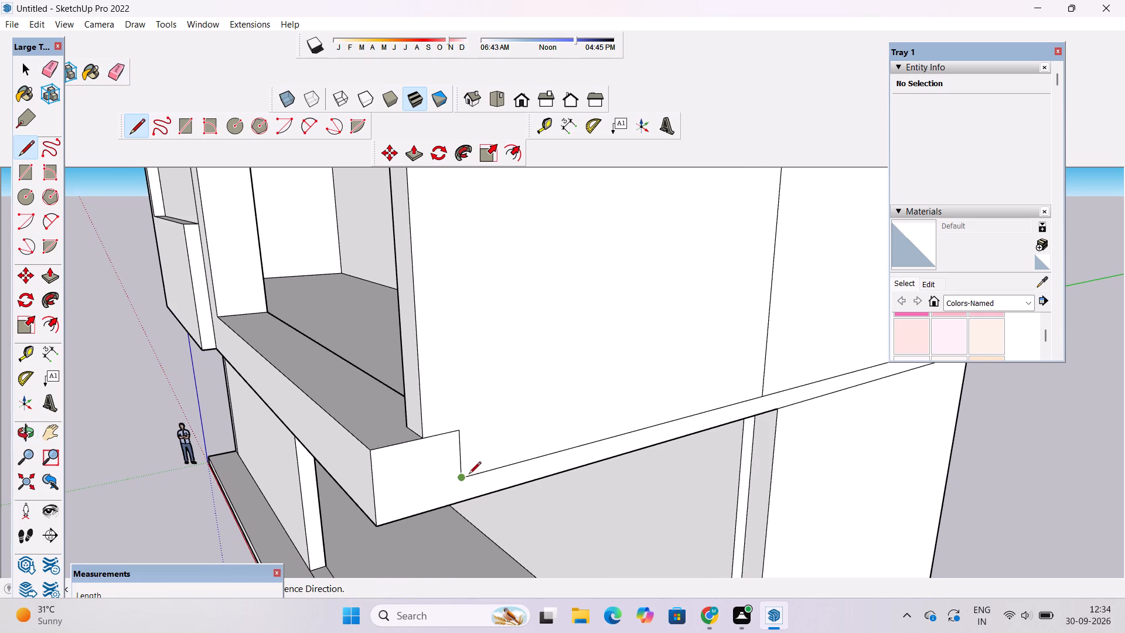
{"action": "left_click", "coordinate": [462, 481]}
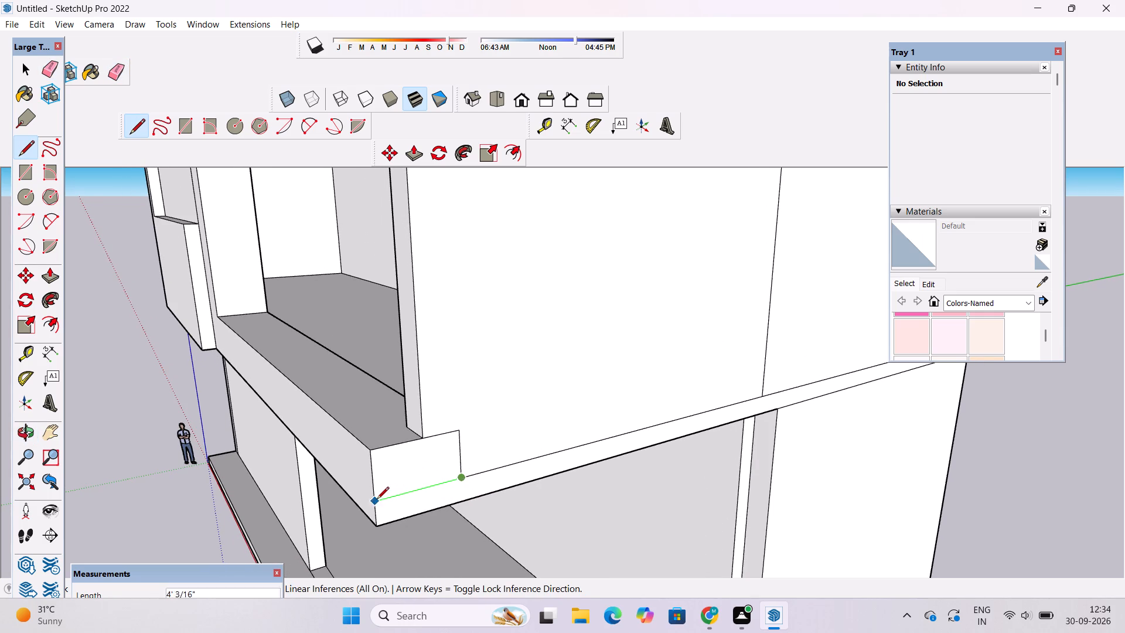
{"action": "left_click", "coordinate": [371, 502]}
{"action": "key", "text": "space"}
Examine the box opening from the front and above, checking its sill, floor, side walls and back wall.
{"action": "key", "text": "o"}
{"action": "scroll", "coordinate": [373, 510], "scroll_direction": "down", "scroll_amount": 6}
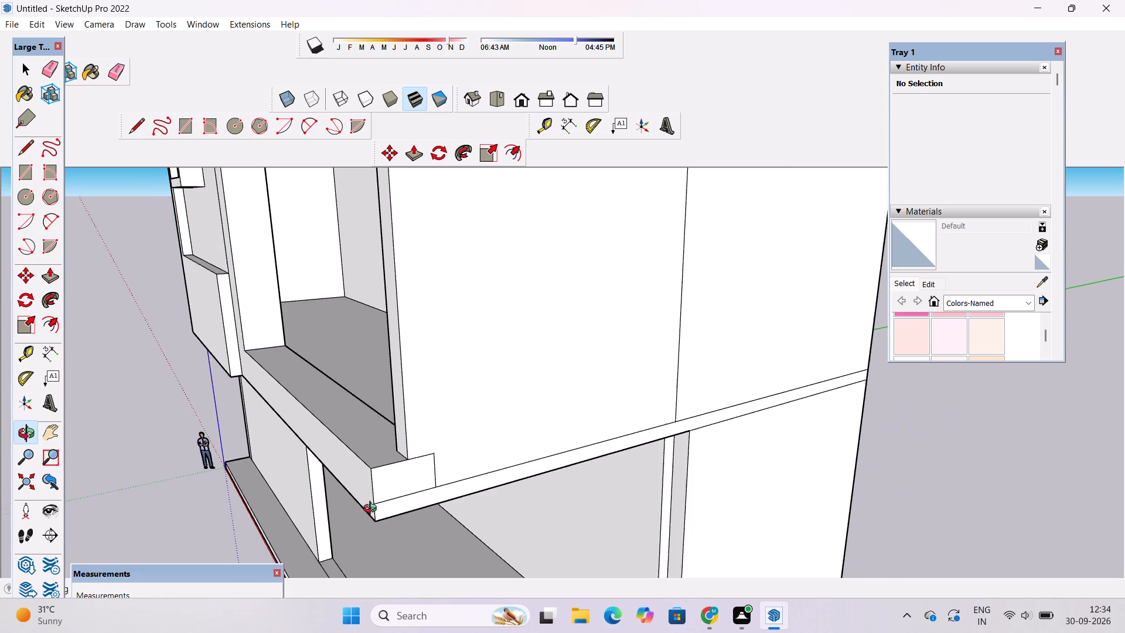
{"action": "left_click_drag", "start_coordinate": [335, 532], "coordinate": [518, 516]}
{"action": "scroll", "coordinate": [552, 512], "scroll_direction": "down", "scroll_amount": 2}
{"action": "left_click_drag", "start_coordinate": [555, 501], "coordinate": [406, 535], "text": "shift"}
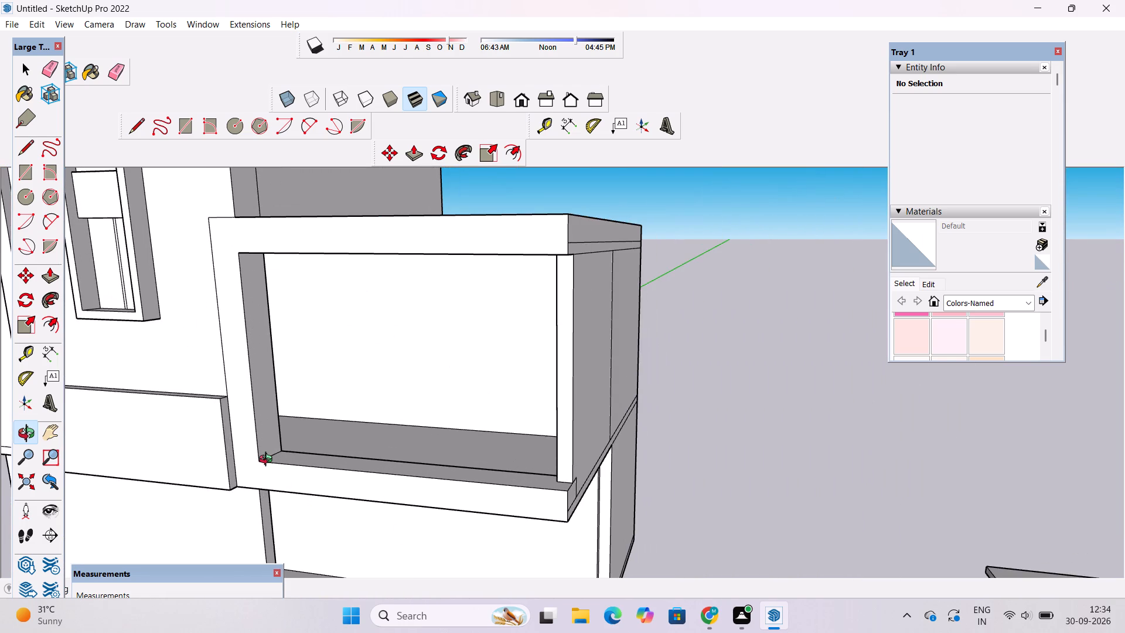
{"action": "scroll", "coordinate": [268, 461], "scroll_direction": "up", "scroll_amount": 2}
{"action": "left_click_drag", "start_coordinate": [268, 461], "coordinate": [380, 530]}
{"action": "left_click_drag", "start_coordinate": [394, 539], "coordinate": [371, 486], "text": "shift"}
{"action": "scroll", "coordinate": [370, 487], "scroll_direction": "up", "scroll_amount": 2}
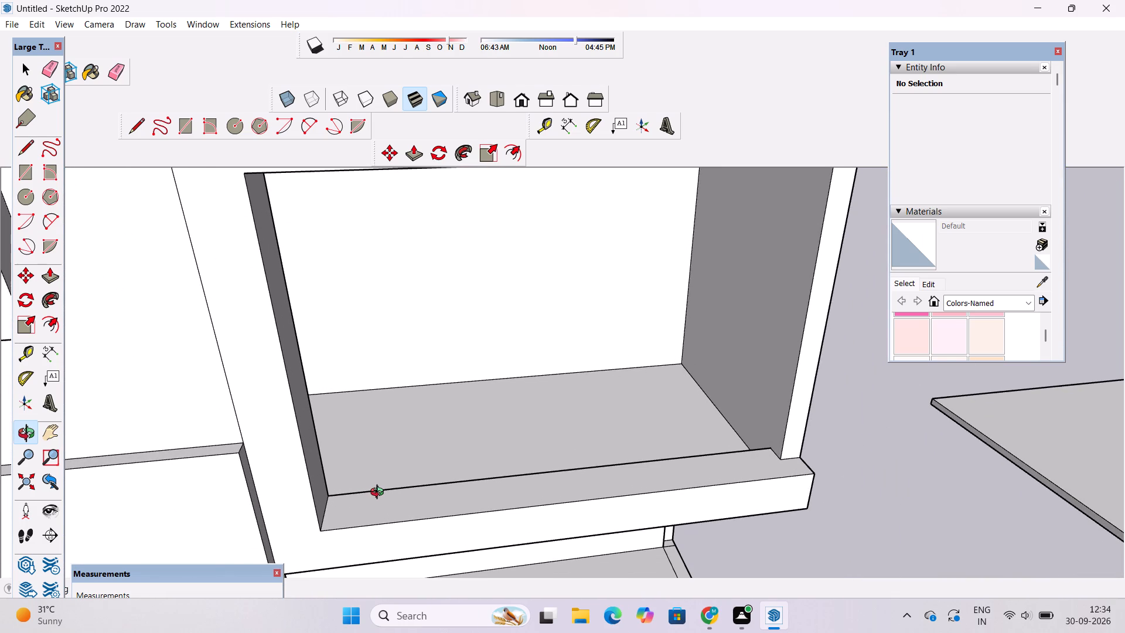
{"action": "scroll", "coordinate": [401, 485], "scroll_direction": "down", "scroll_amount": 2}
{"action": "left_click_drag", "start_coordinate": [411, 486], "coordinate": [424, 523]}
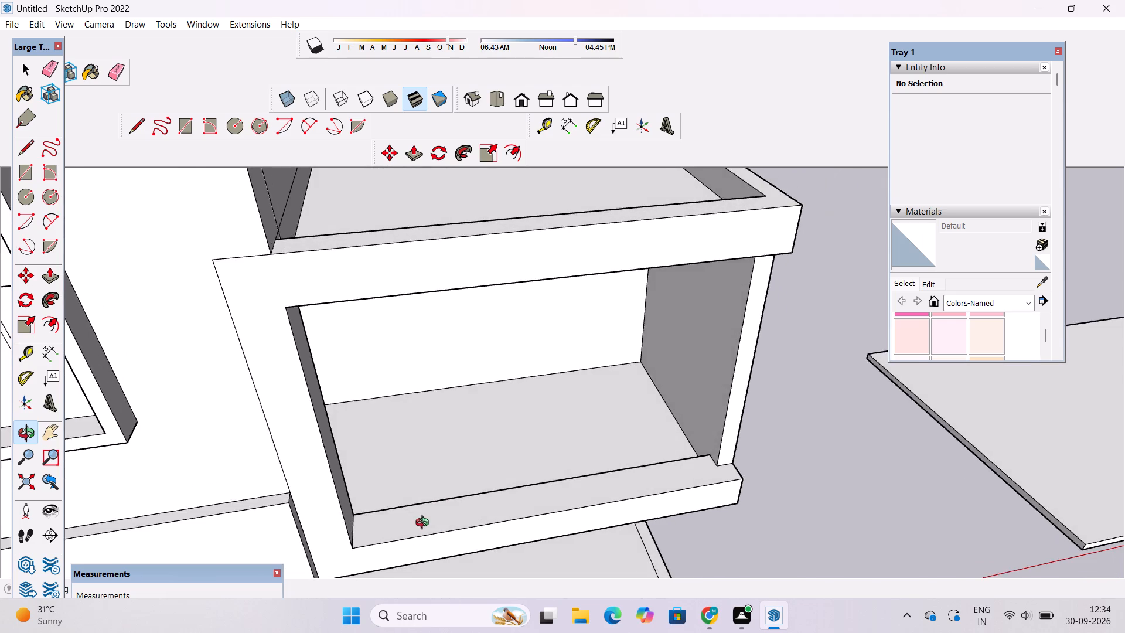
{"action": "scroll", "coordinate": [425, 524], "scroll_direction": "down", "scroll_amount": 4}
{"action": "left_click_drag", "start_coordinate": [420, 559], "coordinate": [419, 514], "text": "shift"}
{"action": "scroll", "coordinate": [397, 479], "scroll_direction": "up", "scroll_amount": 4}
{"action": "scroll", "coordinate": [397, 487], "scroll_direction": "down", "scroll_amount": 1}
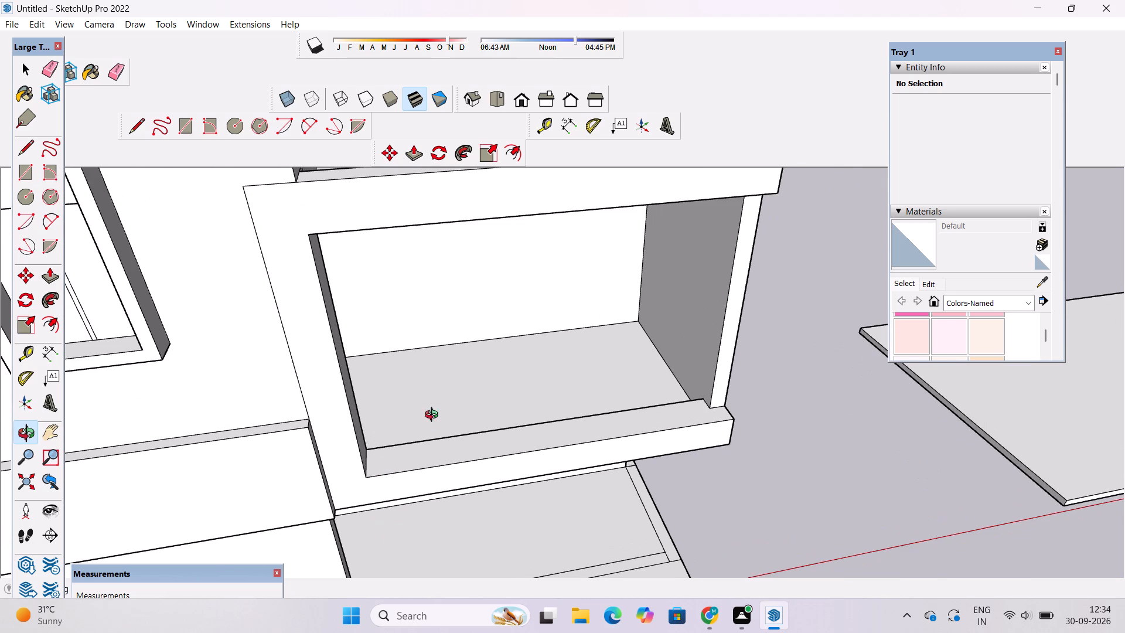
{"action": "scroll", "coordinate": [434, 416], "scroll_direction": "up", "scroll_amount": 2}
{"action": "left_click_drag", "start_coordinate": [448, 429], "coordinate": [448, 486]}
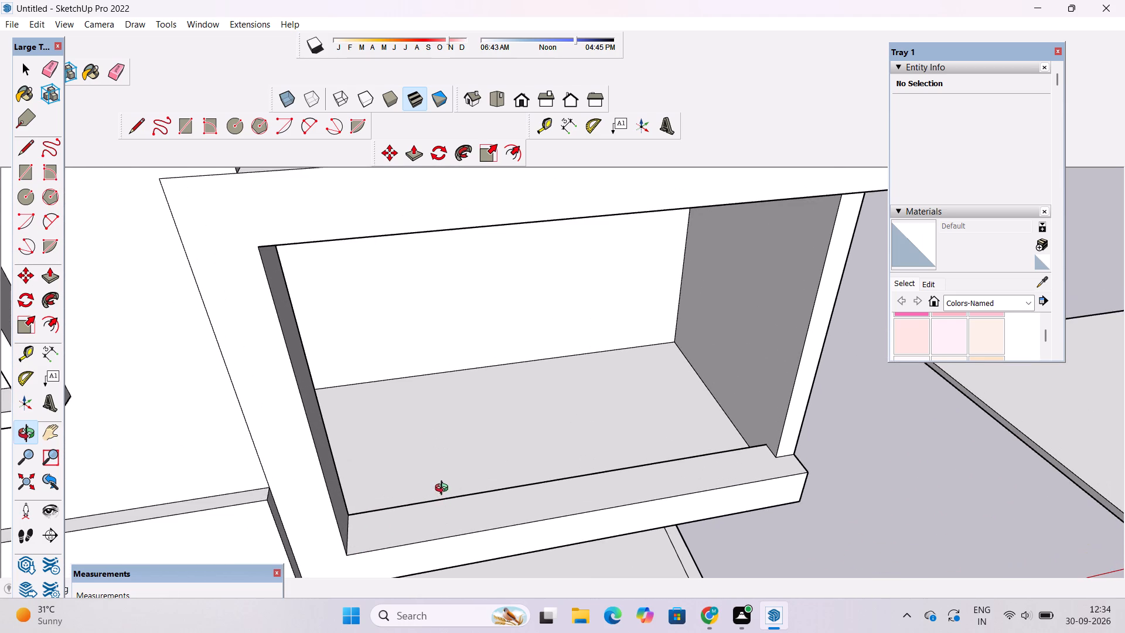
{"action": "left_click_drag", "start_coordinate": [445, 502], "coordinate": [410, 423]}
{"action": "scroll", "coordinate": [409, 422], "scroll_direction": "down", "scroll_amount": 4}
{"action": "left_click_drag", "start_coordinate": [409, 422], "coordinate": [421, 498], "text": "shift"}
{"action": "left_click_drag", "start_coordinate": [421, 496], "coordinate": [394, 401]}
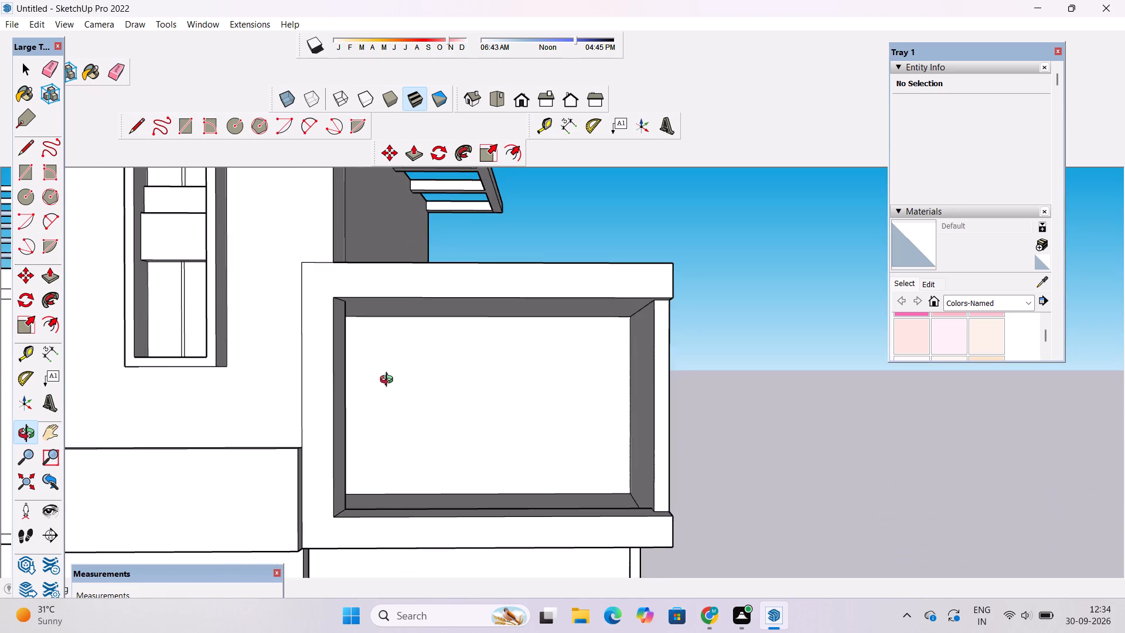
{"action": "scroll", "coordinate": [388, 377], "scroll_direction": "up", "scroll_amount": 6}
{"action": "left_click_drag", "start_coordinate": [388, 377], "coordinate": [348, 345], "text": "shift"}
{"action": "scroll", "coordinate": [348, 345], "scroll_direction": "down", "scroll_amount": 5}
{"action": "left_click_drag", "start_coordinate": [367, 389], "coordinate": [379, 420]}
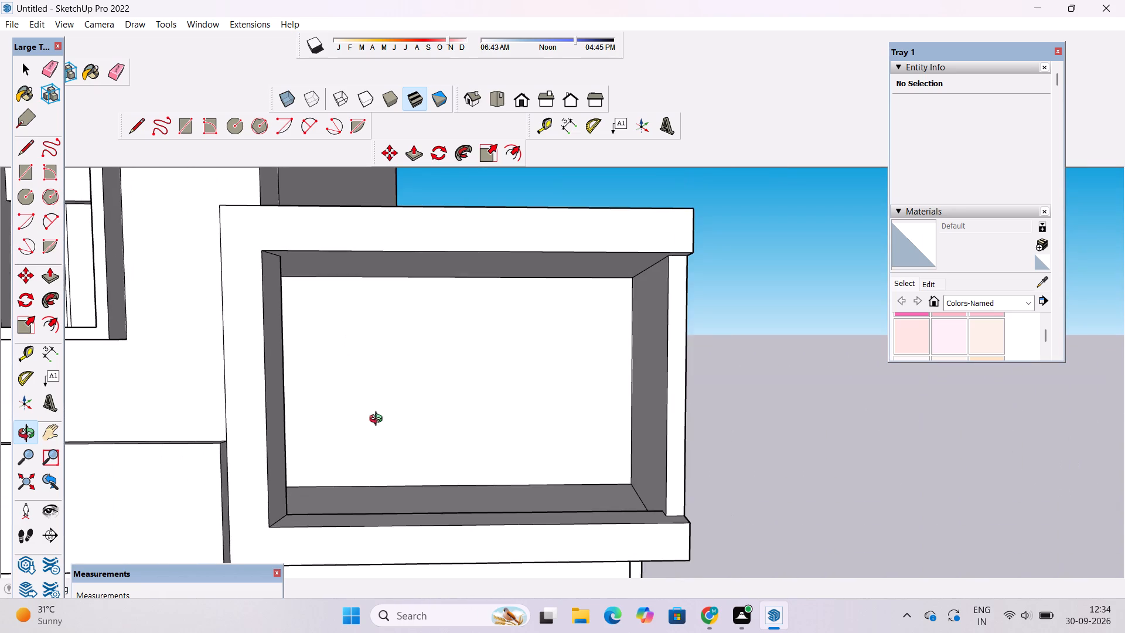
{"action": "left_click_drag", "start_coordinate": [391, 453], "coordinate": [410, 444]}
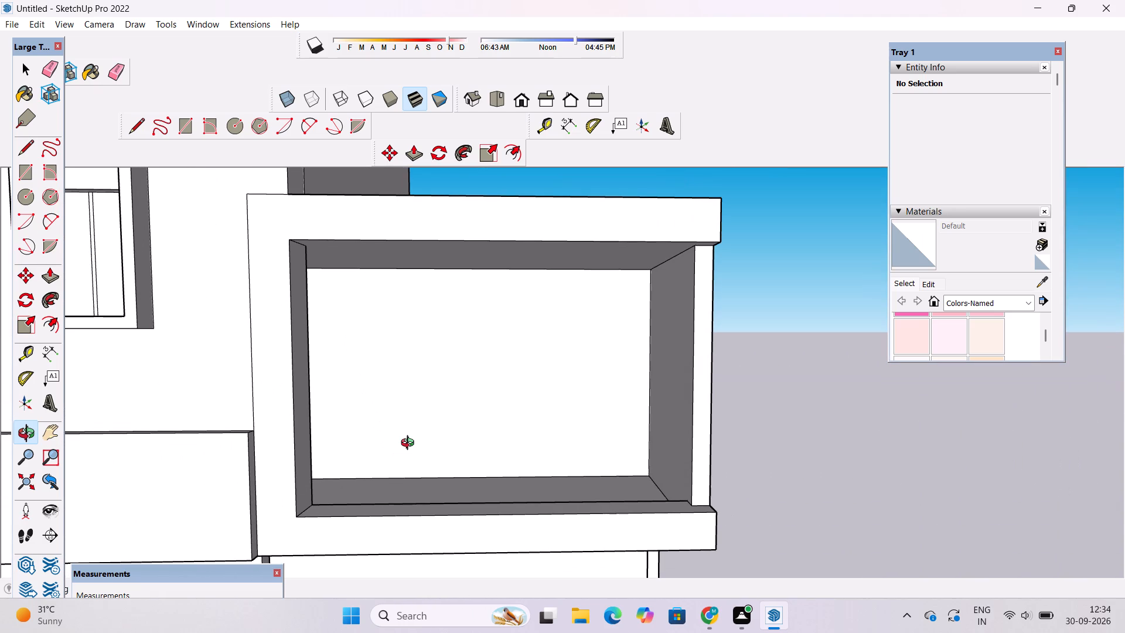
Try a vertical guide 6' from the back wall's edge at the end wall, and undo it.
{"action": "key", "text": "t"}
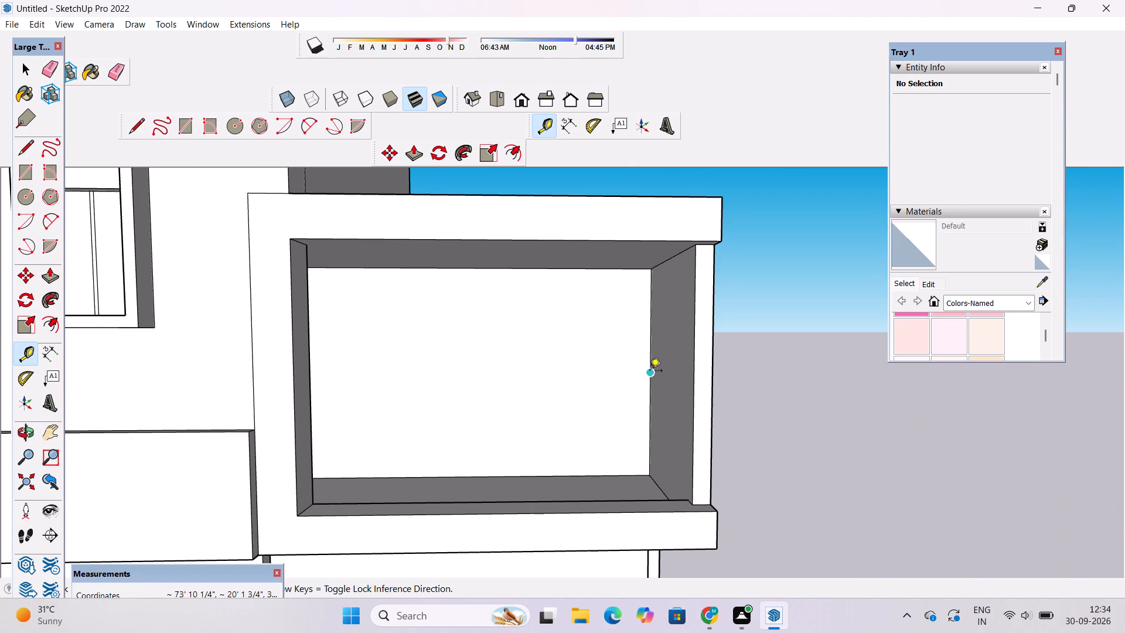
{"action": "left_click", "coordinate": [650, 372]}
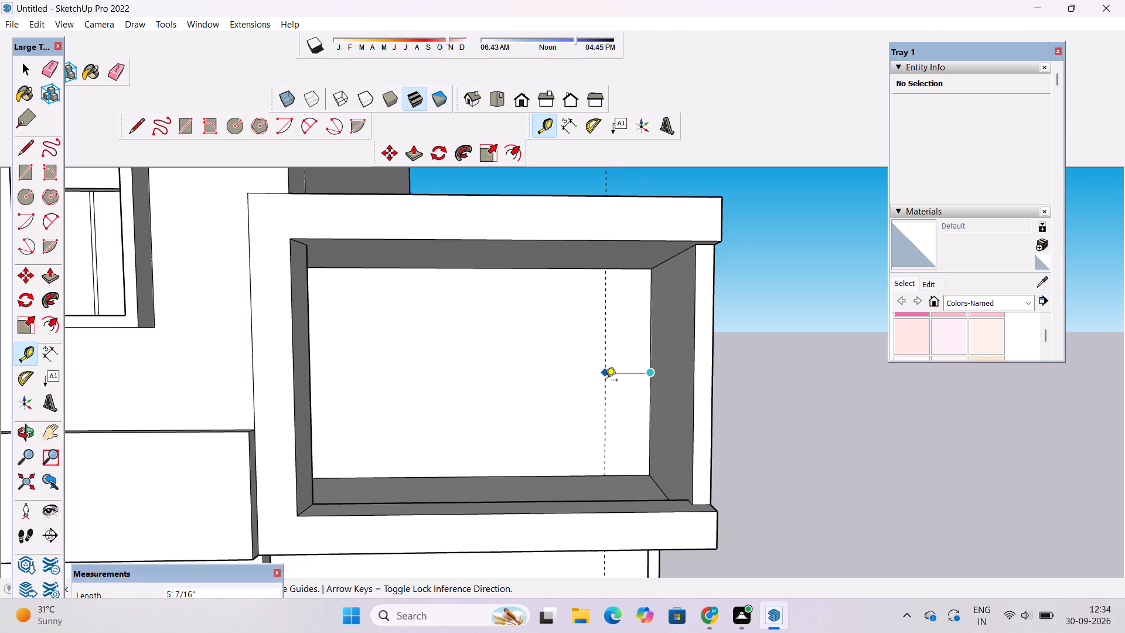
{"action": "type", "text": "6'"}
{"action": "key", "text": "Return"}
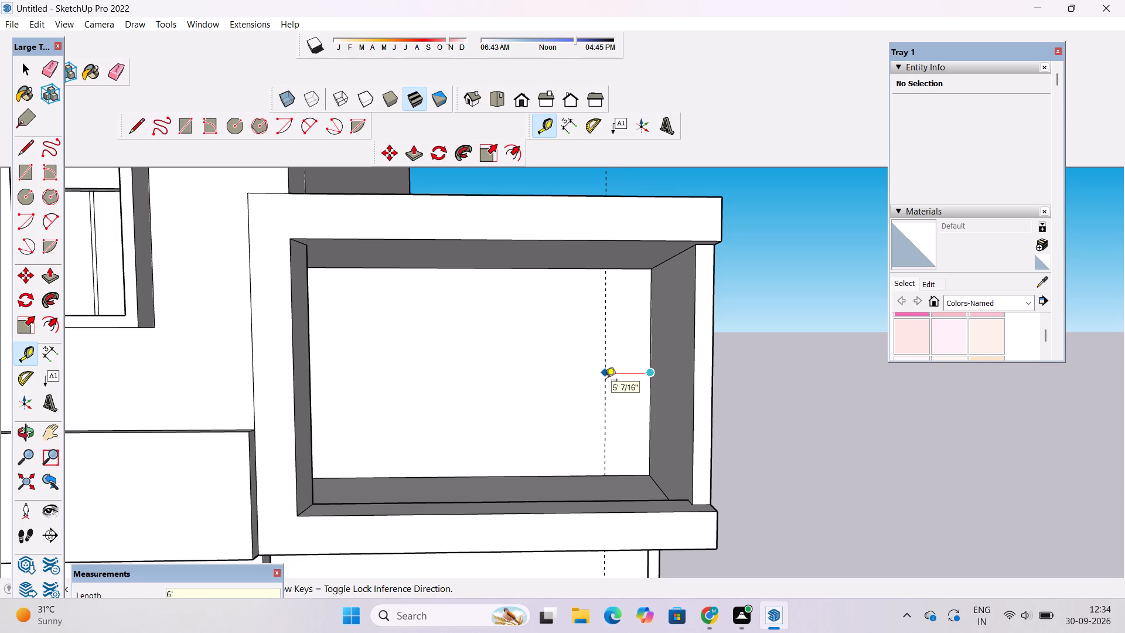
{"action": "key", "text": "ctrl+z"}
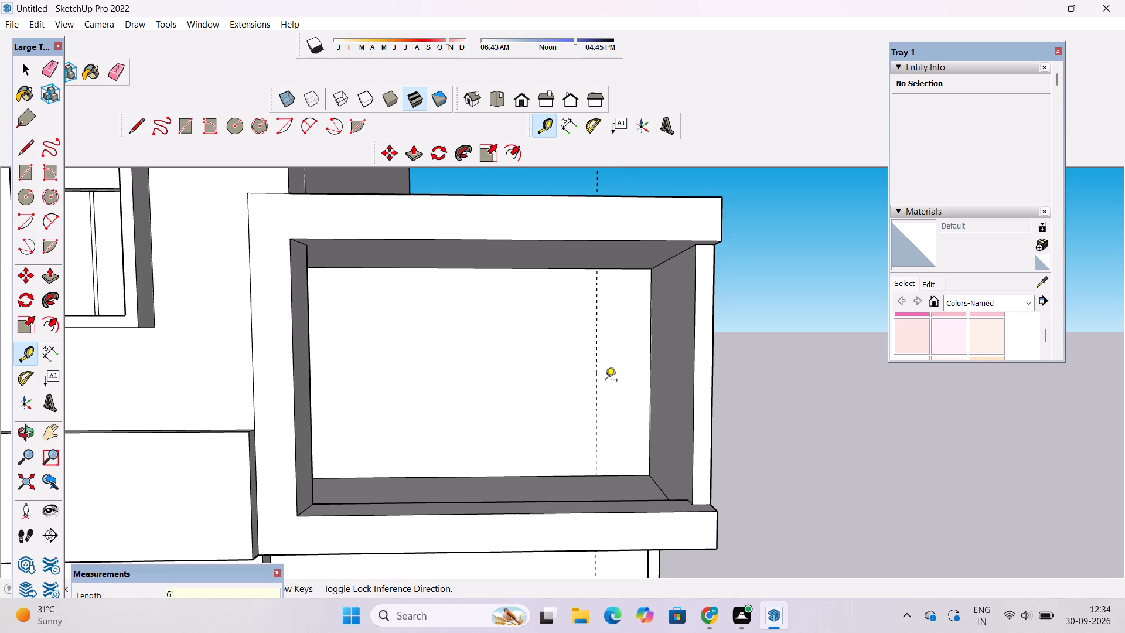
Place guides on the box opening's back wall: a vertical one 5' from the end wall and a horizontal one 5' below the top edge.
{"action": "left_click", "coordinate": [649, 375]}
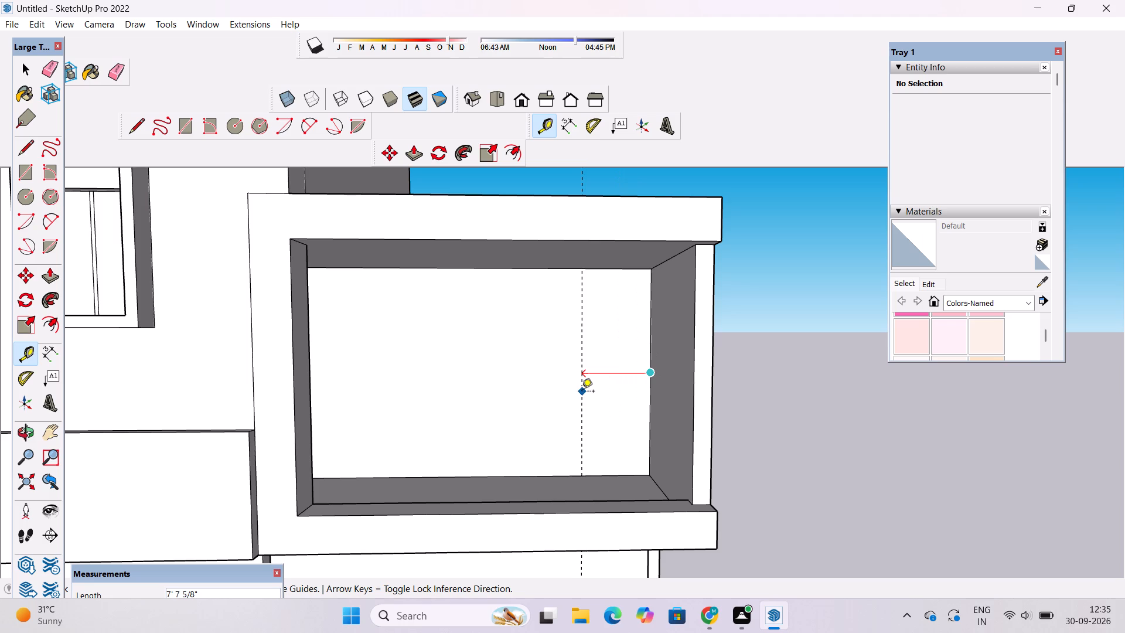
{"action": "type", "text": "5'"}
{"action": "key", "text": "Return"}
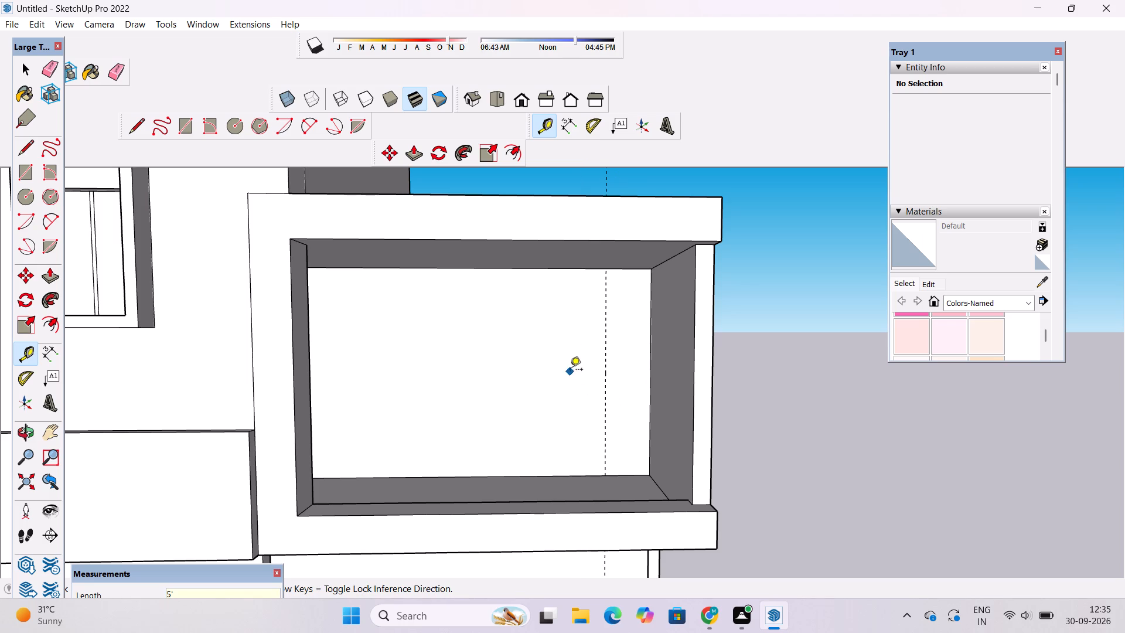
{"action": "left_click", "coordinate": [529, 270]}
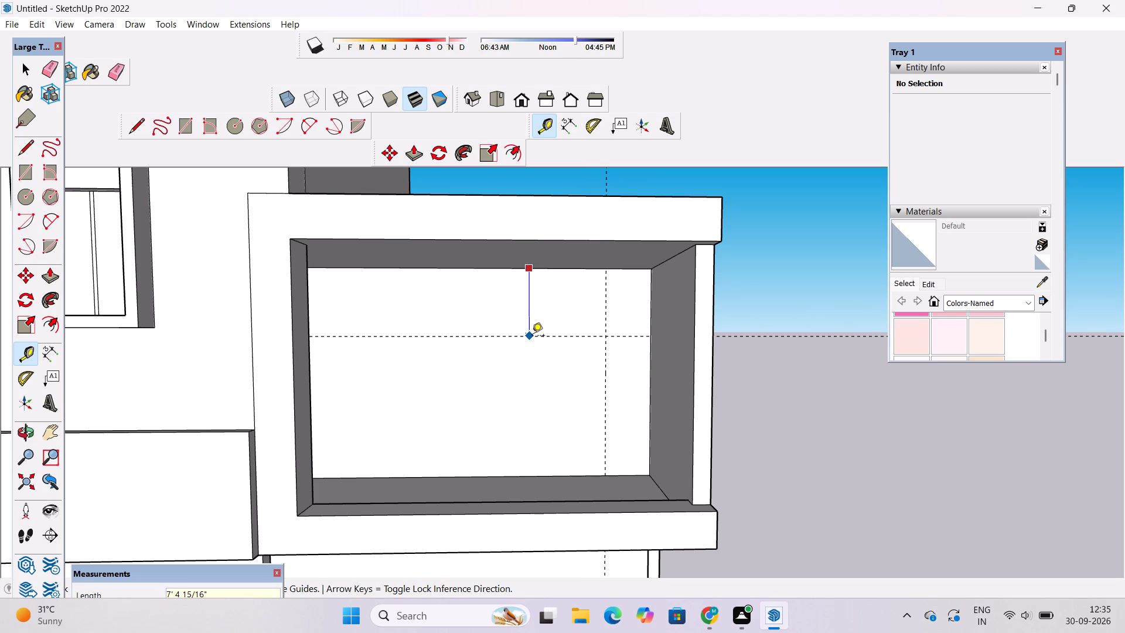
{"action": "type", "text": "5'"}
{"action": "key", "text": "Return"}
Draw a vertical line on the back wall along the guide, from its bottom edge up to the intersection of the two guides.
{"action": "scroll", "coordinate": [546, 360], "scroll_direction": "down", "scroll_amount": 1}
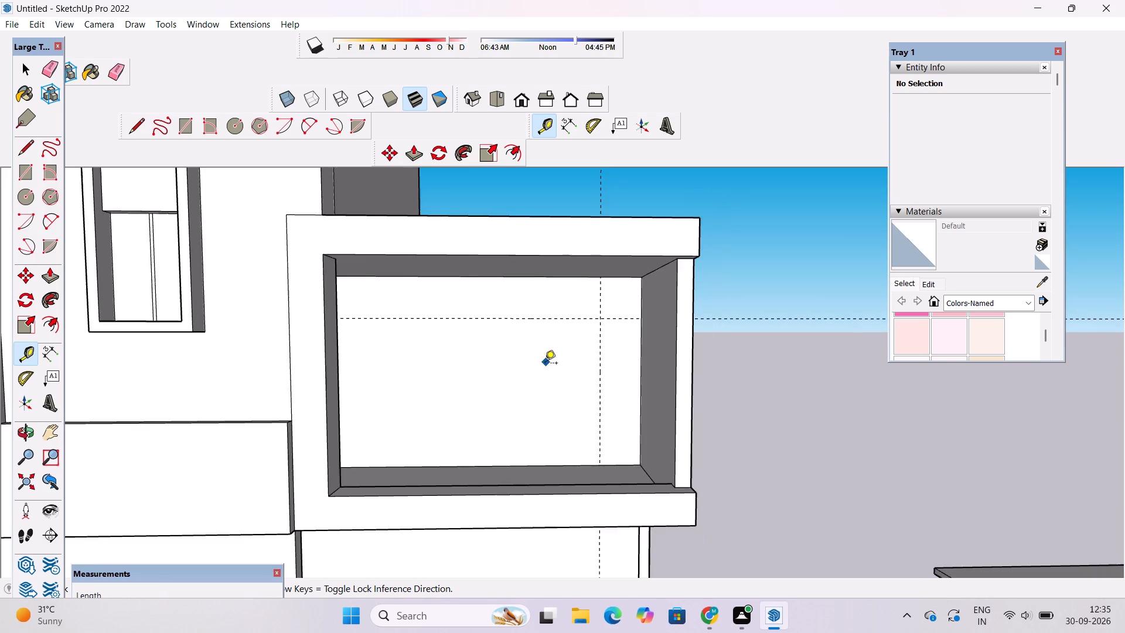
{"action": "scroll", "coordinate": [545, 365], "scroll_direction": "down", "scroll_amount": 1}
{"action": "key", "text": "l"}
{"action": "scroll", "coordinate": [572, 411], "scroll_direction": "up", "scroll_amount": 4}
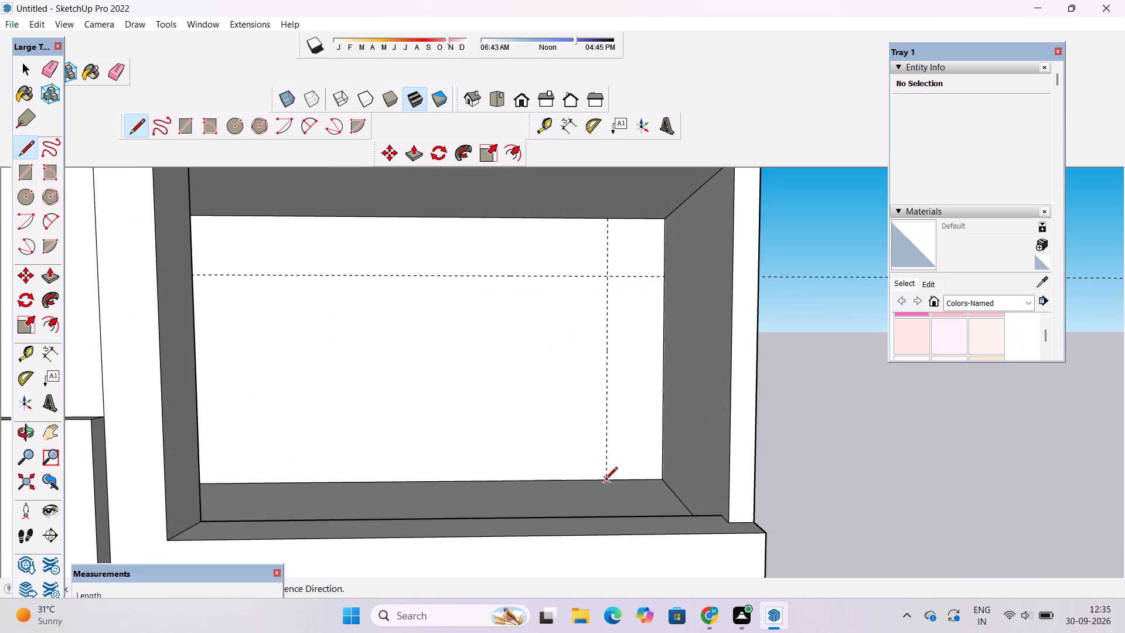
{"action": "left_click", "coordinate": [606, 479]}
{"action": "scroll", "coordinate": [606, 291], "scroll_direction": "up", "scroll_amount": 4}
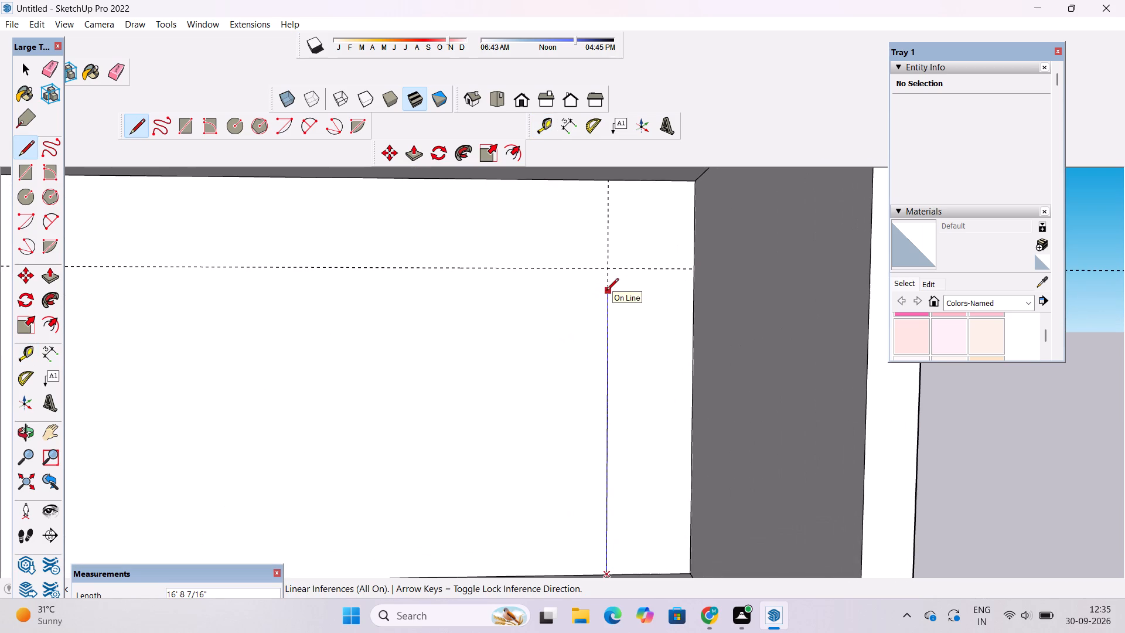
{"action": "left_click", "coordinate": [608, 270]}
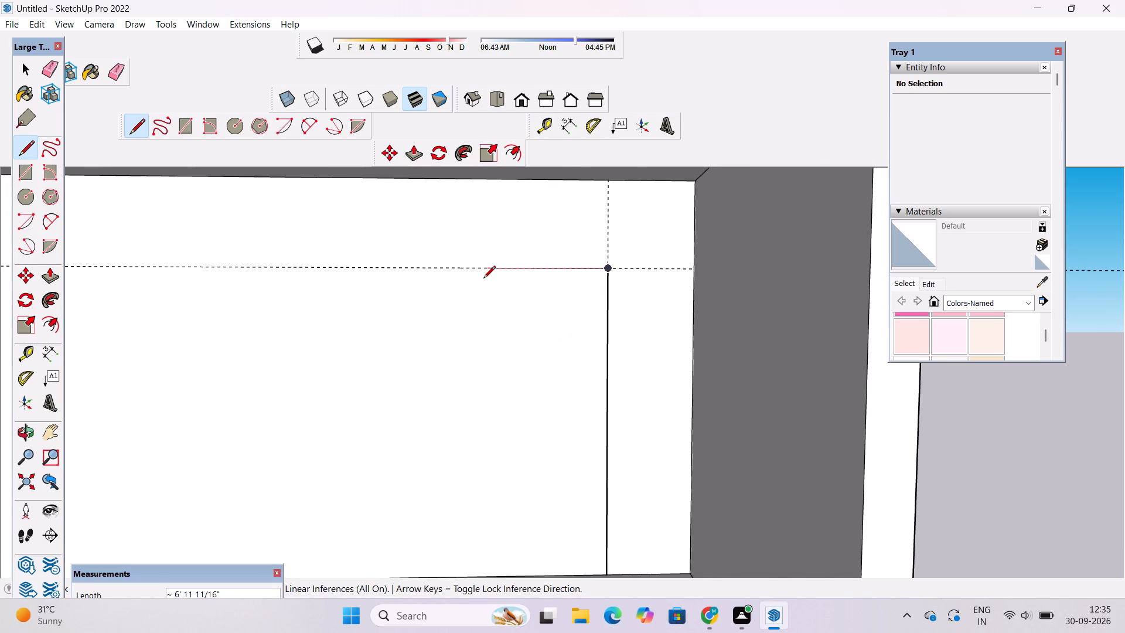
Draw a horizontal line about 67' long on the back wall along the guide, from the guide intersection to the opposite side wall.
{"action": "key", "text": "o"}
{"action": "left_click_drag", "start_coordinate": [533, 307], "coordinate": [472, 316]}
{"action": "scroll", "coordinate": [472, 316], "scroll_direction": "down", "scroll_amount": 3}
{"action": "left_click_drag", "start_coordinate": [445, 321], "coordinate": [684, 317], "text": "shift"}
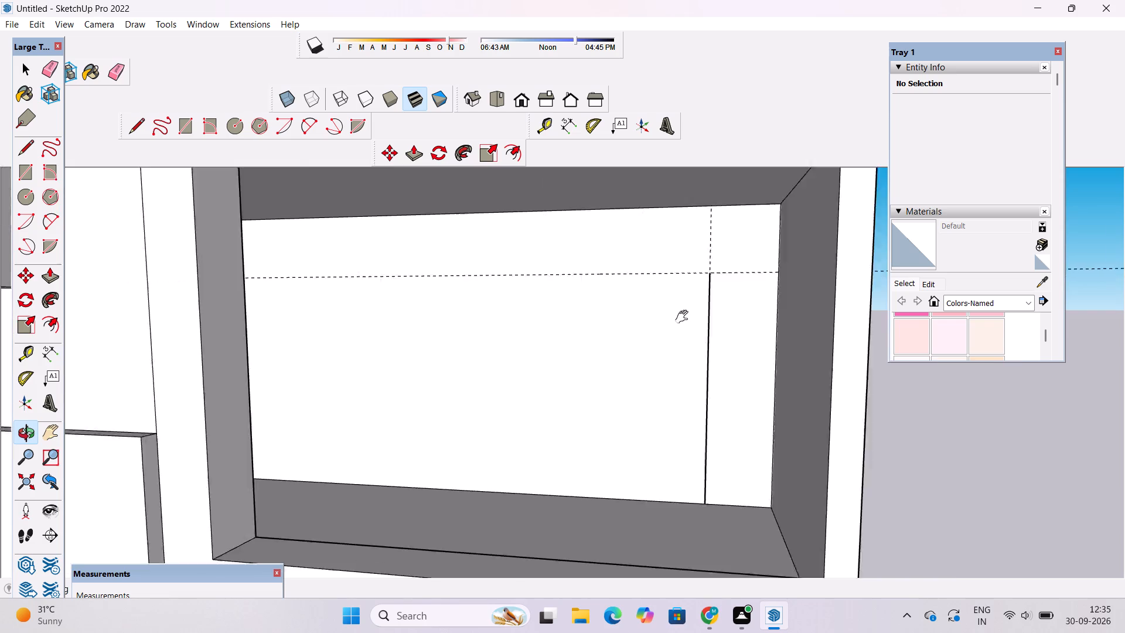
{"action": "left_click_drag", "start_coordinate": [684, 317], "coordinate": [710, 328], "text": "shift"}
{"action": "left_click_drag", "start_coordinate": [694, 351], "coordinate": [629, 388]}
{"action": "scroll", "coordinate": [530, 399], "scroll_direction": "up", "scroll_amount": 5}
{"action": "scroll", "coordinate": [531, 397], "scroll_direction": "down", "scroll_amount": 5}
{"action": "left_click_drag", "start_coordinate": [571, 392], "coordinate": [561, 394], "text": "shift"}
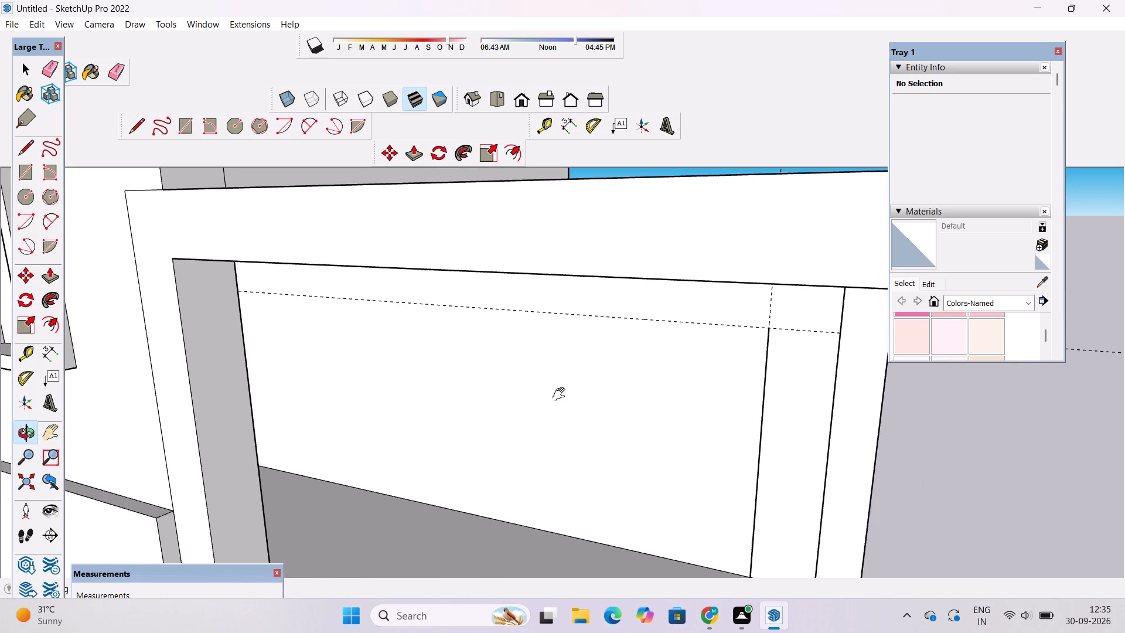
{"action": "left_click_drag", "start_coordinate": [561, 394], "coordinate": [512, 339], "text": "shift"}
{"action": "scroll", "coordinate": [305, 332], "scroll_direction": "up", "scroll_amount": 5}
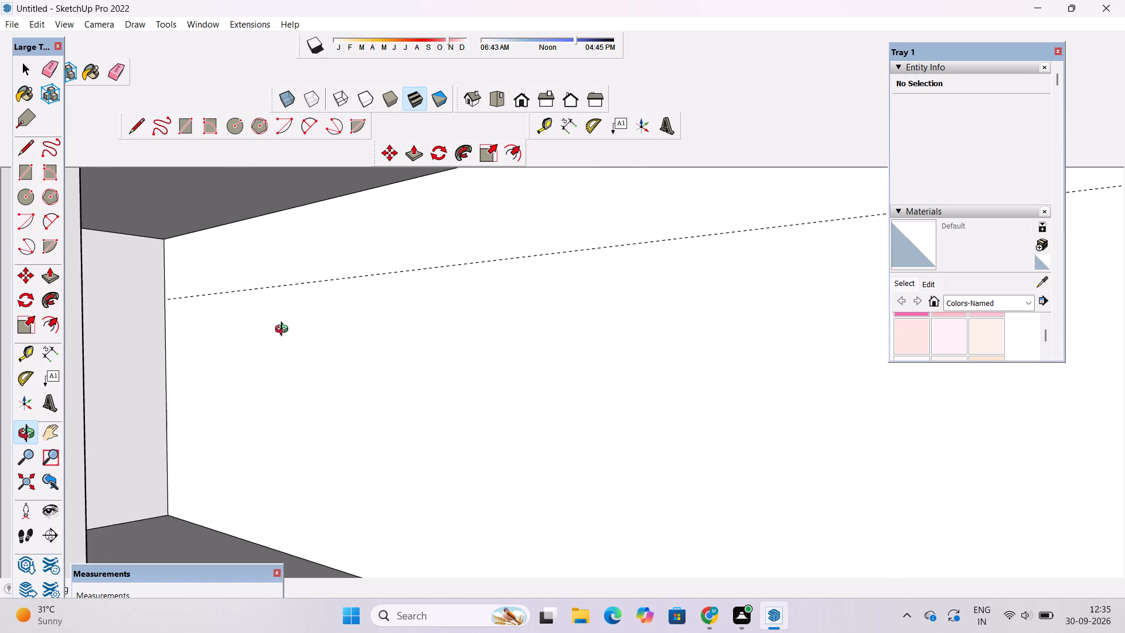
{"action": "scroll", "coordinate": [284, 331], "scroll_direction": "down", "scroll_amount": 3}
{"action": "left_click_drag", "start_coordinate": [297, 339], "coordinate": [335, 350]}
{"action": "scroll", "coordinate": [379, 352], "scroll_direction": "down", "scroll_amount": 5}
{"action": "left_click_drag", "start_coordinate": [489, 360], "coordinate": [531, 368]}
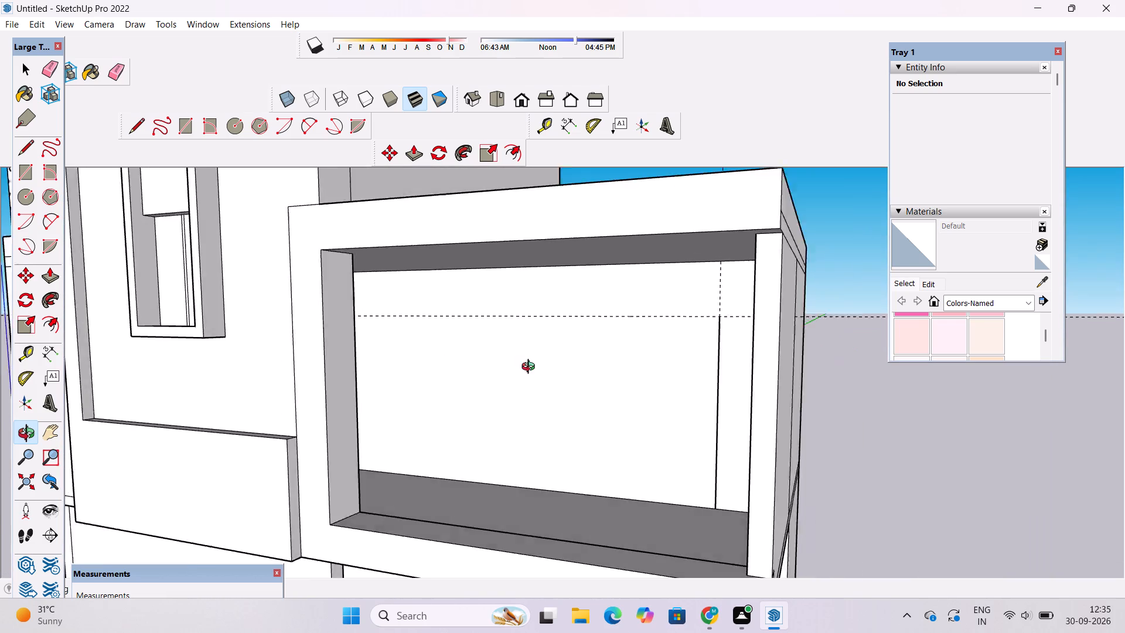
{"action": "left_click_drag", "start_coordinate": [531, 368], "coordinate": [555, 370]}
{"action": "key", "text": "l"}
{"action": "scroll", "coordinate": [665, 348], "scroll_direction": "up", "scroll_amount": 4}
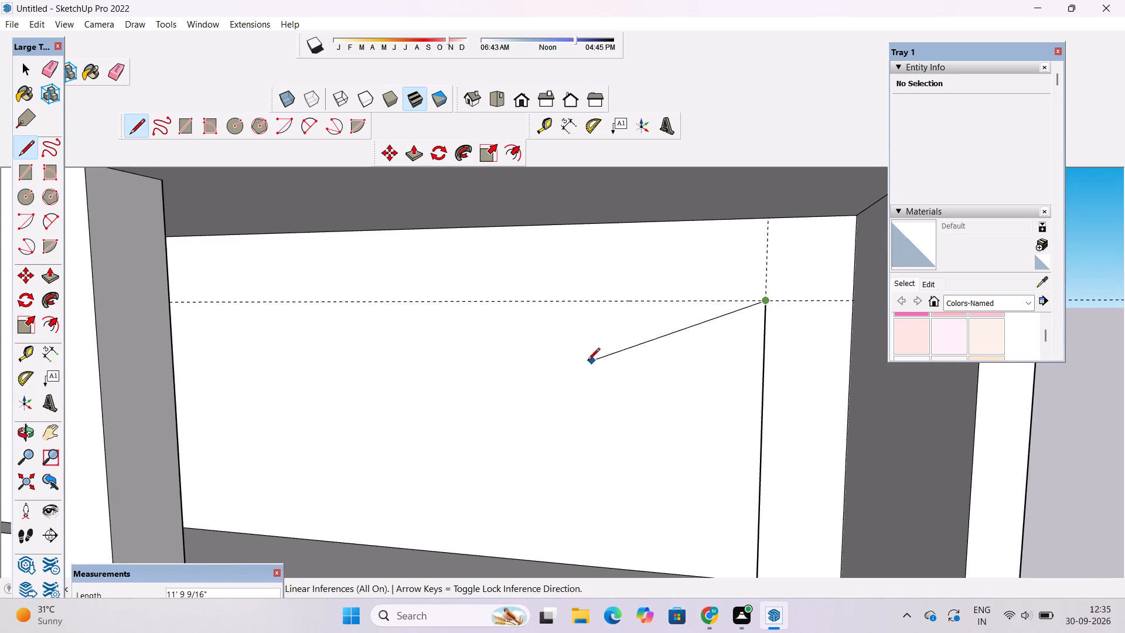
{"action": "scroll", "coordinate": [588, 361], "scroll_direction": "up", "scroll_amount": 3}
{"action": "scroll", "coordinate": [572, 364], "scroll_direction": "down", "scroll_amount": 5}
{"action": "key", "text": "o"}
{"action": "left_click_drag", "start_coordinate": [577, 369], "coordinate": [492, 360]}
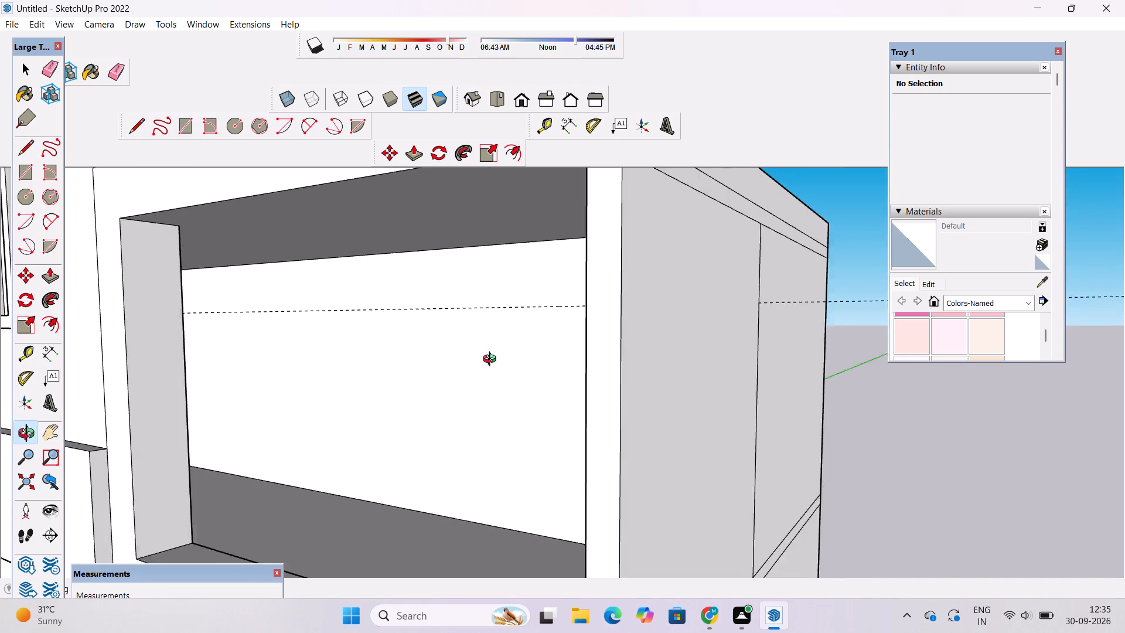
{"action": "left_click_drag", "start_coordinate": [492, 360], "coordinate": [480, 359]}
{"action": "left_click_drag", "start_coordinate": [379, 339], "coordinate": [349, 342]}
{"action": "key", "text": "l"}
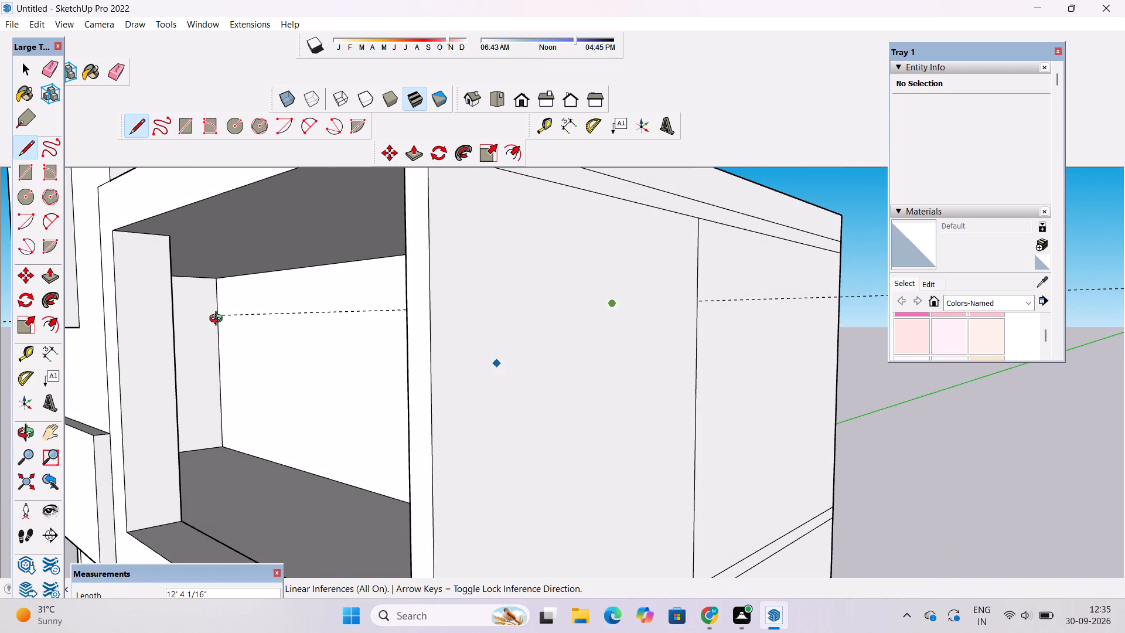
{"action": "scroll", "coordinate": [214, 313], "scroll_direction": "up", "scroll_amount": 5}
{"action": "left_click", "coordinate": [219, 320]}
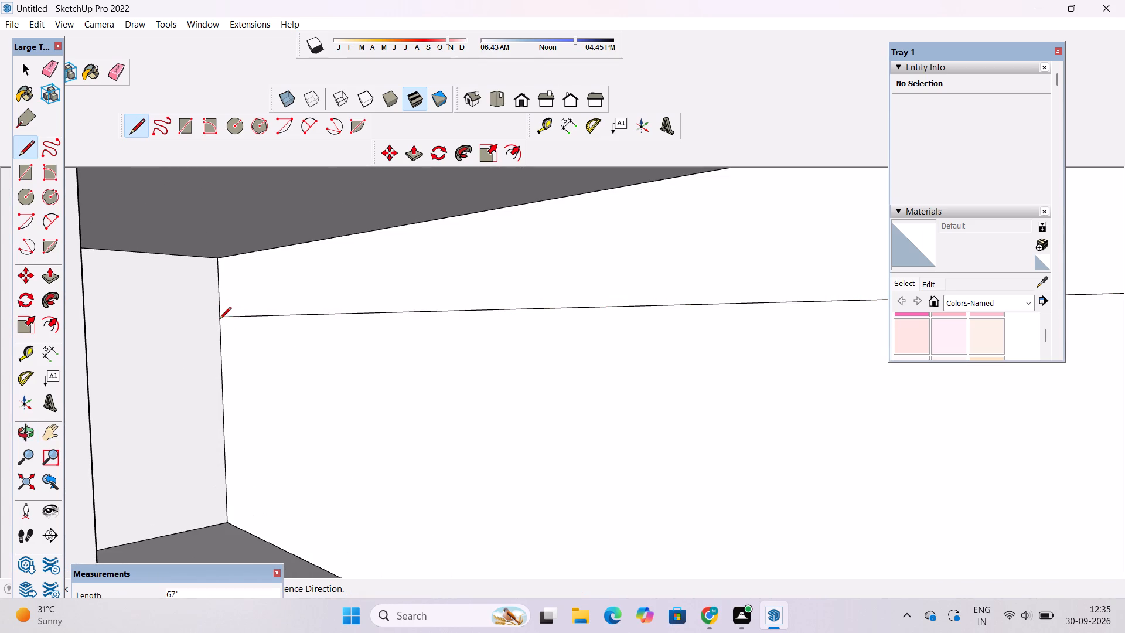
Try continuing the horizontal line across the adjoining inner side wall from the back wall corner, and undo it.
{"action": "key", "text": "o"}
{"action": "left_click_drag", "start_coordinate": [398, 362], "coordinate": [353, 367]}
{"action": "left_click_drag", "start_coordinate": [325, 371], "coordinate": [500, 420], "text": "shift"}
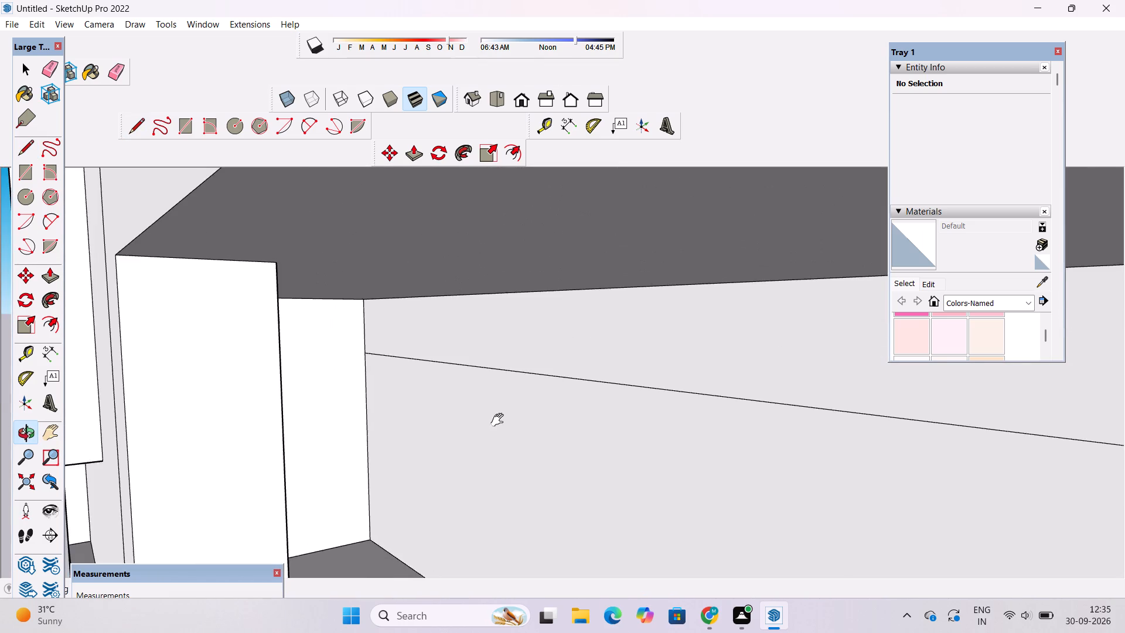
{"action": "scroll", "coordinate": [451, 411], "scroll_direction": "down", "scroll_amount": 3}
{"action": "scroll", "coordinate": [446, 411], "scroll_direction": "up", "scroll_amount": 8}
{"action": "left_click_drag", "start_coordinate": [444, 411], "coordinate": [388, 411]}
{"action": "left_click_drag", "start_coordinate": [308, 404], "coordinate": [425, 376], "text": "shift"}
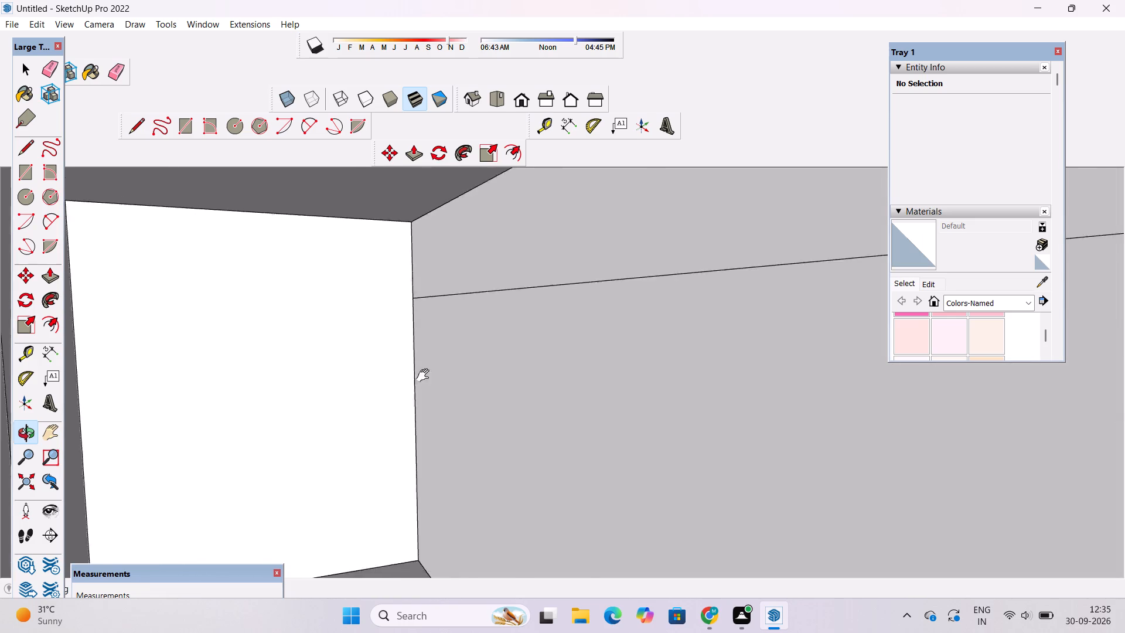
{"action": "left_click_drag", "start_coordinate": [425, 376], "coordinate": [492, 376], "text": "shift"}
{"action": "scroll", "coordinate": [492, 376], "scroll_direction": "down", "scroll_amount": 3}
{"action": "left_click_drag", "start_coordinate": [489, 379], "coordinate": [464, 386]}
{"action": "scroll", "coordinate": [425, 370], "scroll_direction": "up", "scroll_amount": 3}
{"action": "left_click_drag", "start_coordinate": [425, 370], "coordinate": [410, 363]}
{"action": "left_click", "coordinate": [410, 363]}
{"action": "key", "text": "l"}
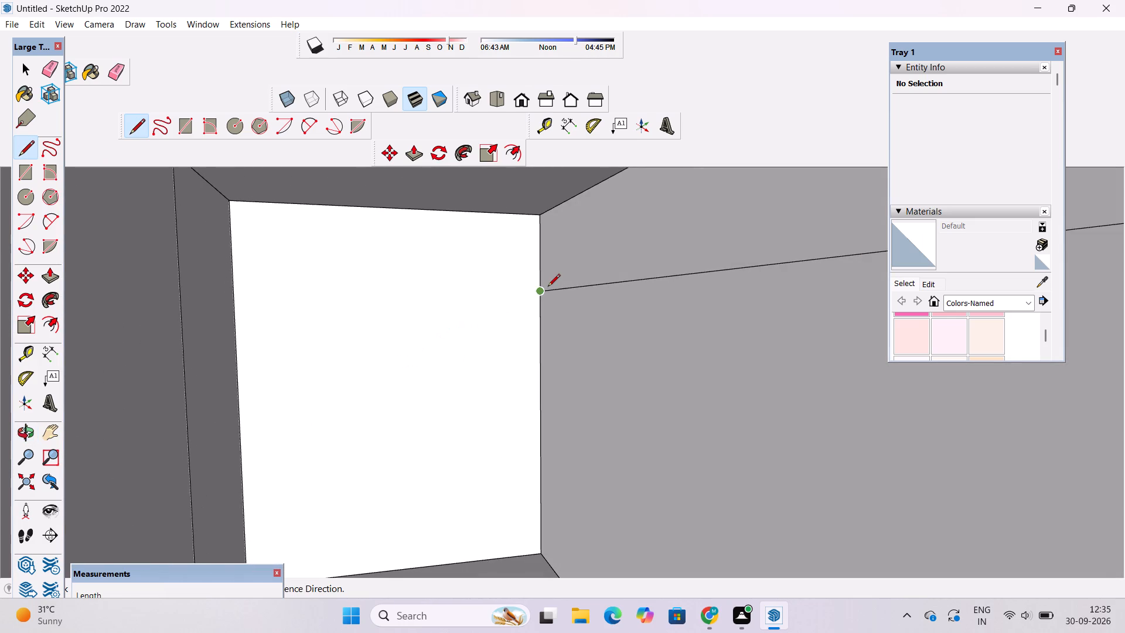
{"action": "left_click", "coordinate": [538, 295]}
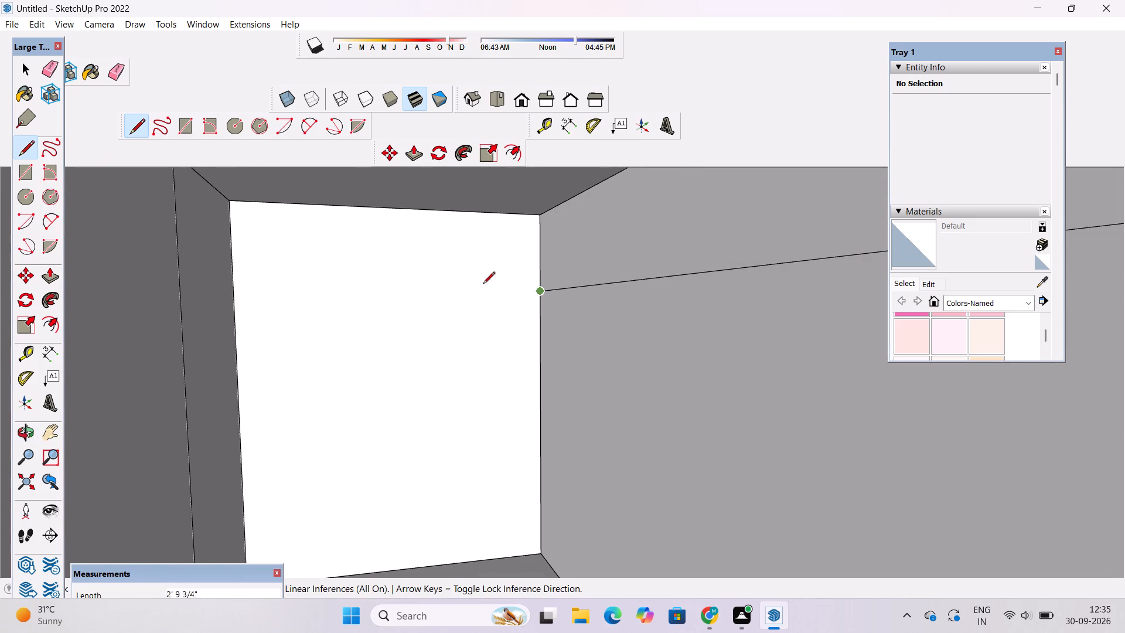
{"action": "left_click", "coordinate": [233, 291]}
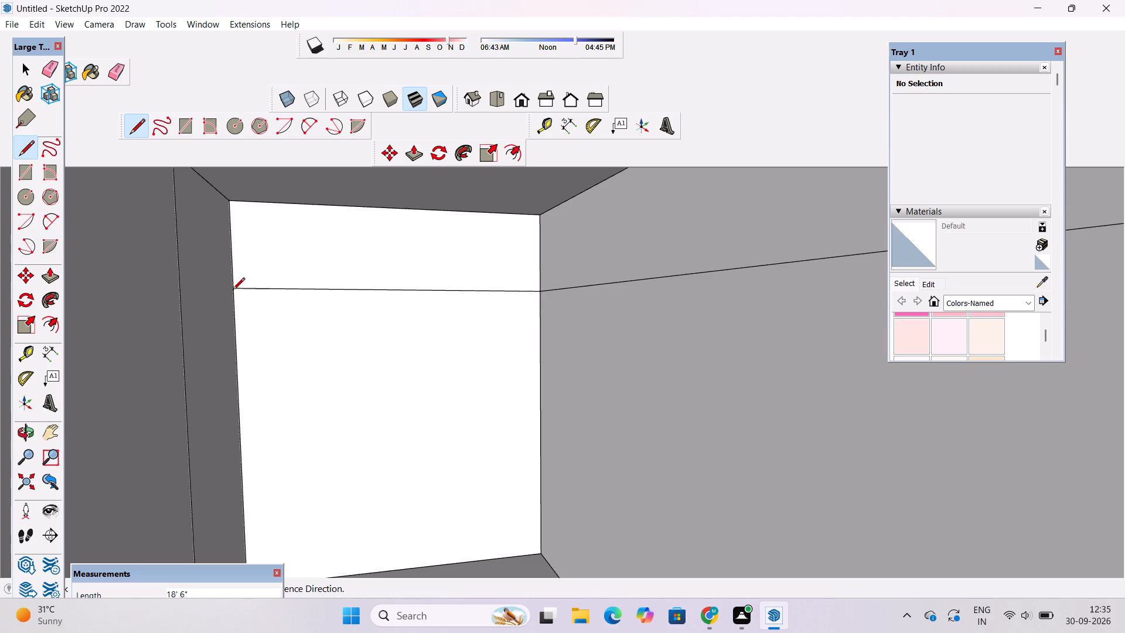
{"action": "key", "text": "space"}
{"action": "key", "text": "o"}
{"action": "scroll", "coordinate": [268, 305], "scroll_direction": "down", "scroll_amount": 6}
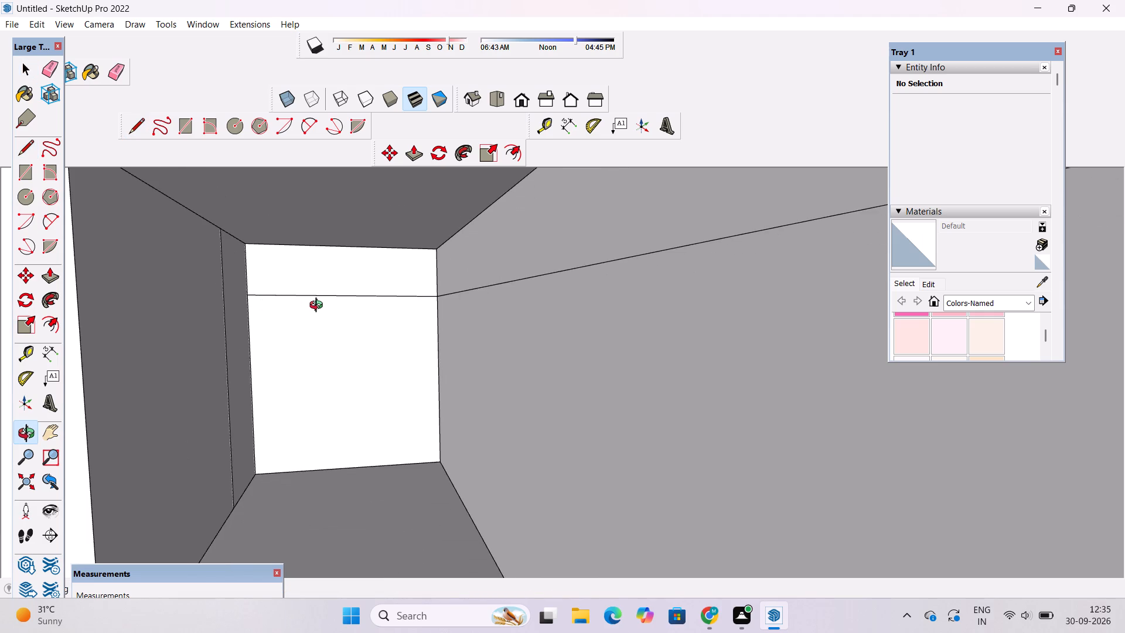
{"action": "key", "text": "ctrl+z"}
Place a vertical guide on the back wall 5' from its corner with the inner side wall opposite the end wall.
{"action": "left_click_drag", "start_coordinate": [340, 304], "coordinate": [366, 314]}
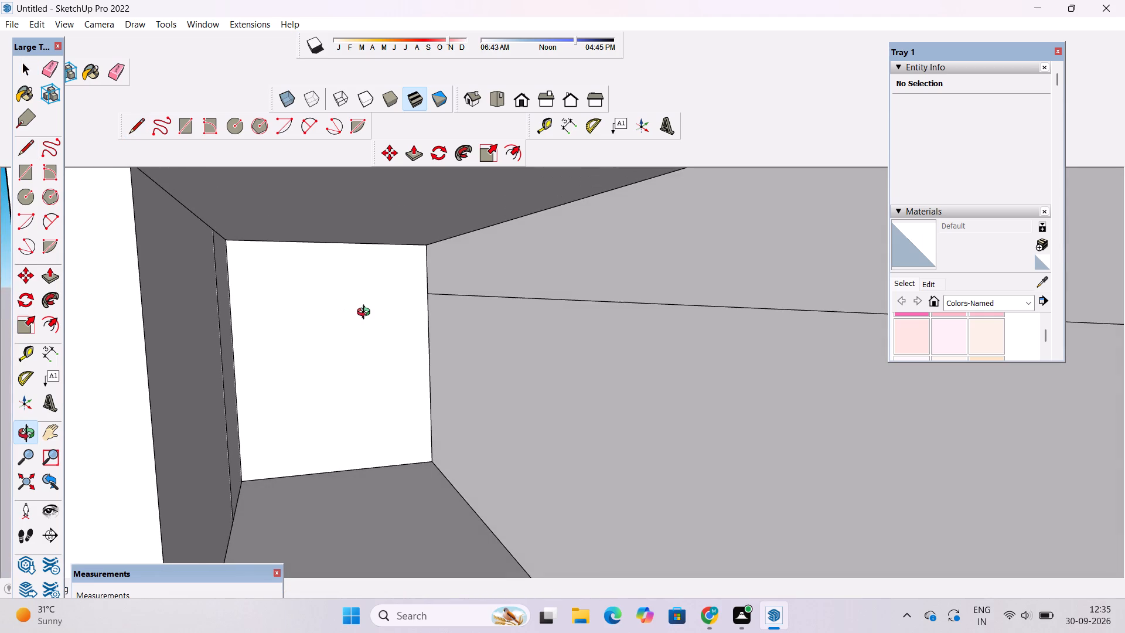
{"action": "key", "text": "t"}
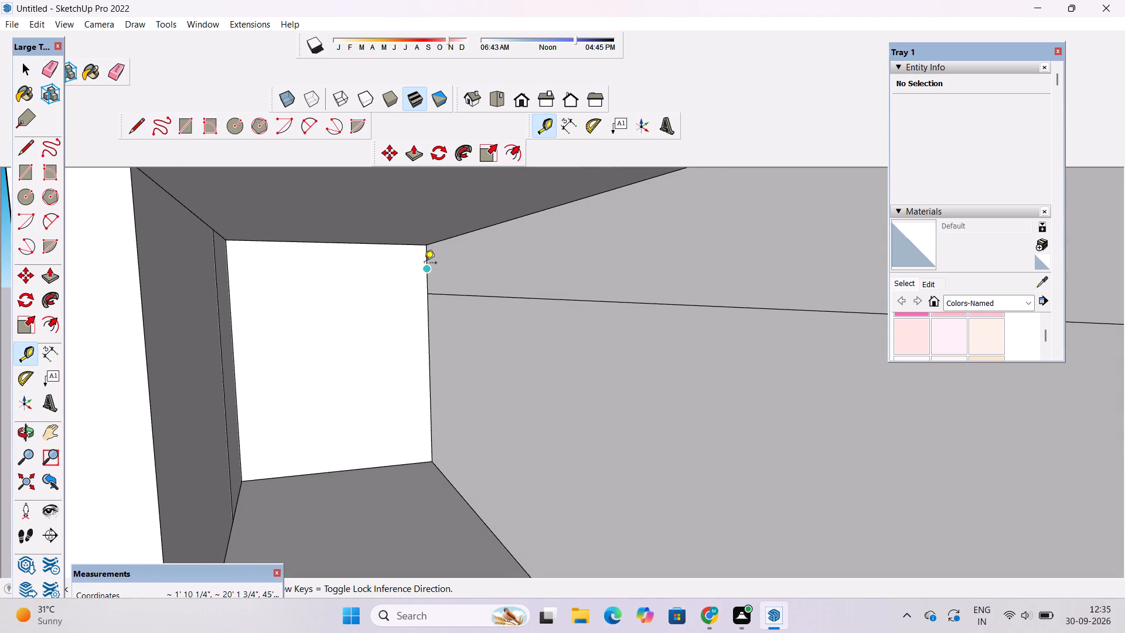
{"action": "left_click", "coordinate": [429, 273]}
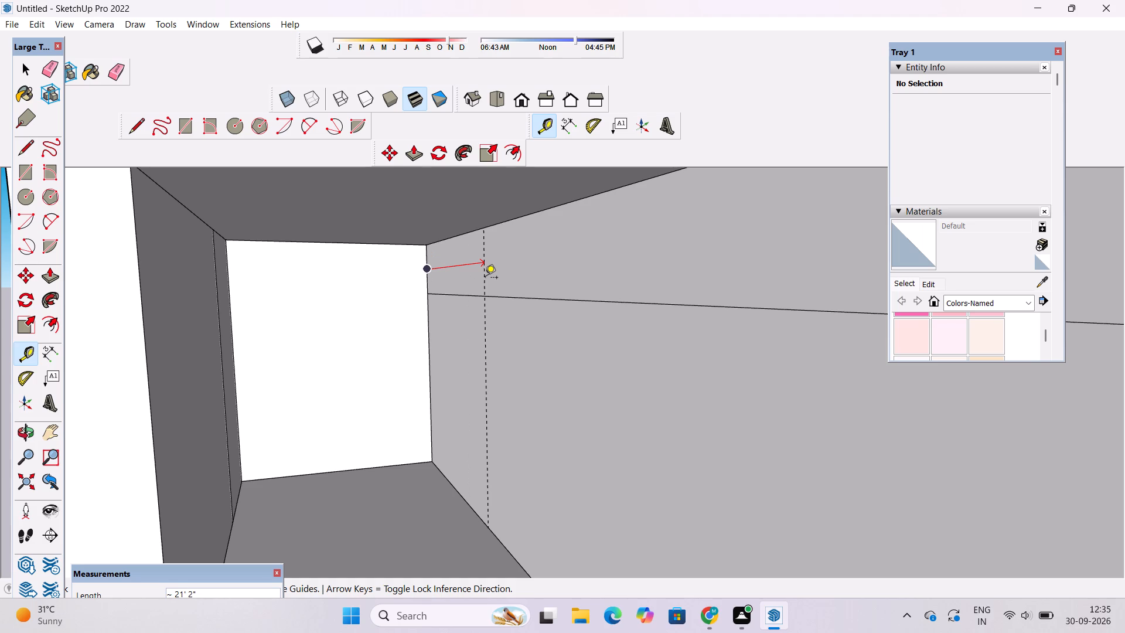
{"action": "type", "text": "5'"}
{"action": "key", "text": "Return"}
Draw a vertical line along the new guide from the back wall's top edge down to the floor edge.
{"action": "key", "text": "l"}
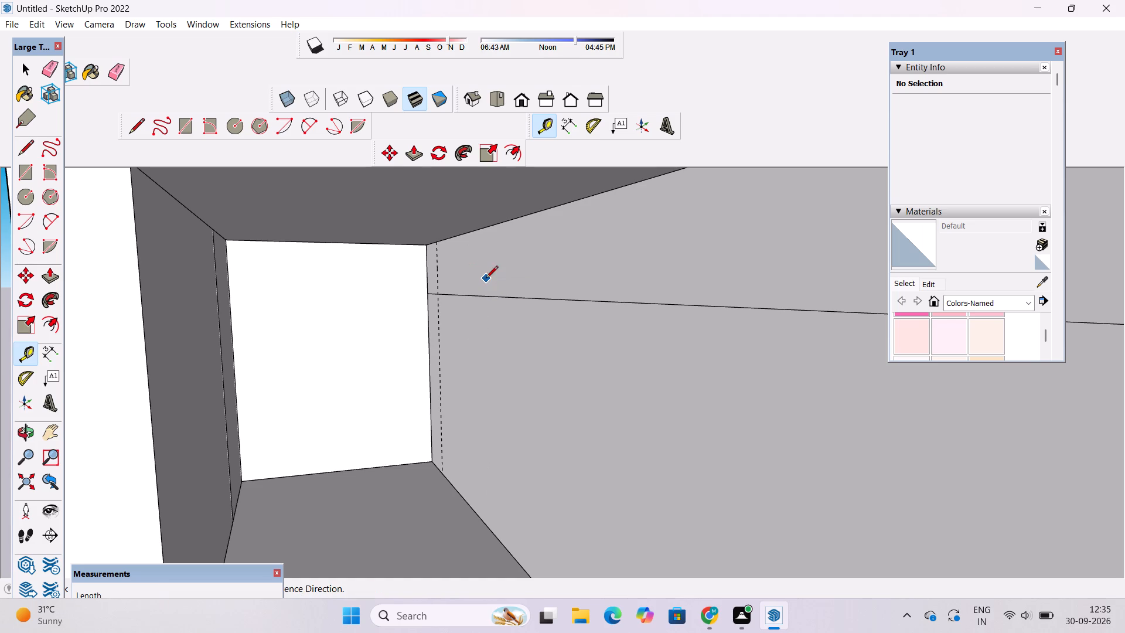
{"action": "scroll", "coordinate": [418, 243], "scroll_direction": "up", "scroll_amount": 4}
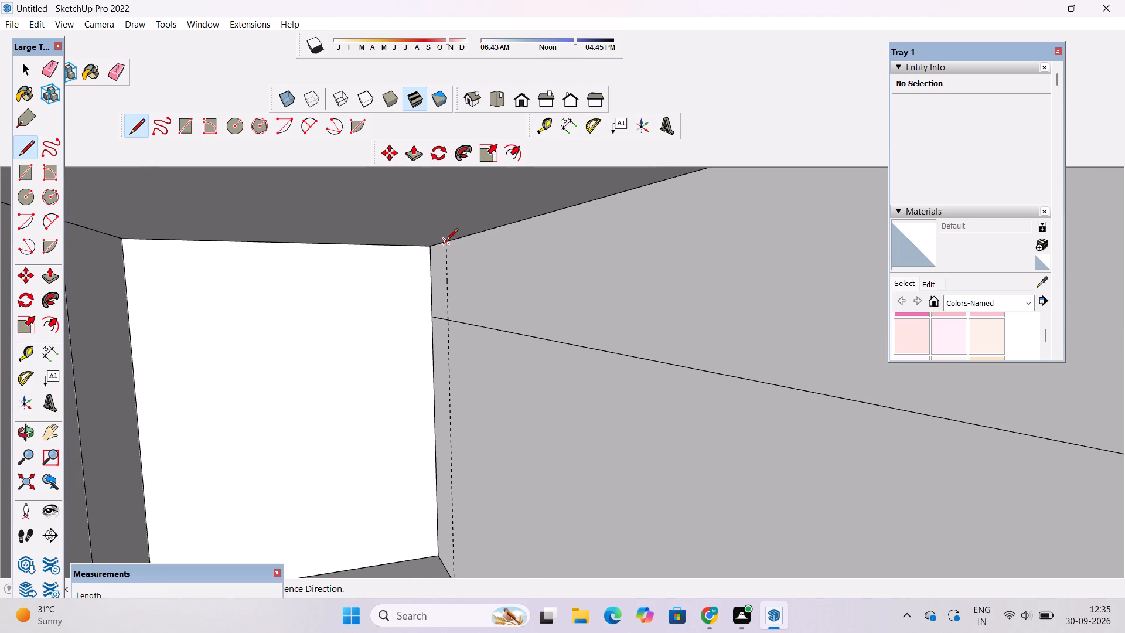
{"action": "left_click", "coordinate": [446, 241]}
{"action": "scroll", "coordinate": [456, 243], "scroll_direction": "down", "scroll_amount": 3}
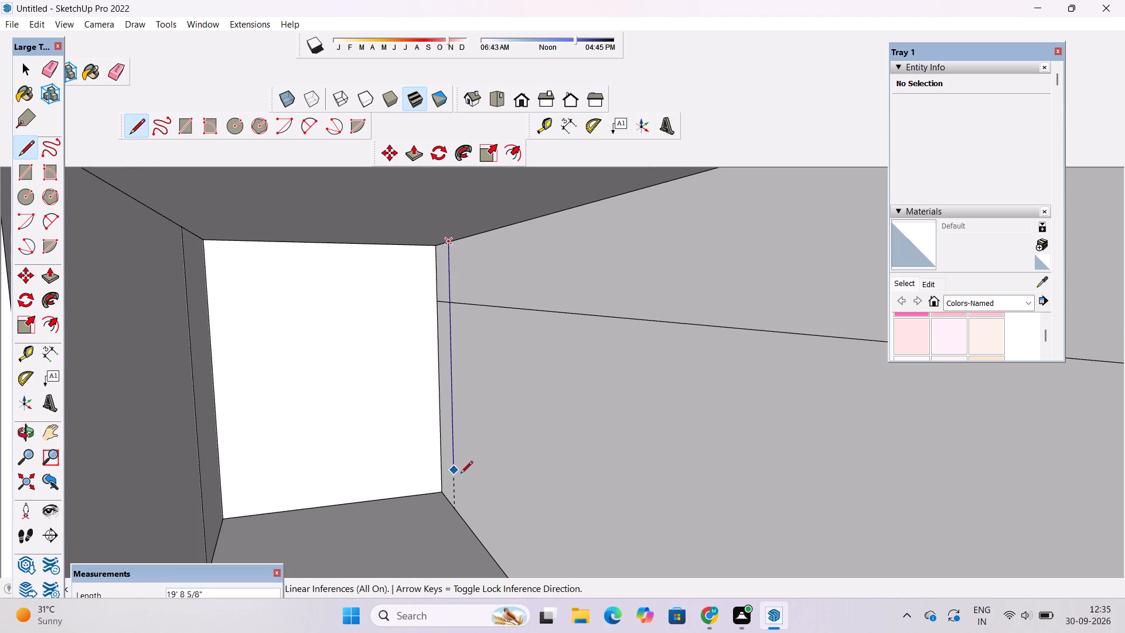
{"action": "left_click", "coordinate": [454, 510]}
{"action": "key", "text": "space"}
Erase the vertical and horizontal guides that cross at the upper corner of the back wall outline beside the end wall.
{"action": "key", "text": "o"}
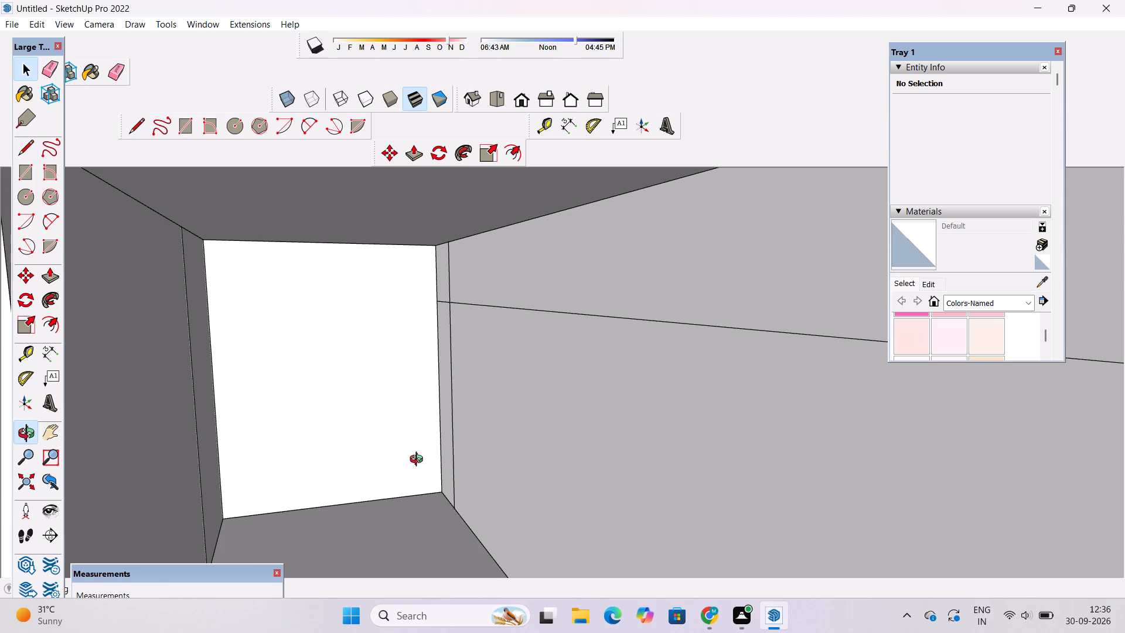
{"action": "scroll", "coordinate": [419, 461], "scroll_direction": "down", "scroll_amount": 11}
{"action": "left_click", "coordinate": [521, 102]}
{"action": "scroll", "coordinate": [527, 319], "scroll_direction": "down", "scroll_amount": 2}
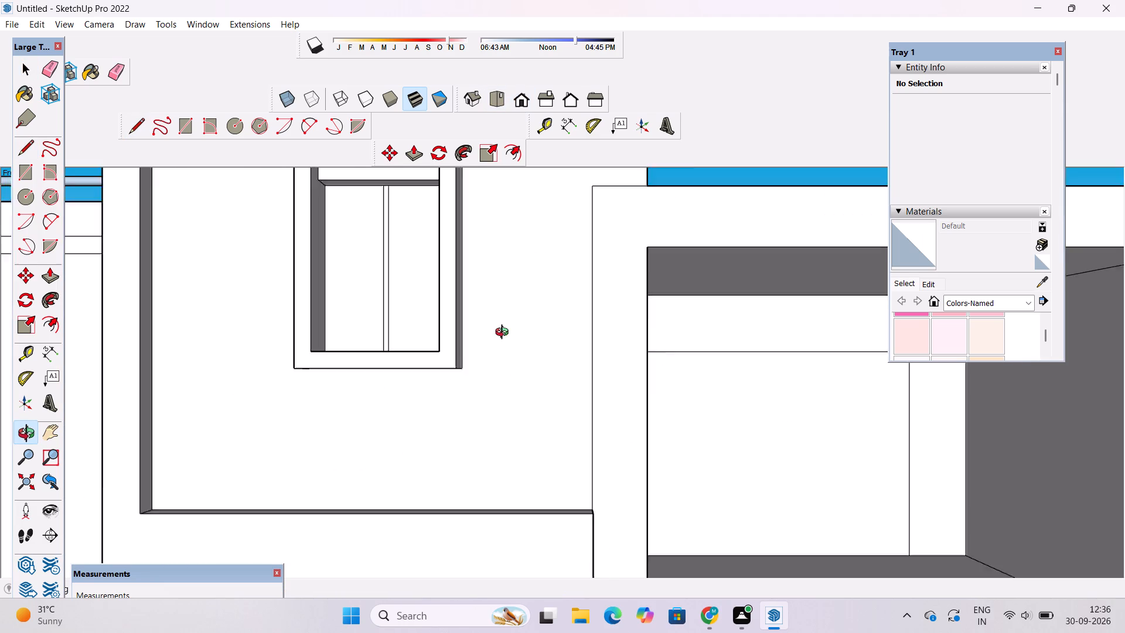
{"action": "scroll", "coordinate": [504, 333], "scroll_direction": "down", "scroll_amount": 8}
{"action": "left_click_drag", "start_coordinate": [505, 376], "coordinate": [585, 376]}
{"action": "left_click_drag", "start_coordinate": [595, 376], "coordinate": [564, 384]}
{"action": "left_click_drag", "start_coordinate": [567, 381], "coordinate": [420, 439], "text": "shift"}
{"action": "scroll", "coordinate": [420, 440], "scroll_direction": "down", "scroll_amount": 3}
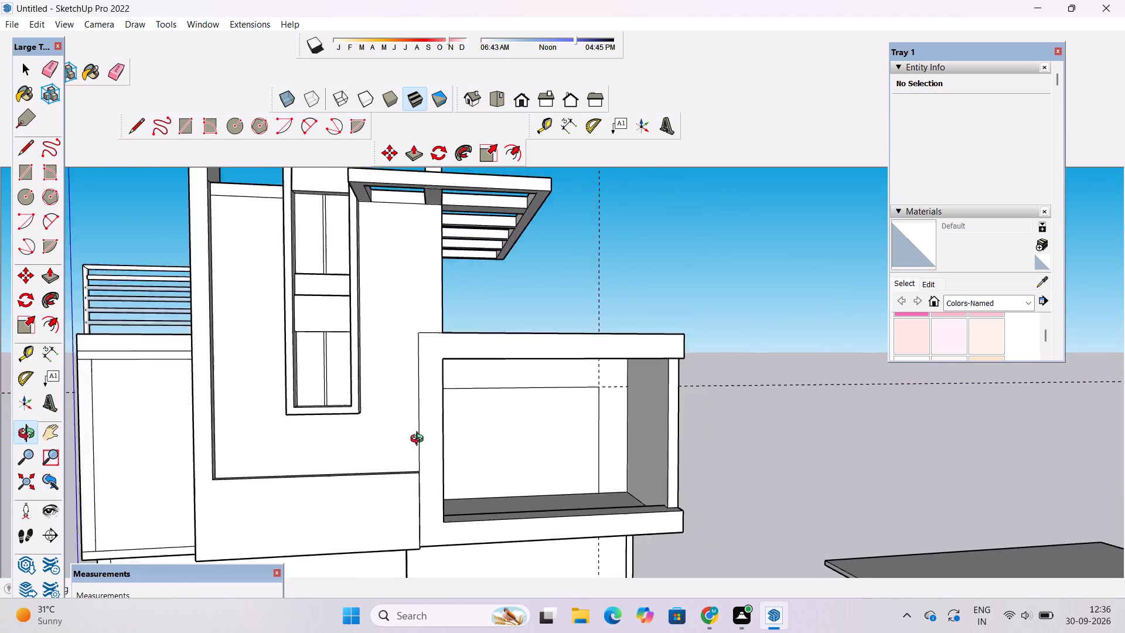
{"action": "scroll", "coordinate": [420, 440], "scroll_direction": "down", "scroll_amount": 2}
{"action": "left_click_drag", "start_coordinate": [476, 414], "coordinate": [462, 424]}
{"action": "left_click_drag", "start_coordinate": [461, 424], "coordinate": [442, 432]}
{"action": "key", "text": "e"}
{"action": "left_click_drag", "start_coordinate": [558, 206], "coordinate": [541, 269]}
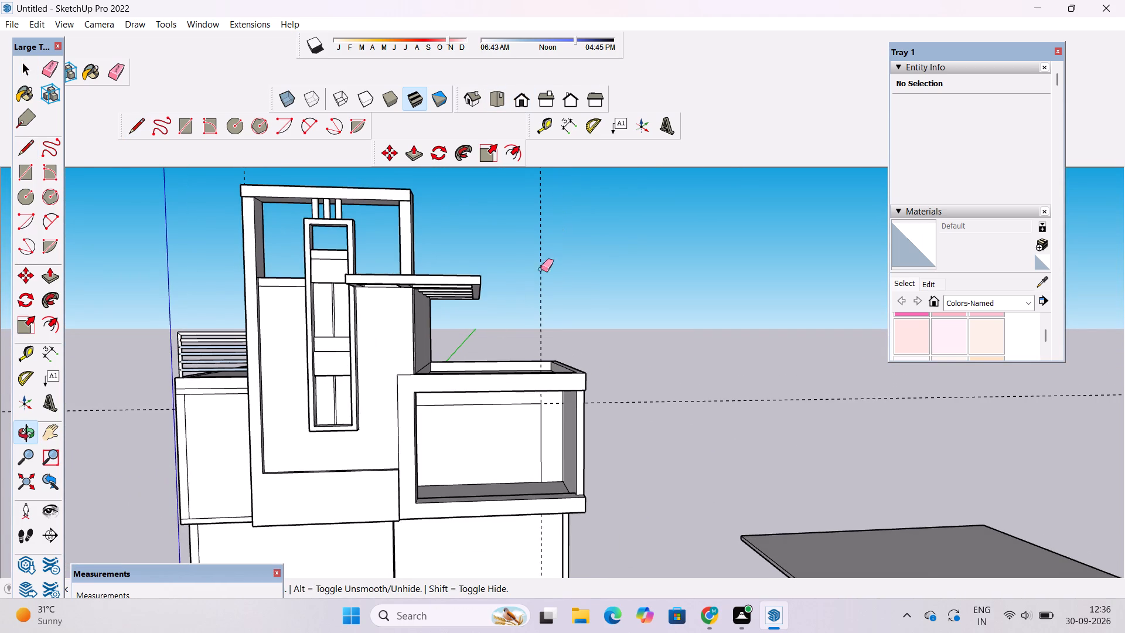
{"action": "left_click_drag", "start_coordinate": [541, 269], "coordinate": [539, 287]}
{"action": "left_click_drag", "start_coordinate": [637, 356], "coordinate": [639, 417]}
{"action": "scroll", "coordinate": [588, 411], "scroll_direction": "down", "scroll_amount": 3}
Examine the box opening and the outline on its back wall from the front, above and below.
{"action": "key", "text": "o"}
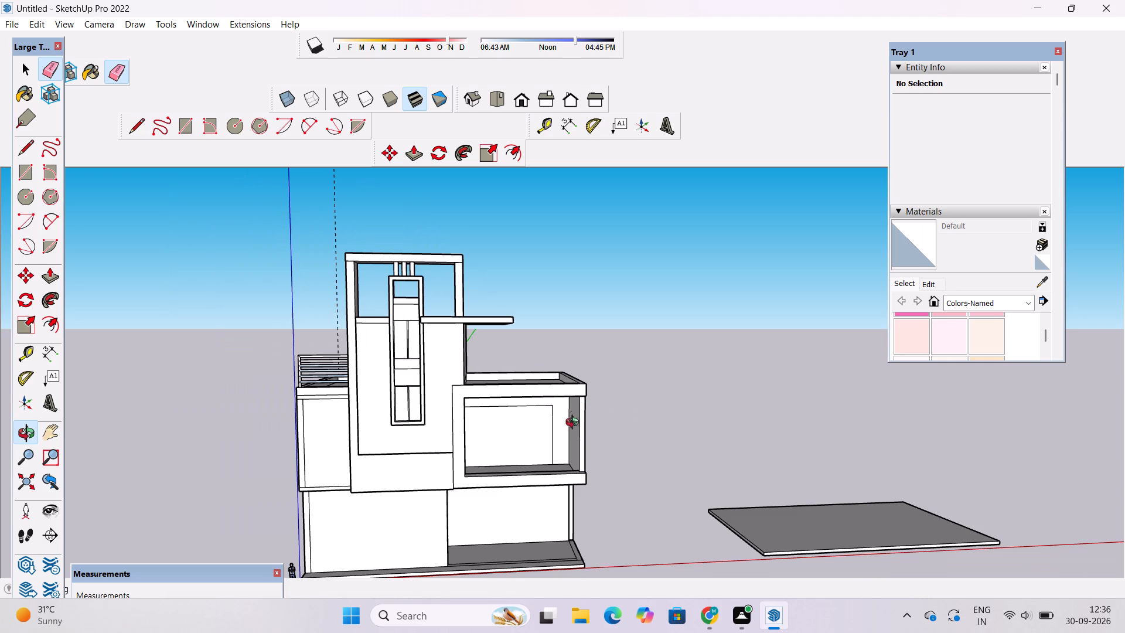
{"action": "left_click_drag", "start_coordinate": [560, 435], "coordinate": [548, 298], "text": "shift"}
{"action": "scroll", "coordinate": [536, 279], "scroll_direction": "up", "scroll_amount": 4}
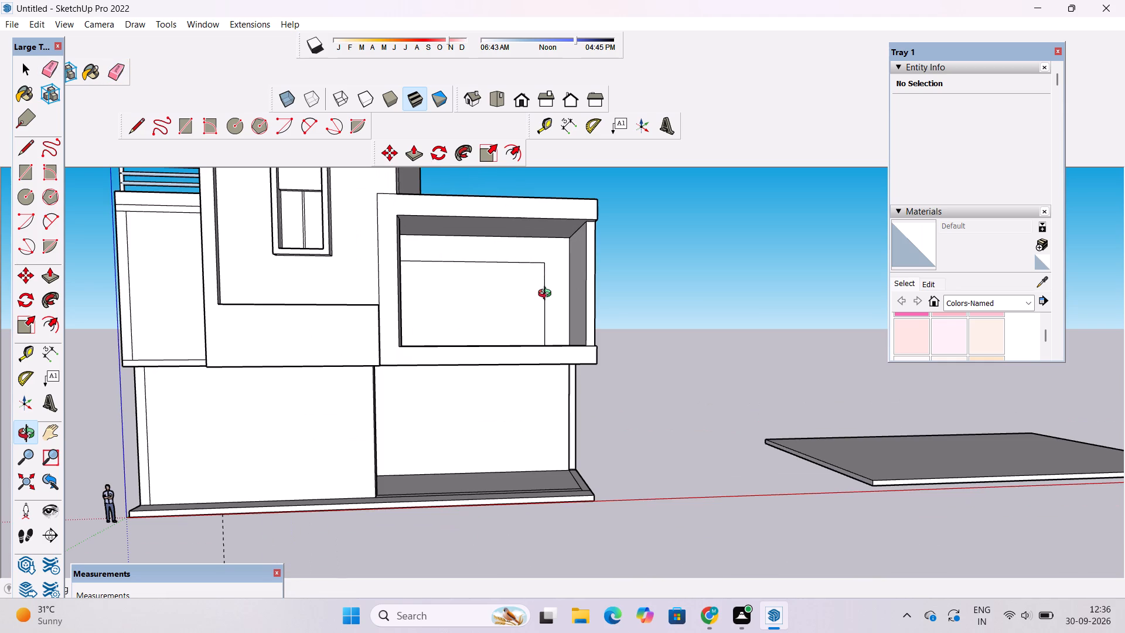
{"action": "left_click_drag", "start_coordinate": [548, 295], "coordinate": [554, 286], "text": "shift"}
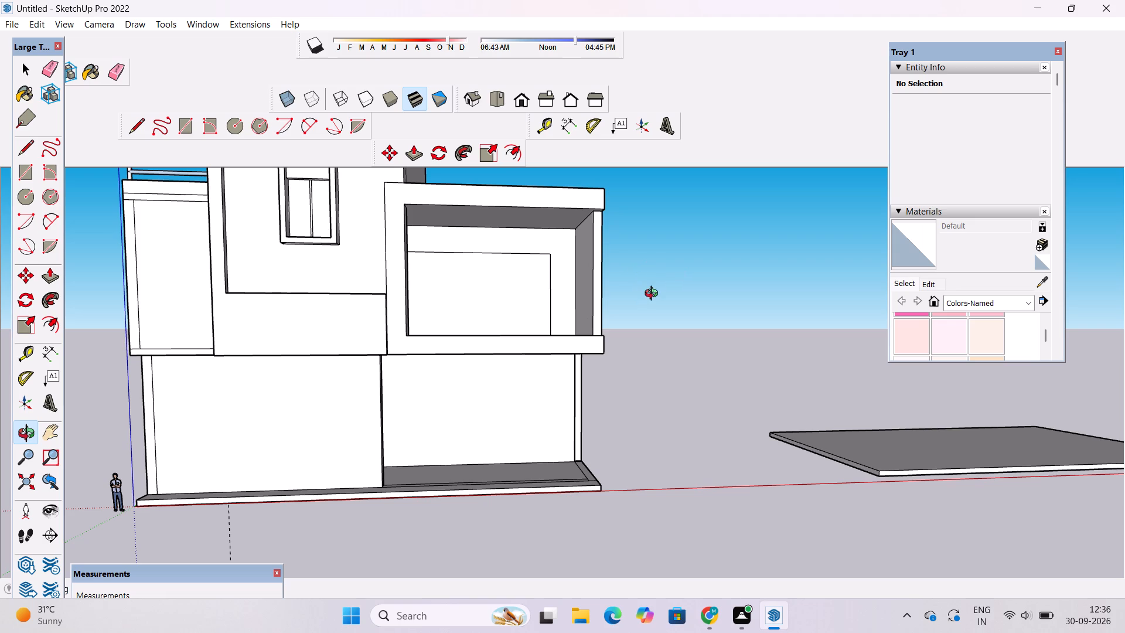
{"action": "scroll", "coordinate": [654, 295], "scroll_direction": "down", "scroll_amount": 5}
{"action": "left_click_drag", "start_coordinate": [656, 316], "coordinate": [631, 373]}
{"action": "scroll", "coordinate": [573, 250], "scroll_direction": "up", "scroll_amount": 5}
{"action": "left_click_drag", "start_coordinate": [599, 291], "coordinate": [600, 344], "text": "shift"}
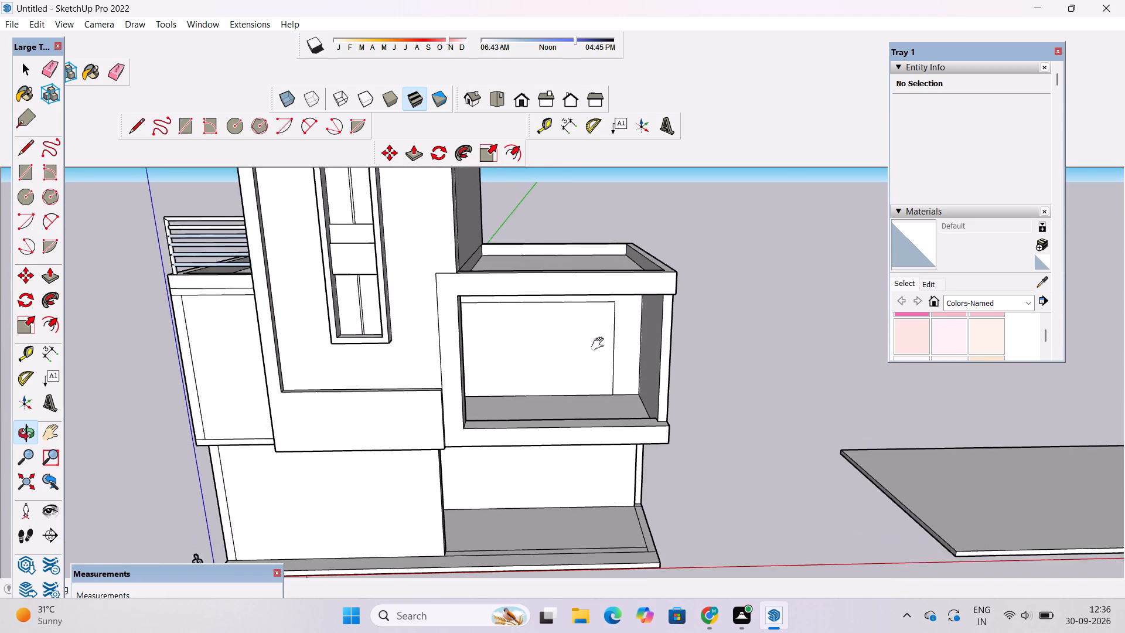
{"action": "left_click_drag", "start_coordinate": [600, 344], "coordinate": [599, 342], "text": "shift"}
{"action": "scroll", "coordinate": [605, 355], "scroll_direction": "up", "scroll_amount": 4}
{"action": "left_click_drag", "start_coordinate": [608, 366], "coordinate": [640, 323]}
{"action": "scroll", "coordinate": [635, 320], "scroll_direction": "up", "scroll_amount": 4}
{"action": "left_click_drag", "start_coordinate": [622, 330], "coordinate": [622, 252]}
{"action": "scroll", "coordinate": [618, 252], "scroll_direction": "down", "scroll_amount": 4}
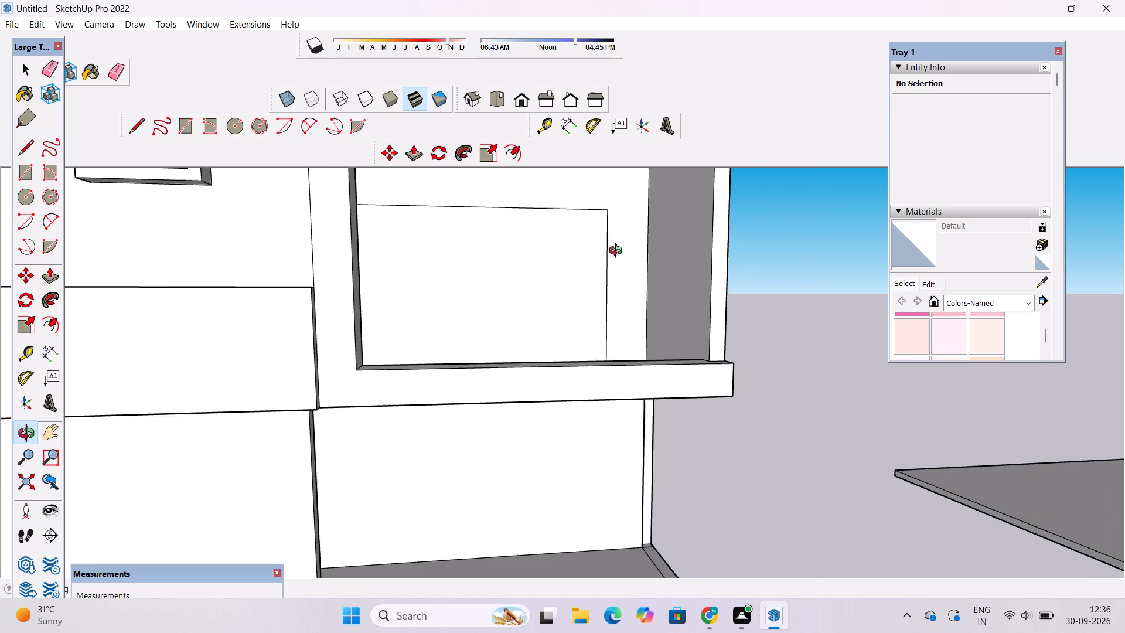
{"action": "left_click_drag", "start_coordinate": [616, 252], "coordinate": [524, 258]}
{"action": "left_click_drag", "start_coordinate": [524, 258], "coordinate": [569, 322], "text": "shift"}
{"action": "left_click_drag", "start_coordinate": [568, 354], "coordinate": [643, 358]}
{"action": "scroll", "coordinate": [658, 312], "scroll_direction": "up", "scroll_amount": 3}
{"action": "left_click_drag", "start_coordinate": [606, 312], "coordinate": [631, 313]}
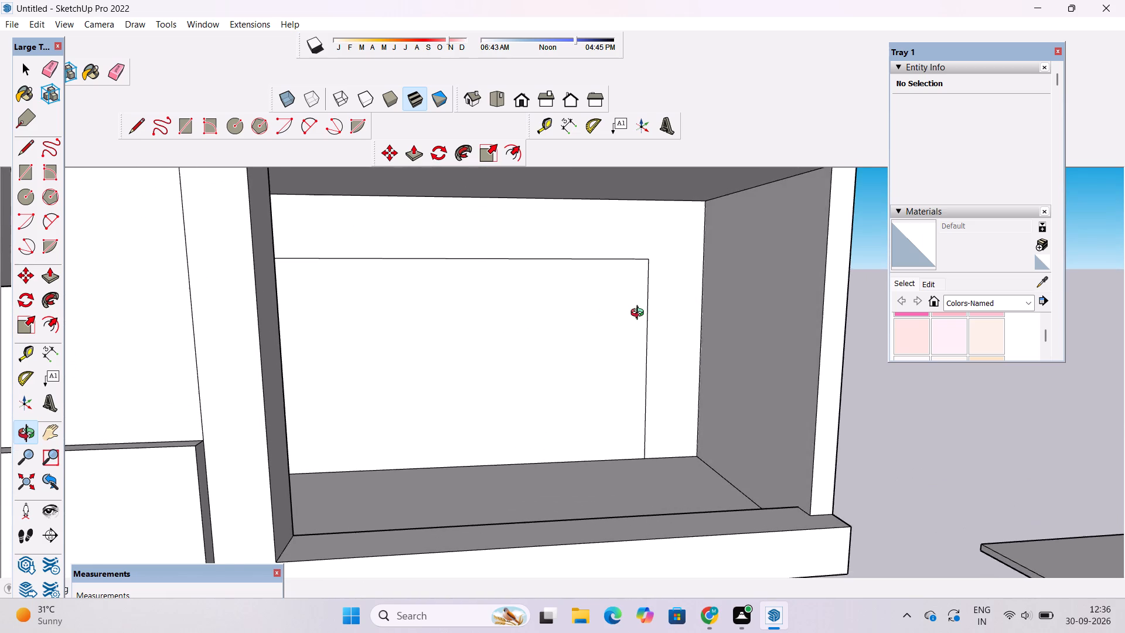
{"action": "left_click_drag", "start_coordinate": [640, 314], "coordinate": [614, 316]}
{"action": "left_click_drag", "start_coordinate": [611, 322], "coordinate": [647, 322], "text": "shift"}
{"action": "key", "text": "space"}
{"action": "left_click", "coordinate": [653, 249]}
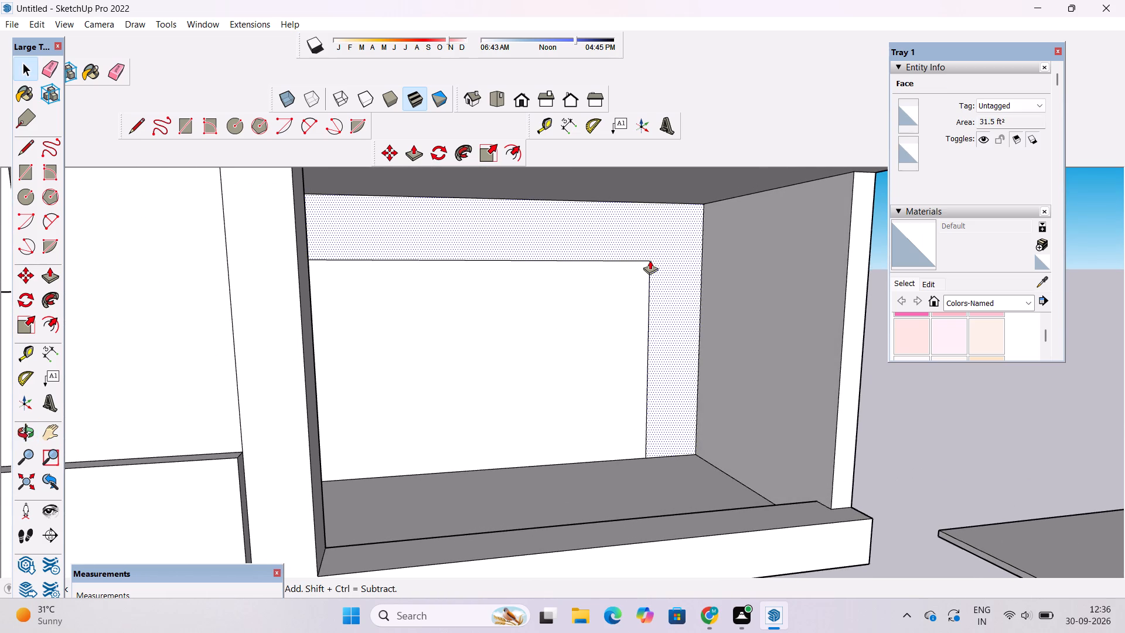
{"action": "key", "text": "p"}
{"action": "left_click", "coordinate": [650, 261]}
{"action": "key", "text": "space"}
Push/Pull the L-shaped border face around the back wall outline forward by 1'.
{"action": "left_click", "coordinate": [659, 251]}
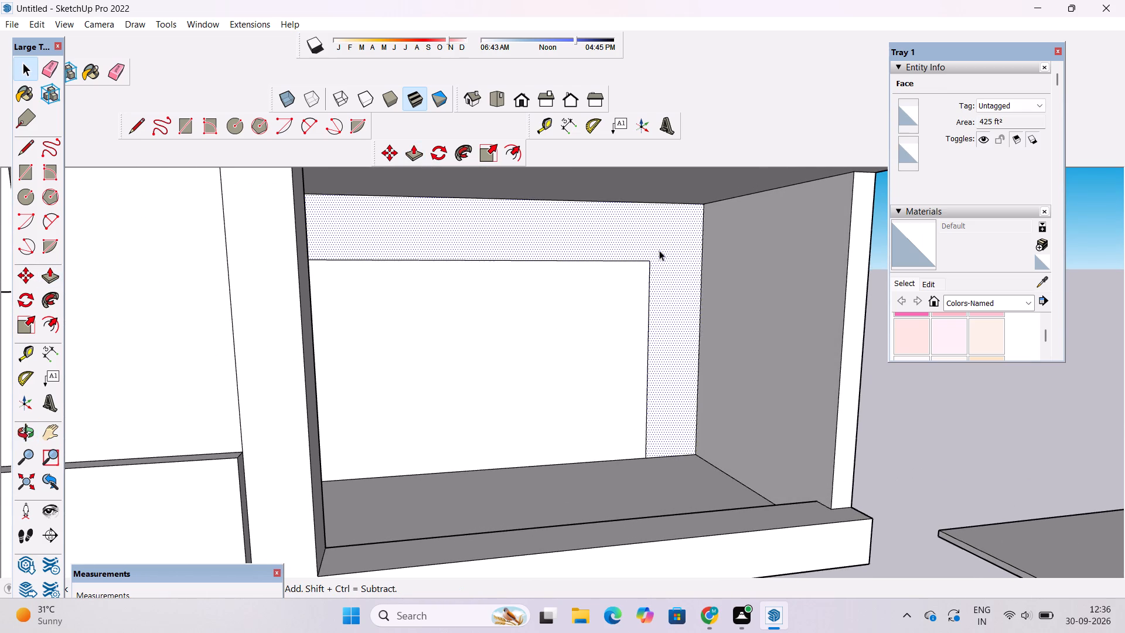
{"action": "key", "text": "p"}
{"action": "left_click", "coordinate": [659, 250]}
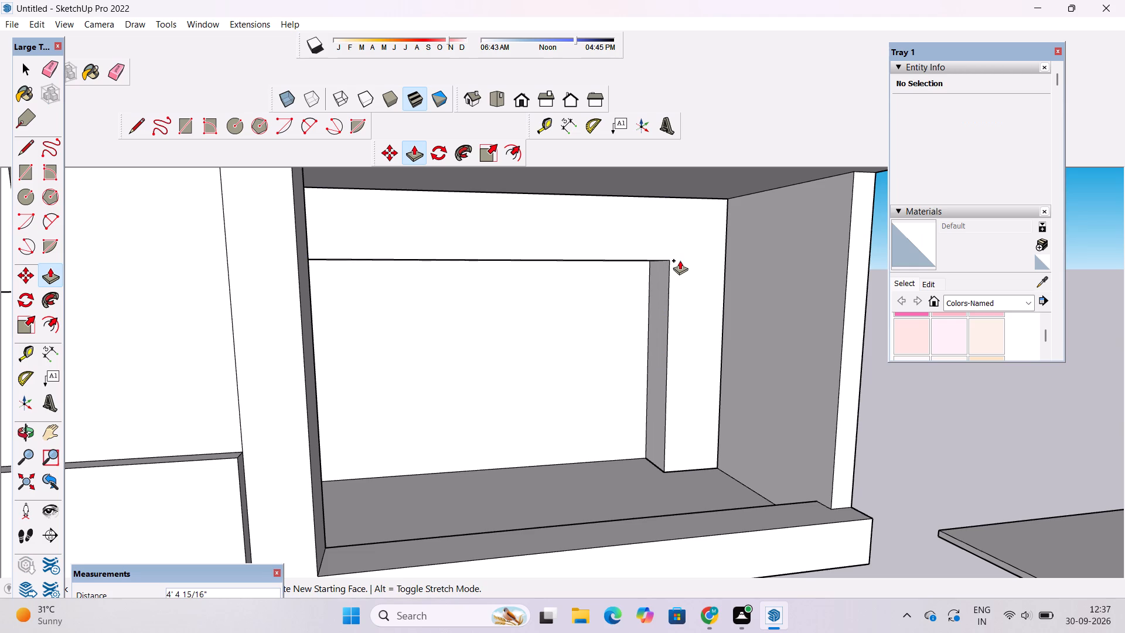
{"action": "type", "text": "1'"}
{"action": "key", "text": "Return"}
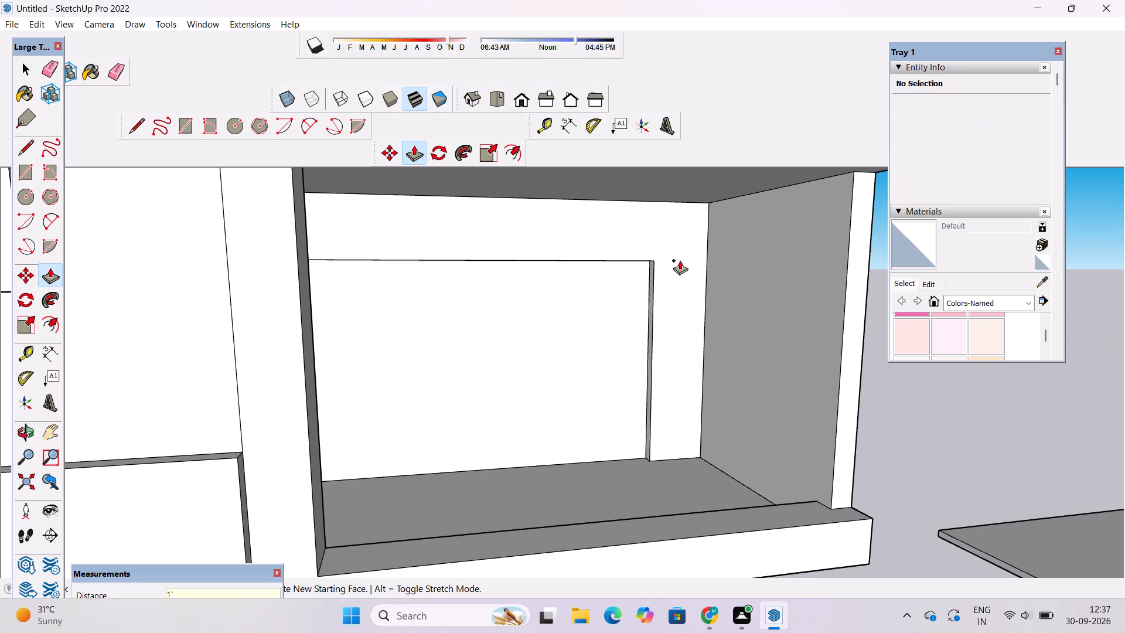
Examine the raised border and the box opening from the front, from below and from above.
{"action": "key", "text": "o"}
{"action": "scroll", "coordinate": [675, 264], "scroll_direction": "down", "scroll_amount": 8}
{"action": "left_click_drag", "start_coordinate": [729, 291], "coordinate": [577, 286]}
{"action": "scroll", "coordinate": [559, 288], "scroll_direction": "down", "scroll_amount": 5}
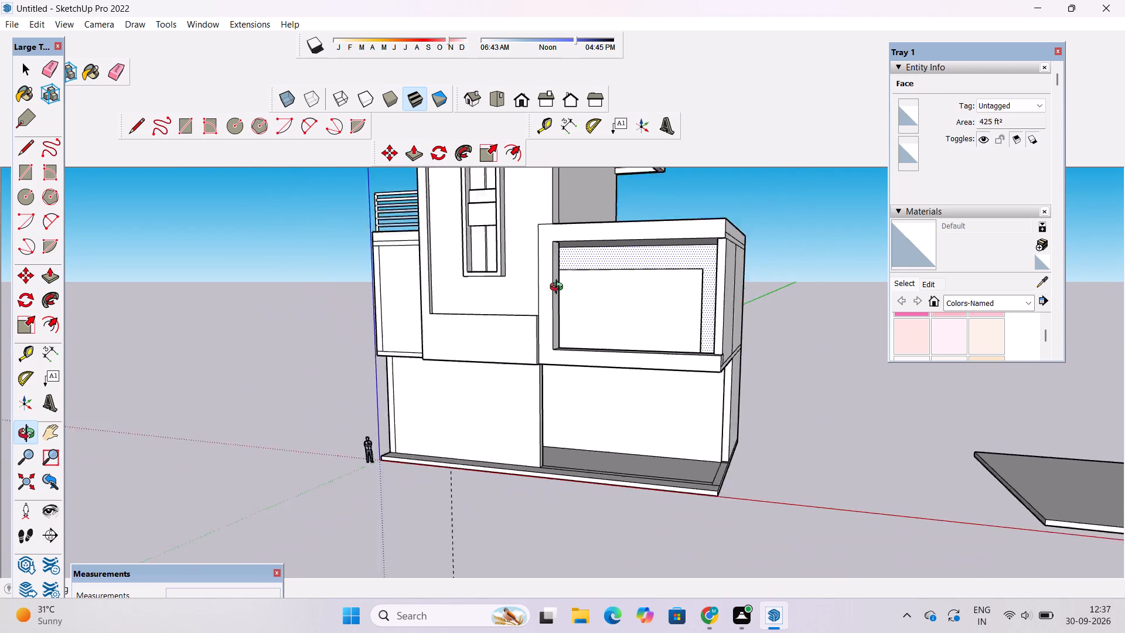
{"action": "scroll", "coordinate": [559, 288], "scroll_direction": "down", "scroll_amount": 1}
{"action": "scroll", "coordinate": [595, 295], "scroll_direction": "up", "scroll_amount": 11}
{"action": "scroll", "coordinate": [569, 297], "scroll_direction": "down", "scroll_amount": 4}
{"action": "left_click_drag", "start_coordinate": [560, 300], "coordinate": [574, 292], "text": "shift"}
{"action": "left_click_drag", "start_coordinate": [577, 305], "coordinate": [606, 311]}
{"action": "left_click_drag", "start_coordinate": [612, 330], "coordinate": [623, 394], "text": "shift"}
{"action": "scroll", "coordinate": [618, 309], "scroll_direction": "down", "scroll_amount": 4}
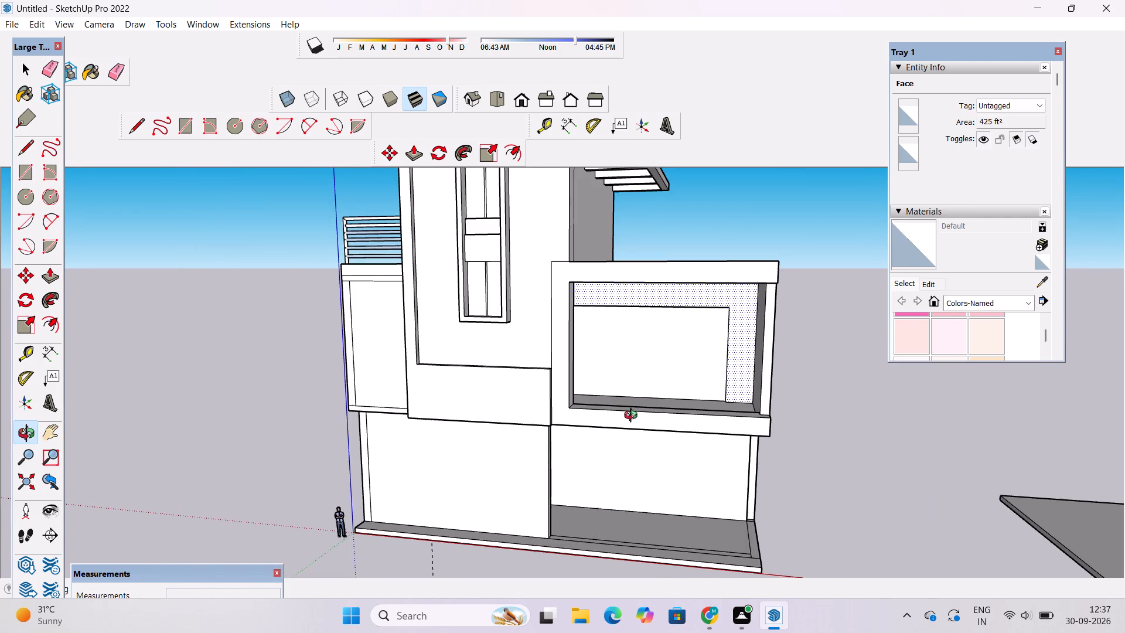
{"action": "left_click_drag", "start_coordinate": [633, 417], "coordinate": [676, 429]}
{"action": "scroll", "coordinate": [679, 426], "scroll_direction": "up", "scroll_amount": 6}
{"action": "left_click_drag", "start_coordinate": [643, 393], "coordinate": [597, 401], "text": "shift"}
{"action": "left_click_drag", "start_coordinate": [595, 401], "coordinate": [584, 363]}
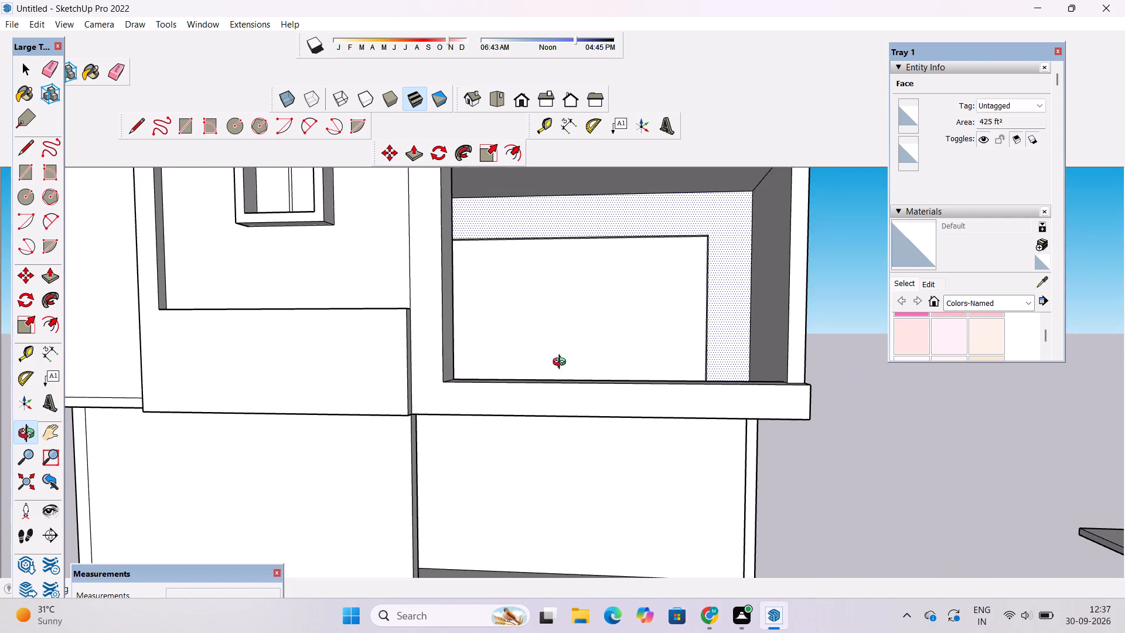
{"action": "left_click_drag", "start_coordinate": [526, 380], "coordinate": [592, 481]}
{"action": "scroll", "coordinate": [579, 409], "scroll_direction": "up", "scroll_amount": 5}
{"action": "left_click_drag", "start_coordinate": [575, 398], "coordinate": [424, 431], "text": "shift"}
{"action": "scroll", "coordinate": [424, 431], "scroll_direction": "down", "scroll_amount": 5}
{"action": "left_click_drag", "start_coordinate": [424, 436], "coordinate": [415, 389]}
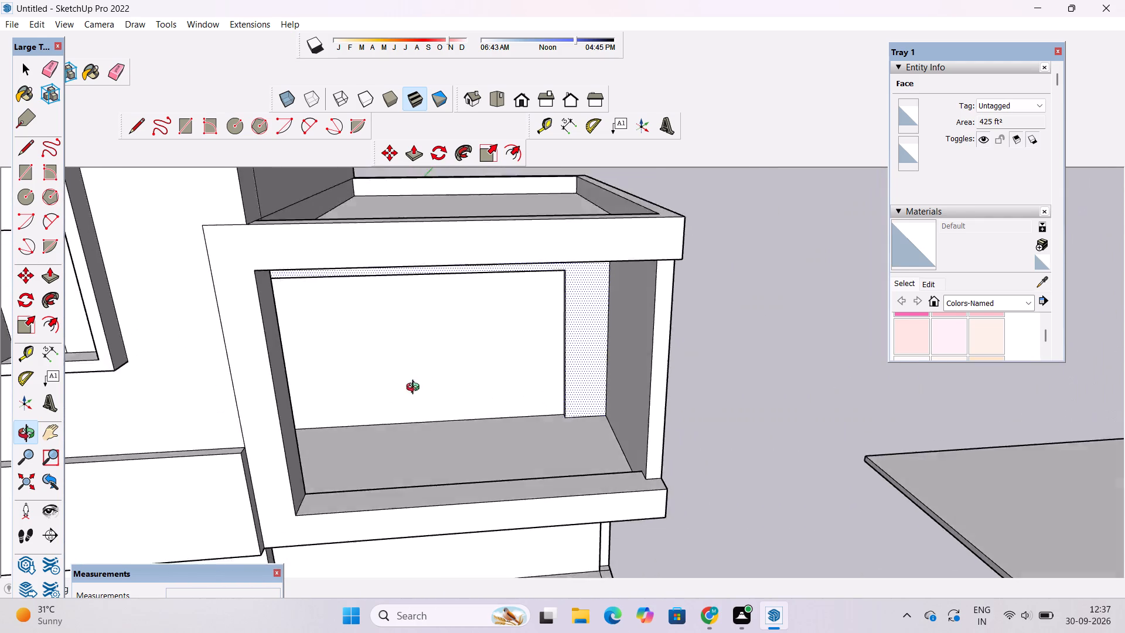
{"action": "left_click_drag", "start_coordinate": [415, 389], "coordinate": [412, 377]}
{"action": "left_click", "coordinate": [409, 381], "text": "shift"}
Draw a door rectangle about 7' 5" wide and 12' high on the box opening's back wall, standing on the floor edge.
{"action": "key", "text": "r"}
{"action": "scroll", "coordinate": [429, 424], "scroll_direction": "up", "scroll_amount": 1}
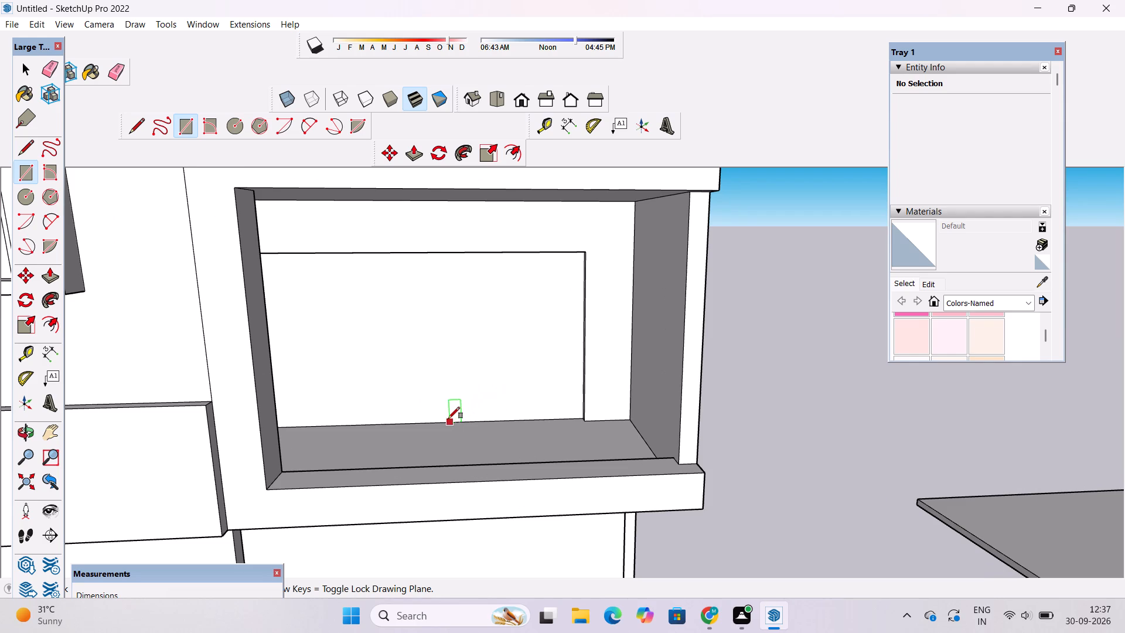
{"action": "left_click", "coordinate": [442, 422]}
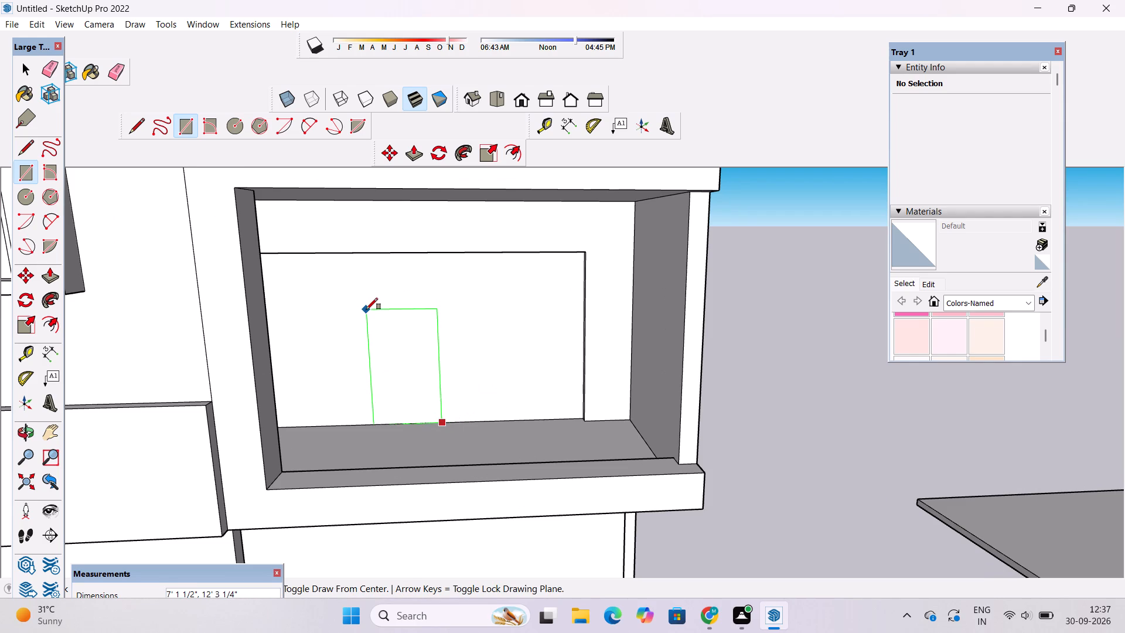
{"action": "left_click", "coordinate": [363, 311]}
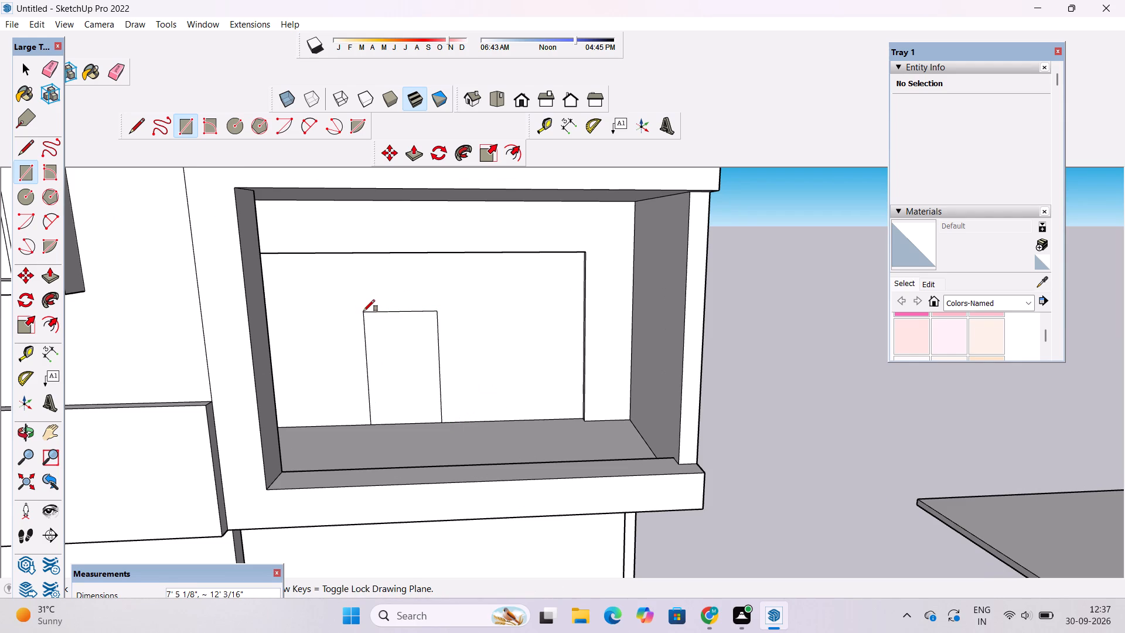
Offset the door rectangle's outline inward by about 5 3/8" to form the door frame.
{"action": "key", "text": "o"}
{"action": "key", "text": "f"}
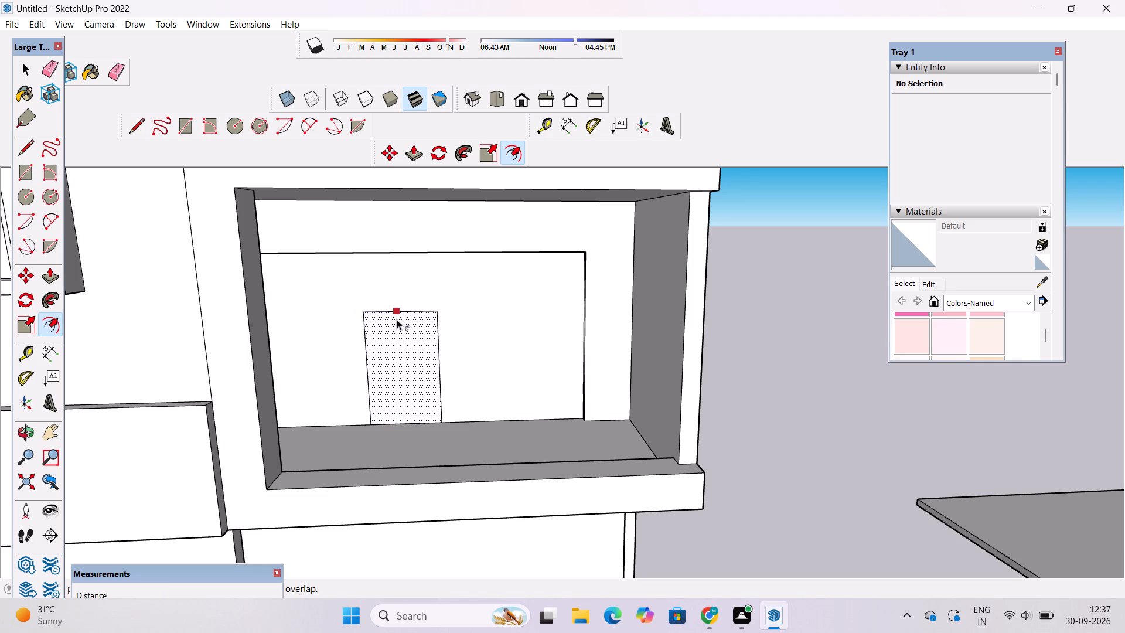
{"action": "left_click", "coordinate": [397, 319]}
{"action": "scroll", "coordinate": [401, 319], "scroll_direction": "up", "scroll_amount": 3}
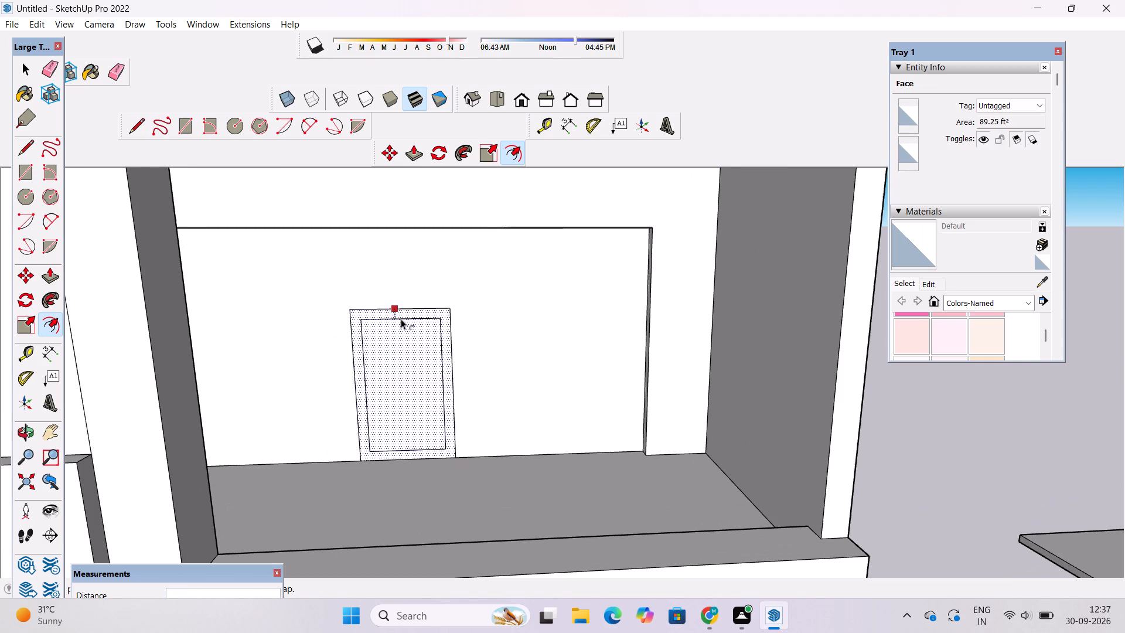
{"action": "left_click", "coordinate": [403, 315]}
{"action": "scroll", "coordinate": [439, 406], "scroll_direction": "down", "scroll_amount": 3}
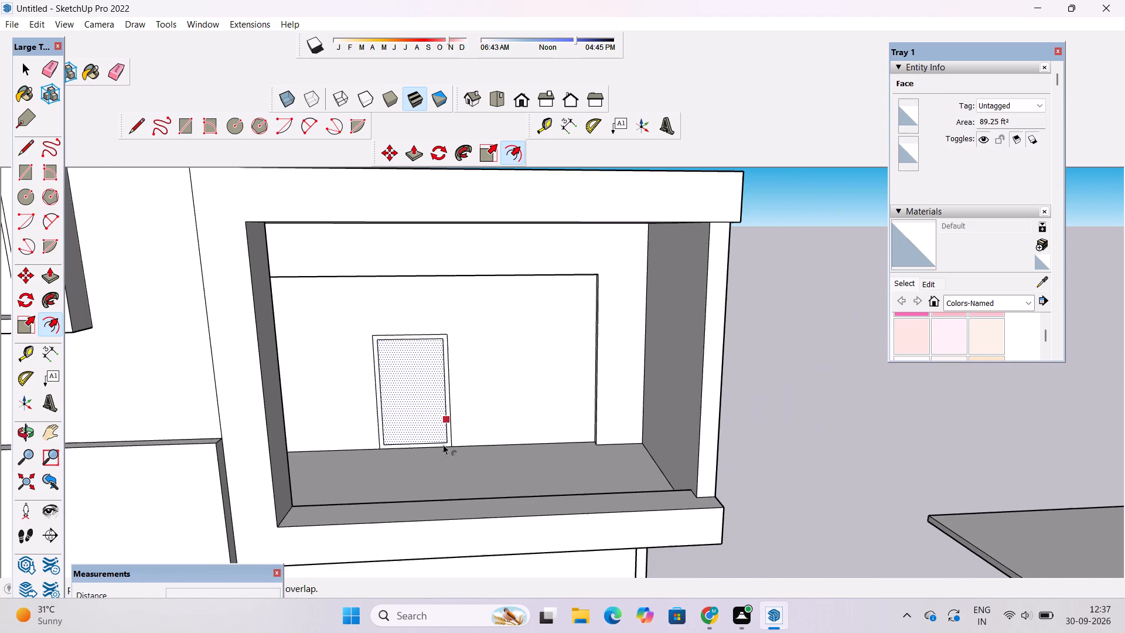
Draw short vertical lines from both bottom corners of the inner door outline down to the floor edge.
{"action": "left_click", "coordinate": [135, 130]}
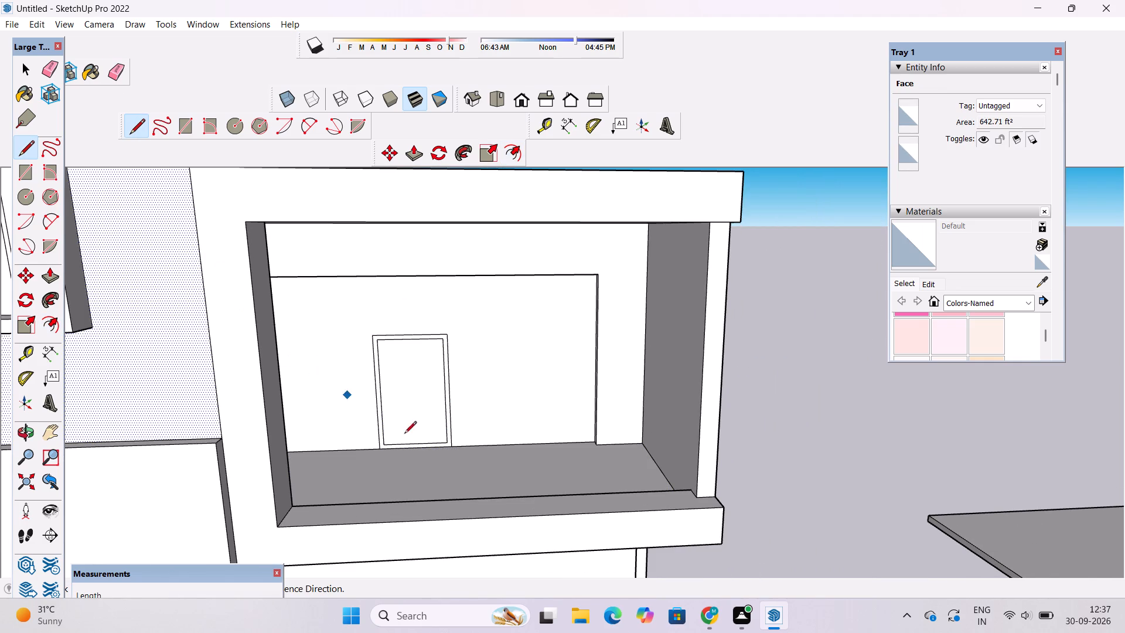
{"action": "scroll", "coordinate": [448, 468], "scroll_direction": "up", "scroll_amount": 12}
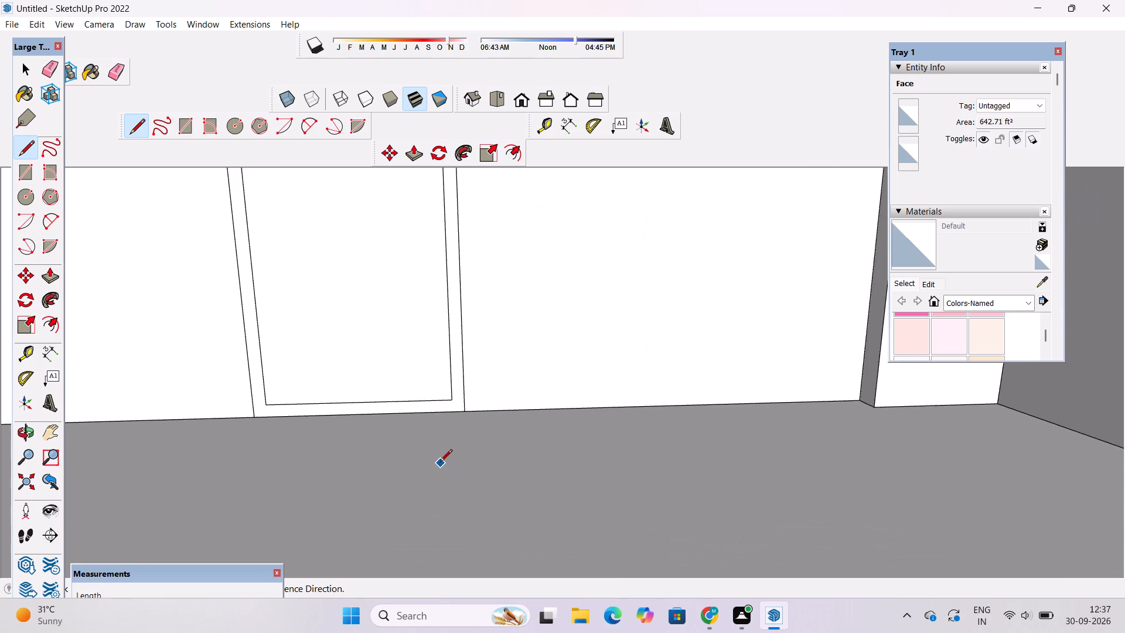
{"action": "scroll", "coordinate": [440, 457], "scroll_direction": "up", "scroll_amount": 4}
{"action": "left_click", "coordinate": [454, 380]}
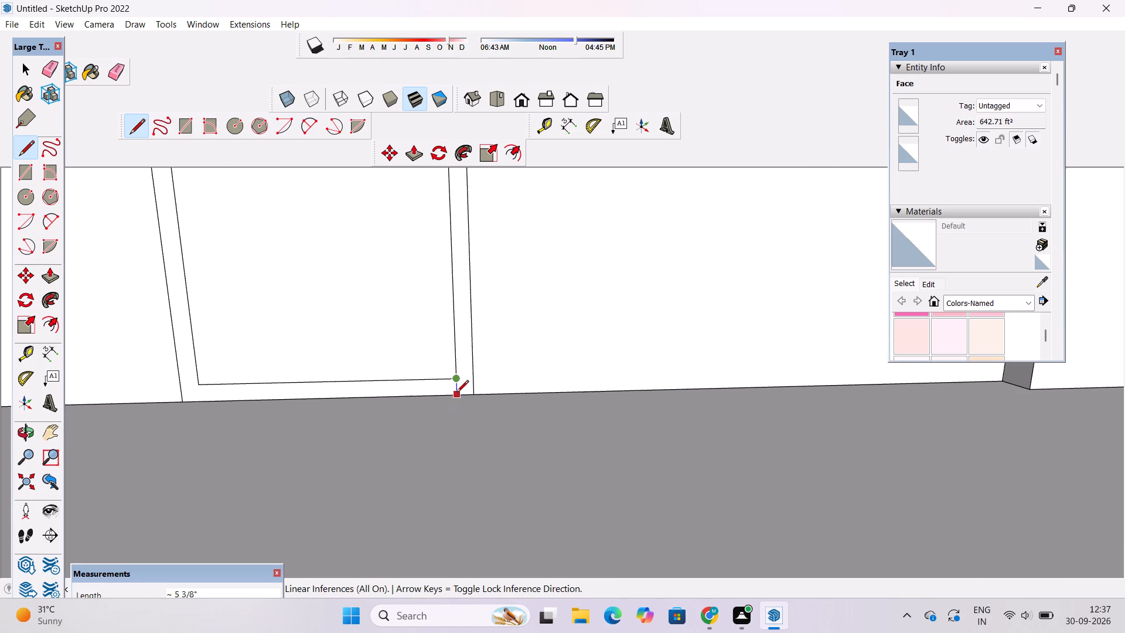
{"action": "scroll", "coordinate": [458, 396], "scroll_direction": "up", "scroll_amount": 9}
{"action": "left_click", "coordinate": [454, 394]}
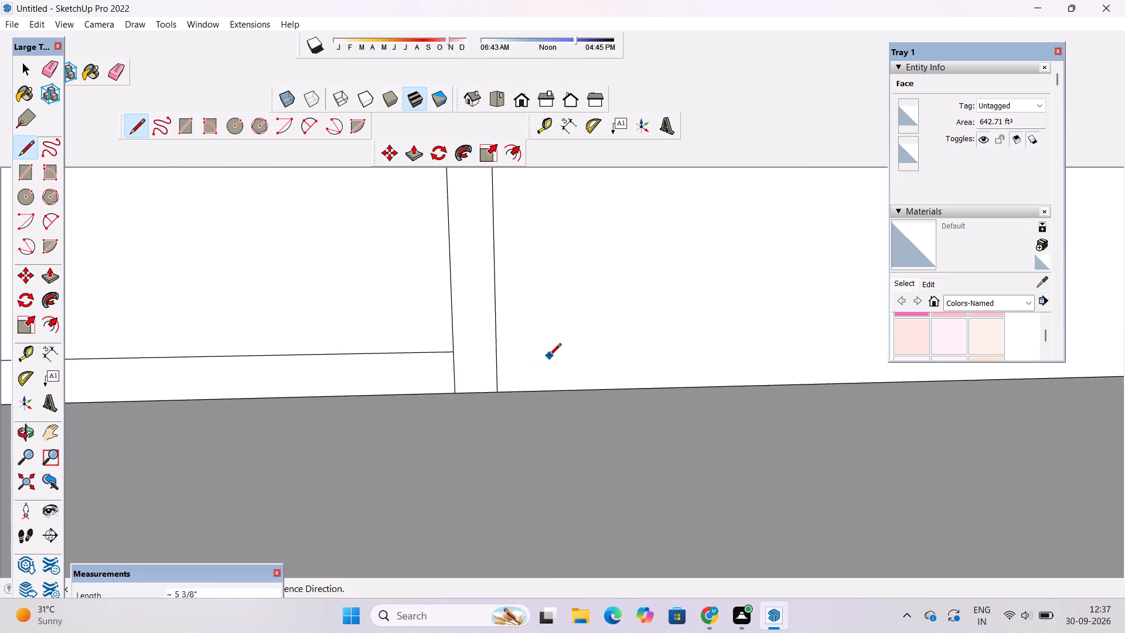
{"action": "scroll", "coordinate": [549, 356], "scroll_direction": "down", "scroll_amount": 12}
{"action": "scroll", "coordinate": [305, 348], "scroll_direction": "up", "scroll_amount": 9}
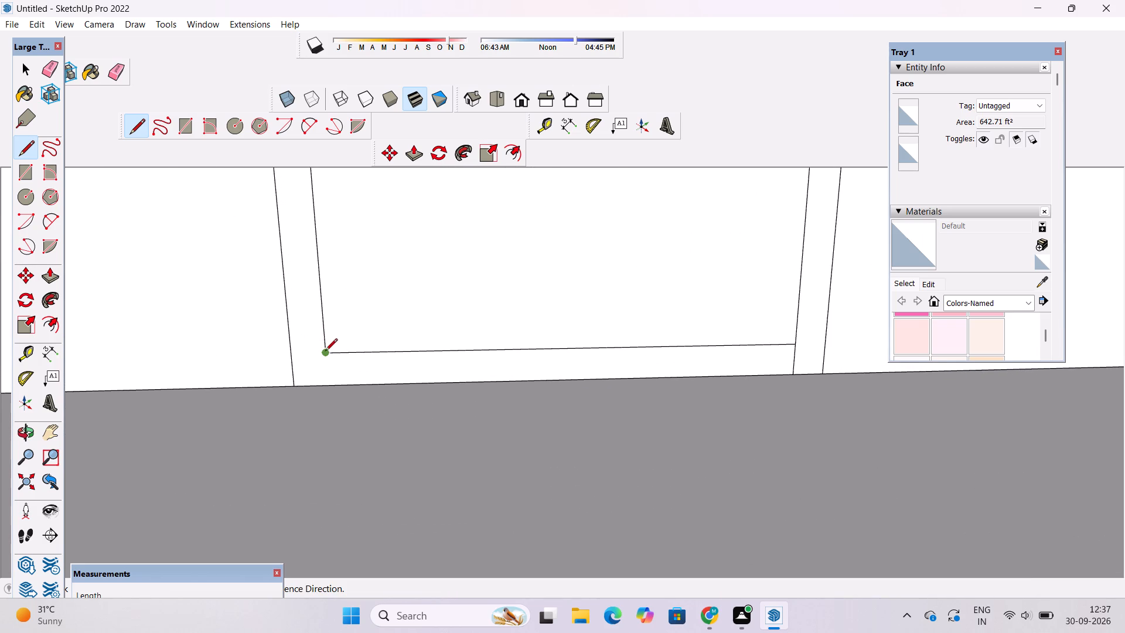
{"action": "left_click", "coordinate": [325, 353]}
{"action": "left_click", "coordinate": [326, 386]}
Push/Pull the inner door panel face back into the wall by 2".
{"action": "key", "text": "o"}
{"action": "scroll", "coordinate": [266, 382], "scroll_direction": "down", "scroll_amount": 12}
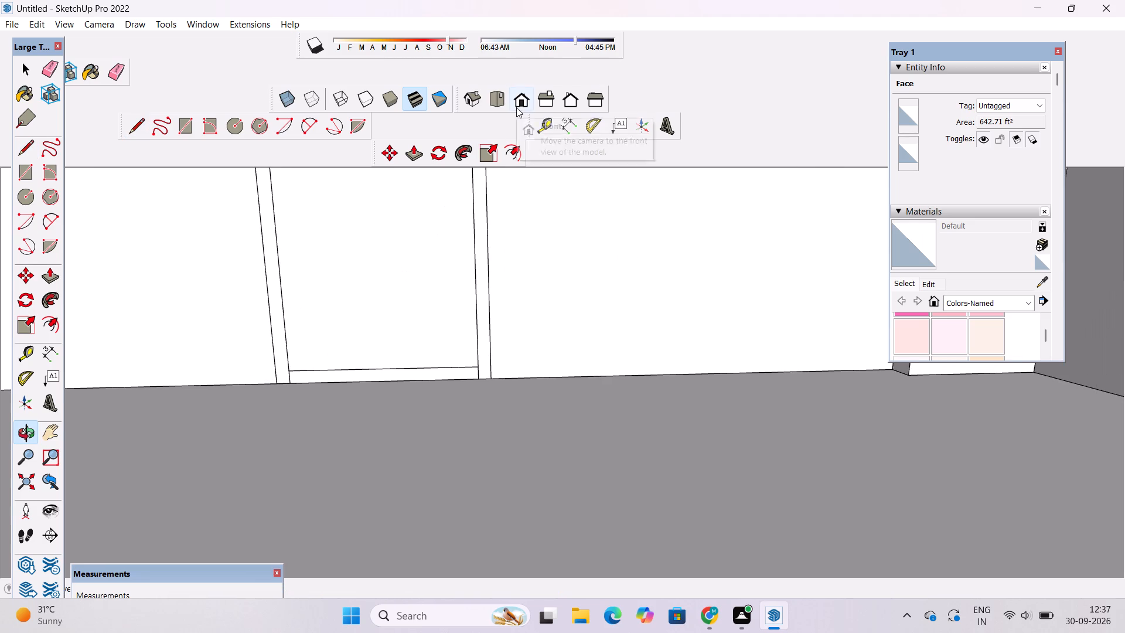
{"action": "left_click", "coordinate": [516, 107]}
{"action": "scroll", "coordinate": [521, 343], "scroll_direction": "down", "scroll_amount": 20}
{"action": "scroll", "coordinate": [521, 343], "scroll_direction": "down", "scroll_amount": 20}
{"action": "scroll", "coordinate": [521, 343], "scroll_direction": "down", "scroll_amount": 3}
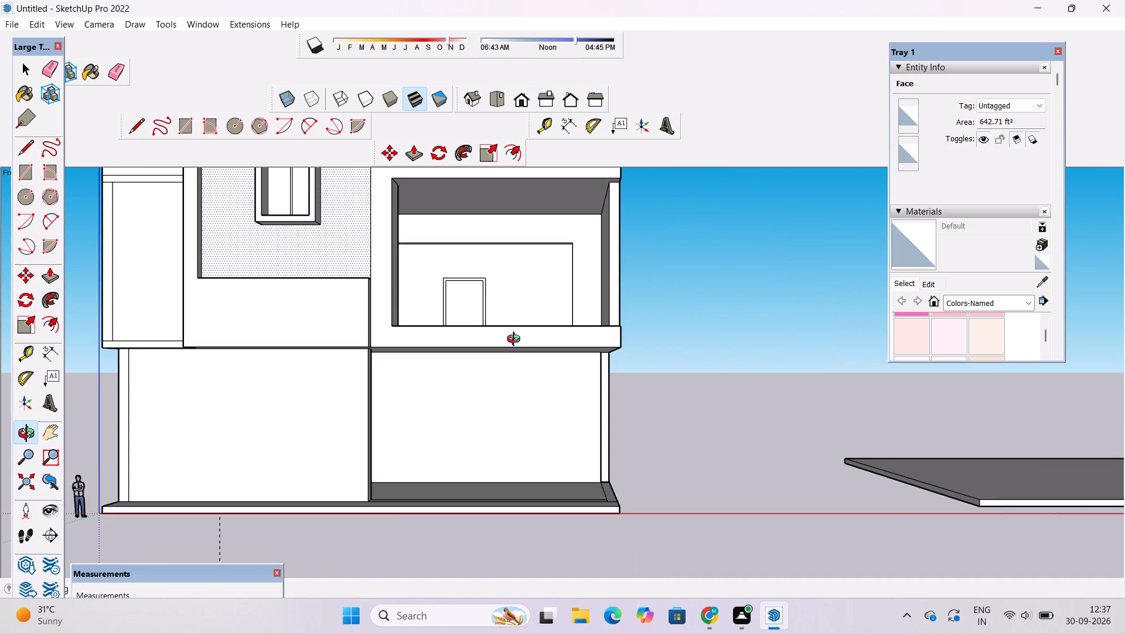
{"action": "left_click_drag", "start_coordinate": [516, 341], "coordinate": [541, 414], "text": "shift"}
{"action": "left_click_drag", "start_coordinate": [533, 404], "coordinate": [511, 483]}
{"action": "scroll", "coordinate": [470, 383], "scroll_direction": "up", "scroll_amount": 4}
{"action": "left_click_drag", "start_coordinate": [469, 383], "coordinate": [498, 398], "text": "shift"}
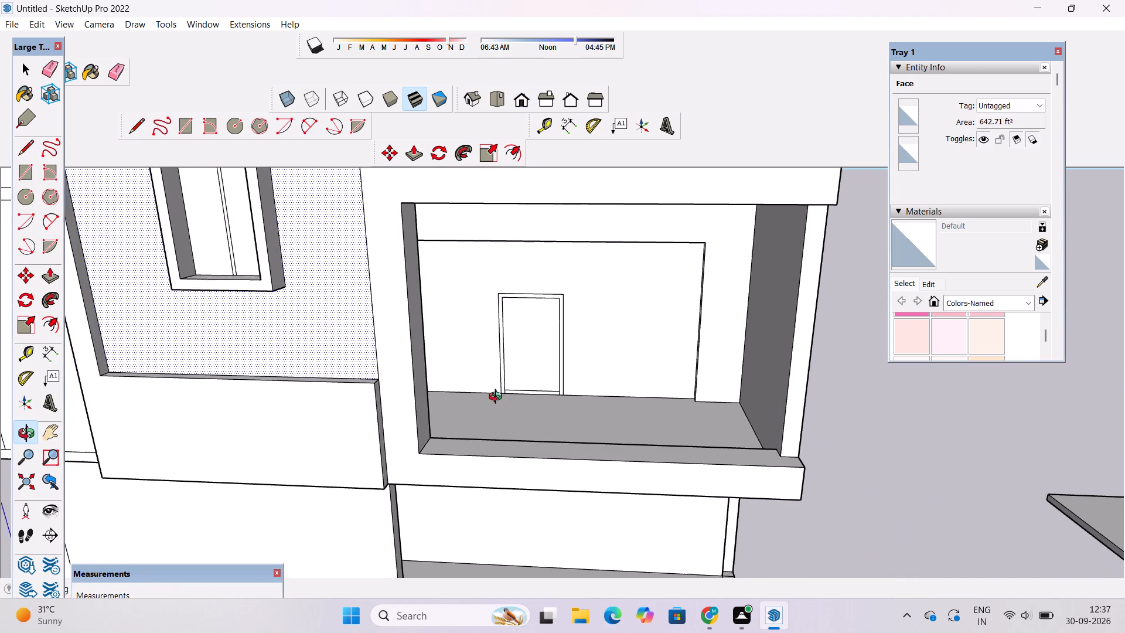
{"action": "scroll", "coordinate": [496, 390], "scroll_direction": "up", "scroll_amount": 3}
{"action": "left_click_drag", "start_coordinate": [496, 390], "coordinate": [524, 372]}
{"action": "left_click_drag", "start_coordinate": [531, 359], "coordinate": [479, 424], "text": "shift"}
{"action": "scroll", "coordinate": [476, 424], "scroll_direction": "up", "scroll_amount": 5}
{"action": "left_click_drag", "start_coordinate": [476, 421], "coordinate": [426, 430], "text": "shift"}
{"action": "left_click_drag", "start_coordinate": [431, 434], "coordinate": [461, 419]}
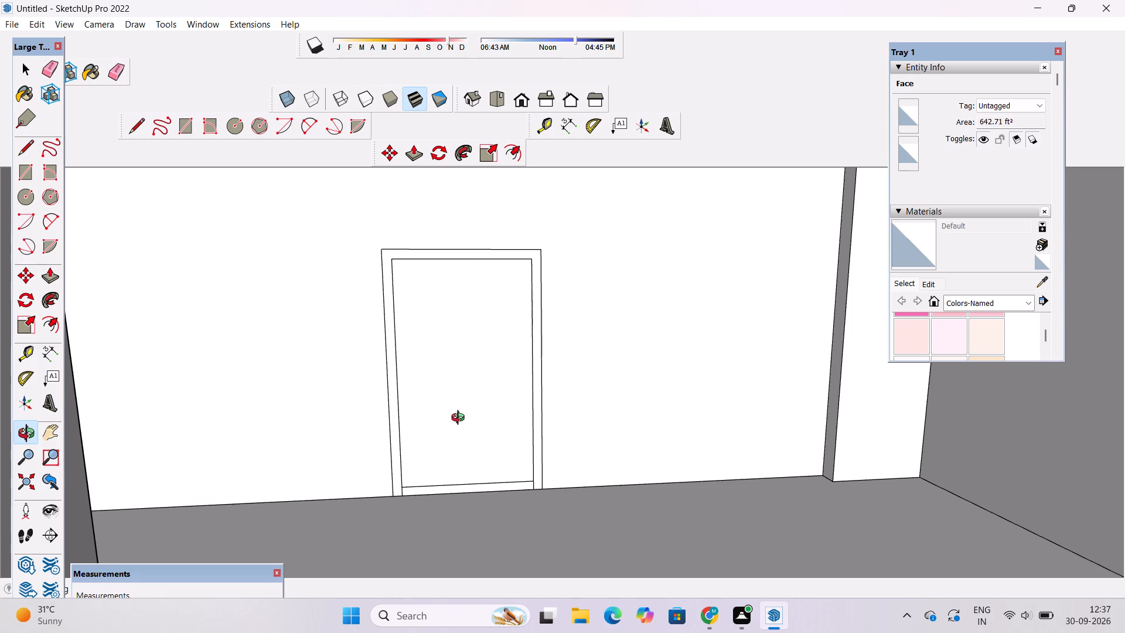
{"action": "key", "text": "p"}
{"action": "left_click", "coordinate": [474, 397]}
{"action": "key", "text": "space"}
{"action": "left_click", "coordinate": [474, 397]}
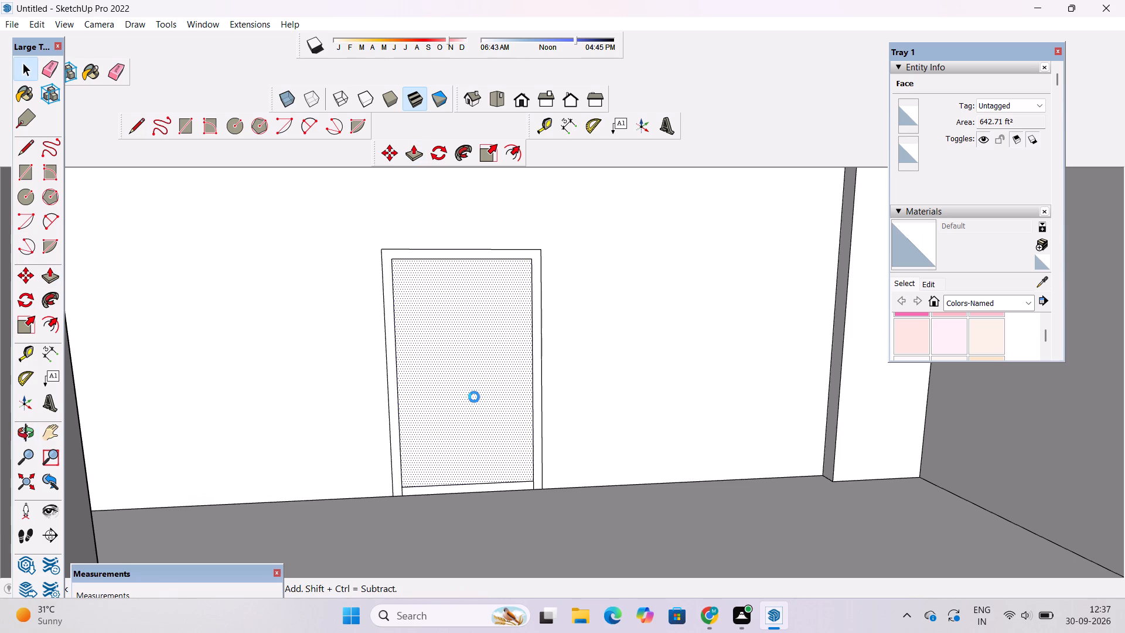
{"action": "key", "text": "p"}
{"action": "left_click", "coordinate": [474, 397]}
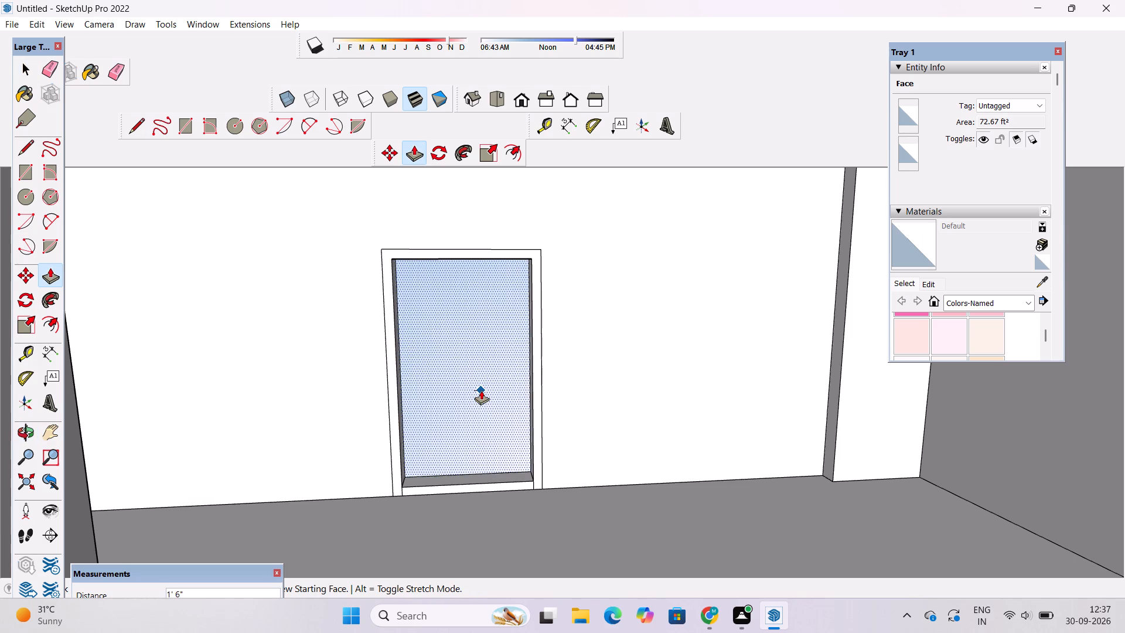
{"action": "type", "text": "2\""}
{"action": "key", "text": "Return"}
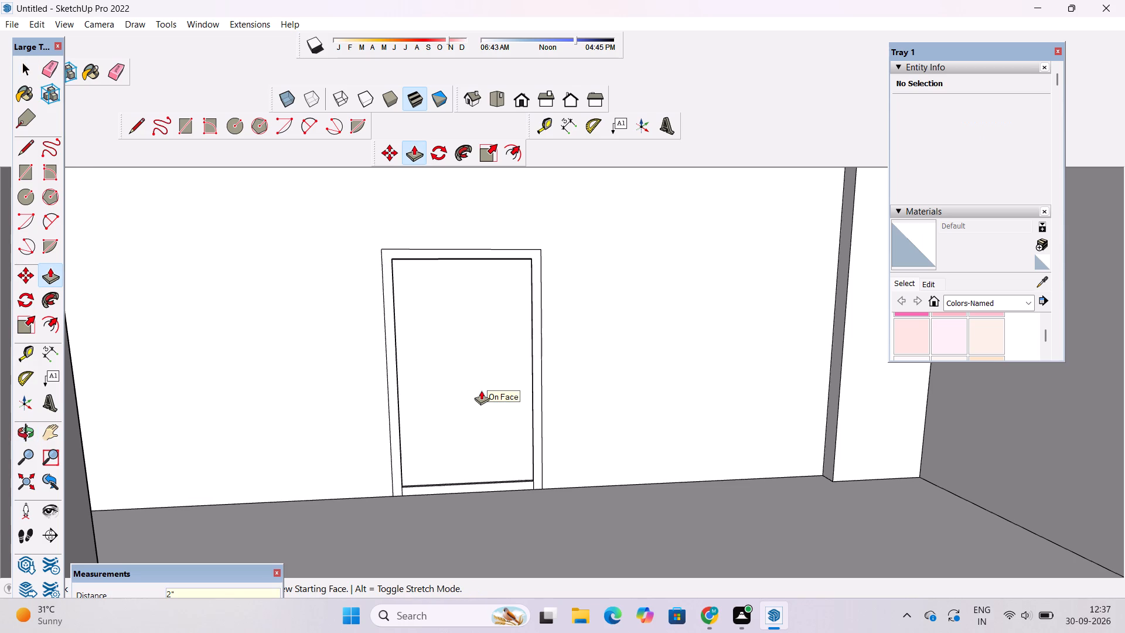
Examine the recessed door in the box opening and the building's front facade from several angles and distances.
{"action": "key", "text": "o"}
{"action": "scroll", "coordinate": [481, 390], "scroll_direction": "down", "scroll_amount": 7}
{"action": "scroll", "coordinate": [520, 456], "scroll_direction": "up", "scroll_amount": 6}
{"action": "scroll", "coordinate": [517, 459], "scroll_direction": "down", "scroll_amount": 4}
{"action": "left_click_drag", "start_coordinate": [507, 462], "coordinate": [460, 377], "text": "shift"}
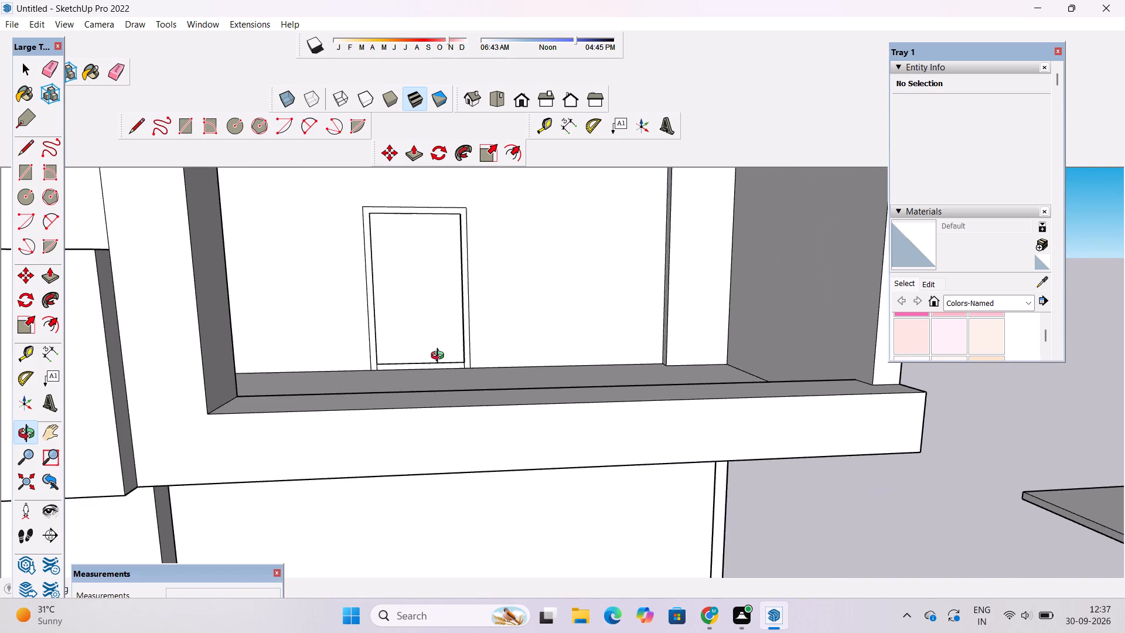
{"action": "scroll", "coordinate": [440, 357], "scroll_direction": "down", "scroll_amount": 8}
{"action": "left_click_drag", "start_coordinate": [458, 357], "coordinate": [448, 377]}
{"action": "left_click_drag", "start_coordinate": [463, 432], "coordinate": [469, 395], "text": "shift"}
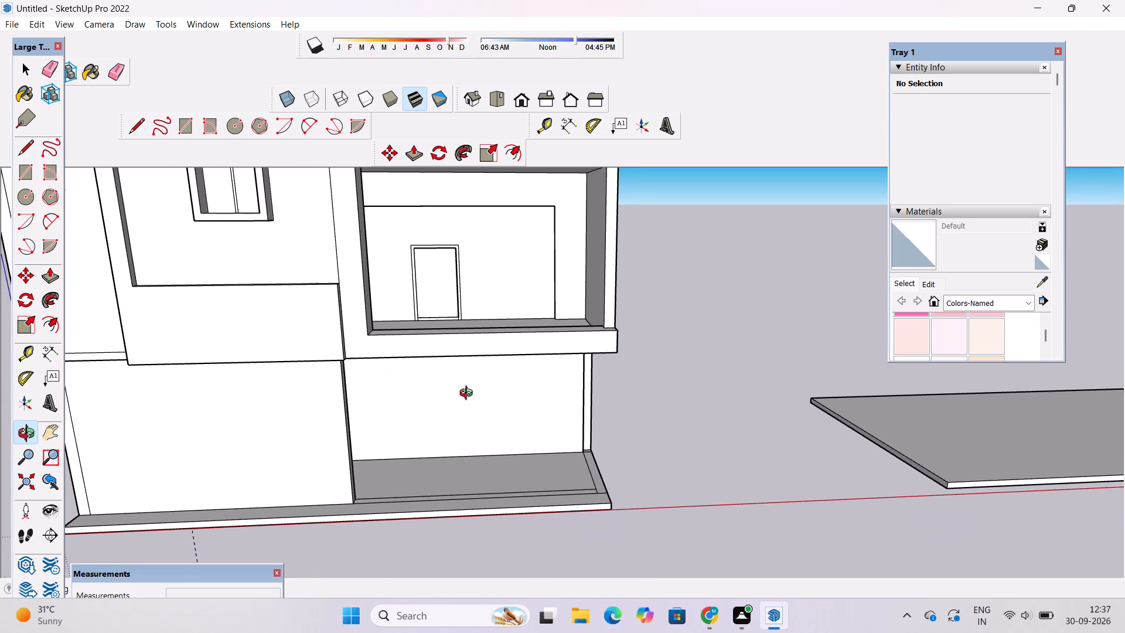
{"action": "scroll", "coordinate": [469, 394], "scroll_direction": "down", "scroll_amount": 4}
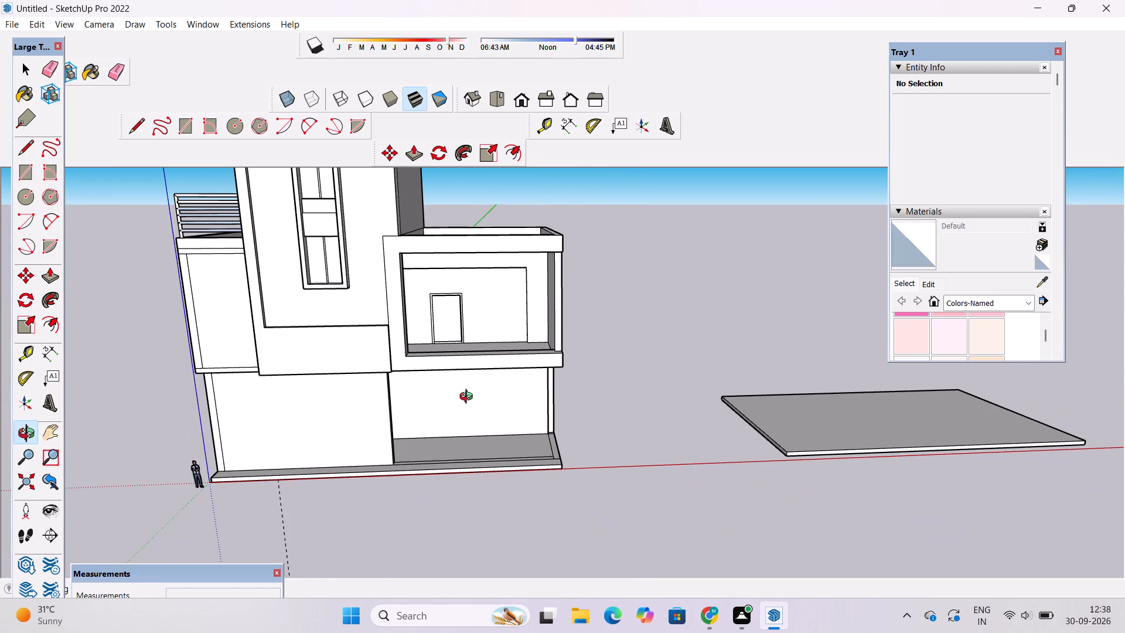
{"action": "scroll", "coordinate": [469, 398], "scroll_direction": "down", "scroll_amount": 4}
{"action": "scroll", "coordinate": [474, 441], "scroll_direction": "up", "scroll_amount": 2}
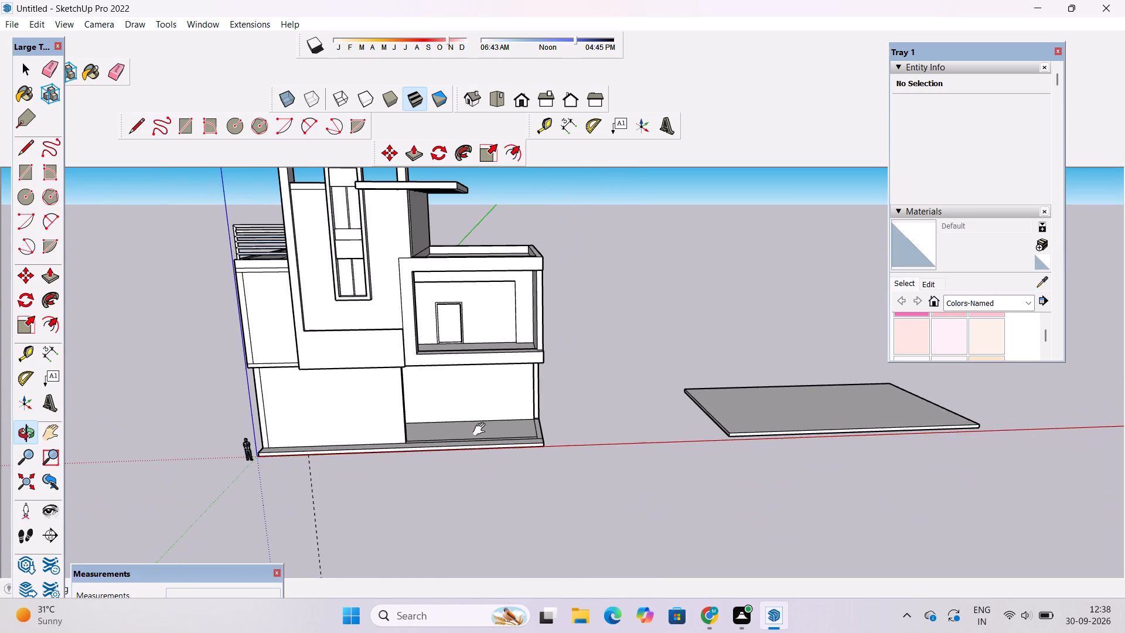
{"action": "left_click_drag", "start_coordinate": [482, 430], "coordinate": [427, 457], "text": "shift"}
{"action": "scroll", "coordinate": [439, 450], "scroll_direction": "up", "scroll_amount": 4}
{"action": "left_click_drag", "start_coordinate": [450, 468], "coordinate": [480, 557]}
{"action": "scroll", "coordinate": [457, 515], "scroll_direction": "up", "scroll_amount": 1}
{"action": "left_click_drag", "start_coordinate": [482, 485], "coordinate": [439, 484]}
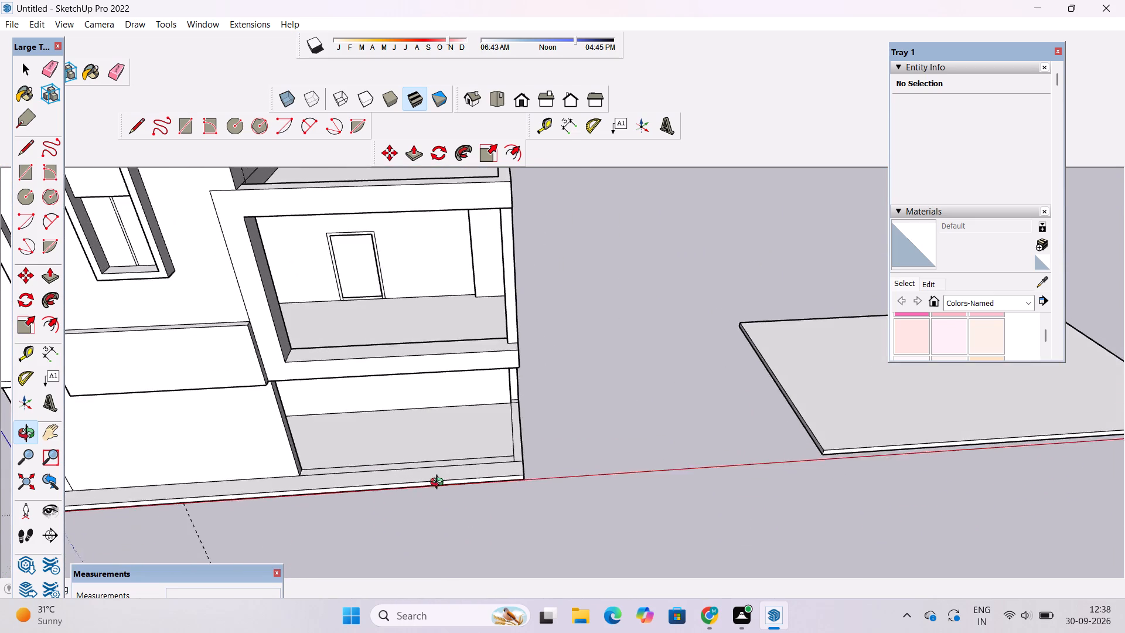
{"action": "left_click_drag", "start_coordinate": [439, 484], "coordinate": [367, 479]}
{"action": "left_click_drag", "start_coordinate": [354, 478], "coordinate": [444, 478], "text": "shift"}
{"action": "scroll", "coordinate": [432, 477], "scroll_direction": "down", "scroll_amount": 4}
{"action": "left_click_drag", "start_coordinate": [431, 472], "coordinate": [465, 383]}
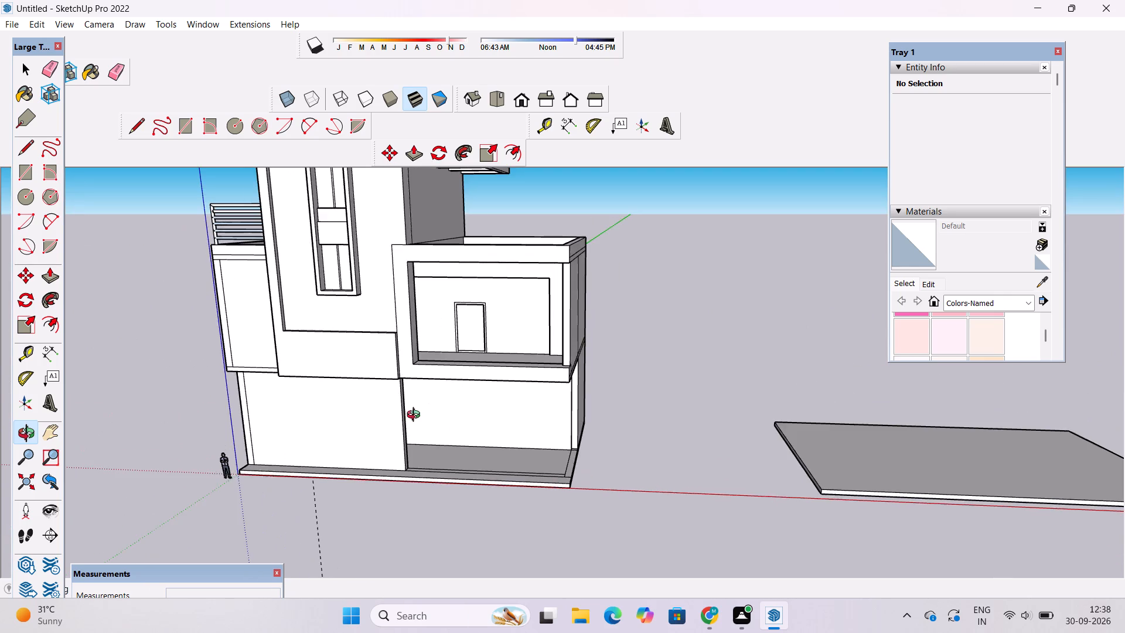
{"action": "scroll", "coordinate": [415, 416], "scroll_direction": "up", "scroll_amount": 2}
{"action": "left_click_drag", "start_coordinate": [391, 429], "coordinate": [485, 400], "text": "shift"}
{"action": "scroll", "coordinate": [420, 446], "scroll_direction": "up", "scroll_amount": 1}
{"action": "scroll", "coordinate": [394, 427], "scroll_direction": "down", "scroll_amount": 8}
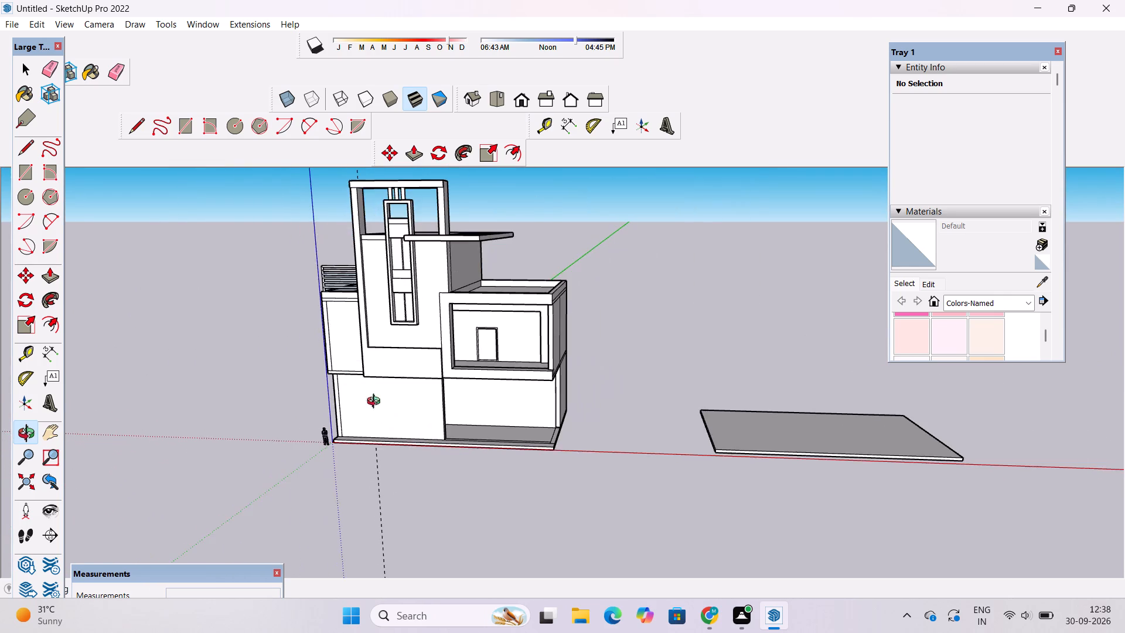
{"action": "left_click_drag", "start_coordinate": [319, 298], "coordinate": [371, 398], "text": "shift"}
{"action": "scroll", "coordinate": [372, 408], "scroll_direction": "up", "scroll_amount": 7}
{"action": "left_click_drag", "start_coordinate": [384, 421], "coordinate": [422, 425]}
{"action": "scroll", "coordinate": [397, 420], "scroll_direction": "up", "scroll_amount": 3}
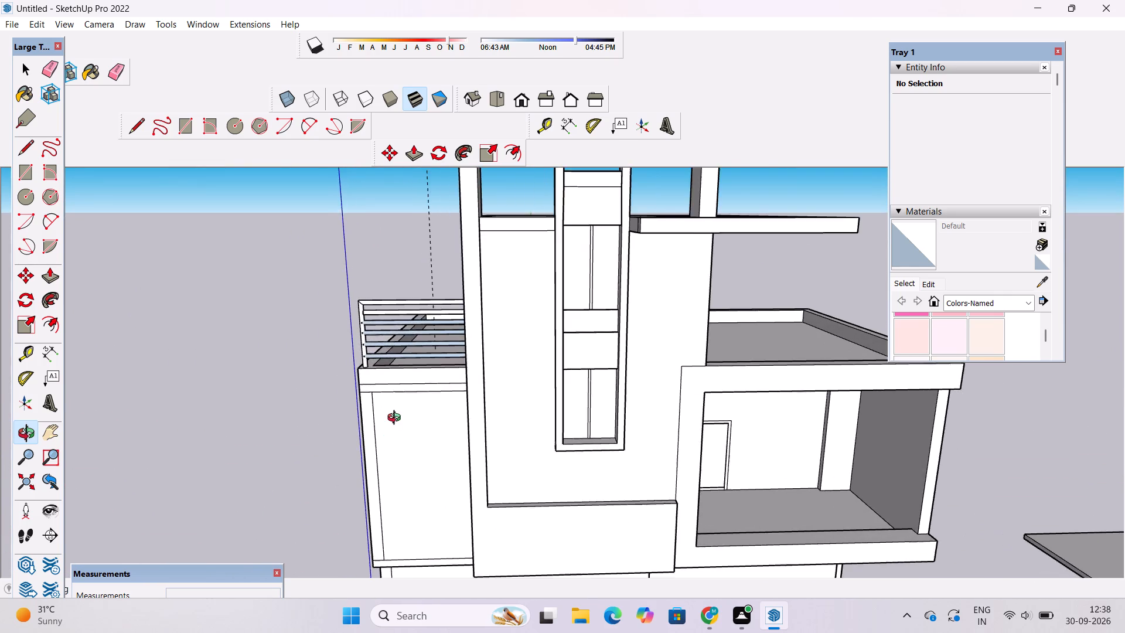
{"action": "left_click_drag", "start_coordinate": [398, 418], "coordinate": [427, 407], "text": "shift"}
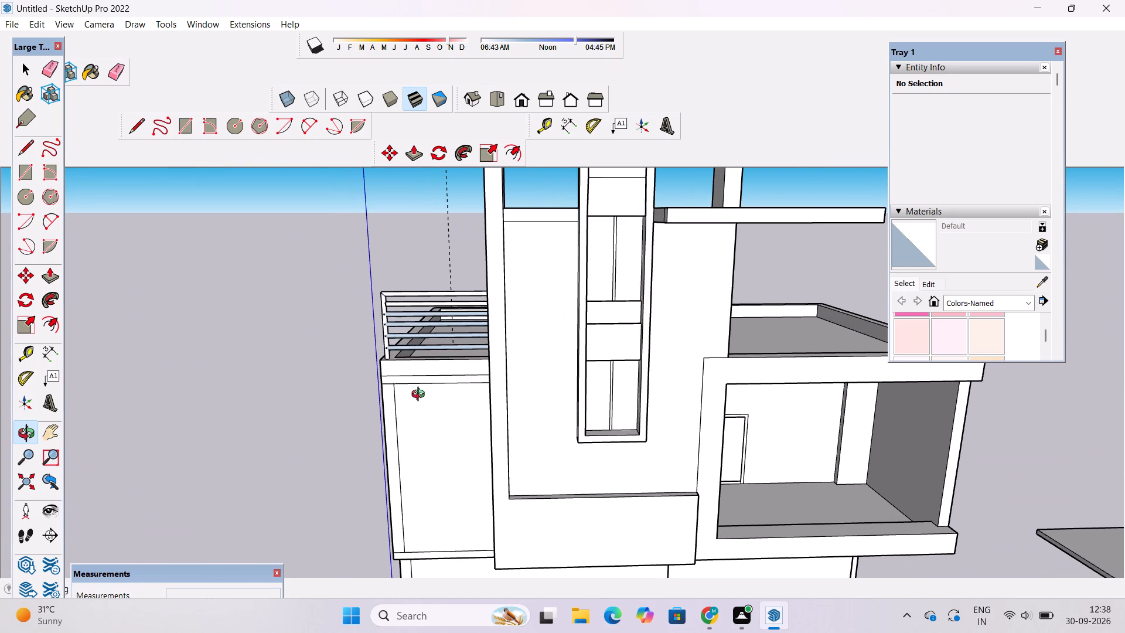